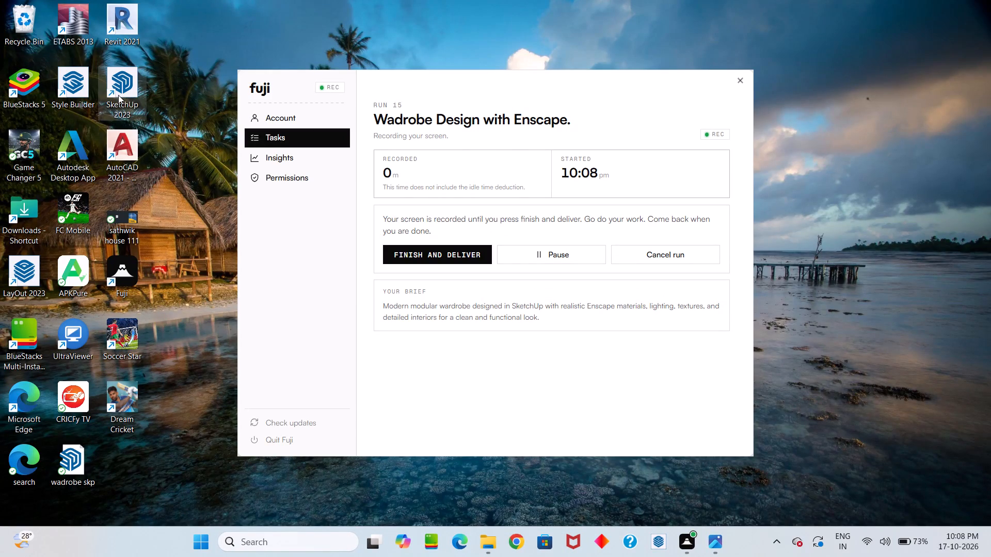
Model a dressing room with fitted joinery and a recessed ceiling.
Launch SketchUp 2023 from the desktop and bring its welcome window to the front.
double_click(118, 94)
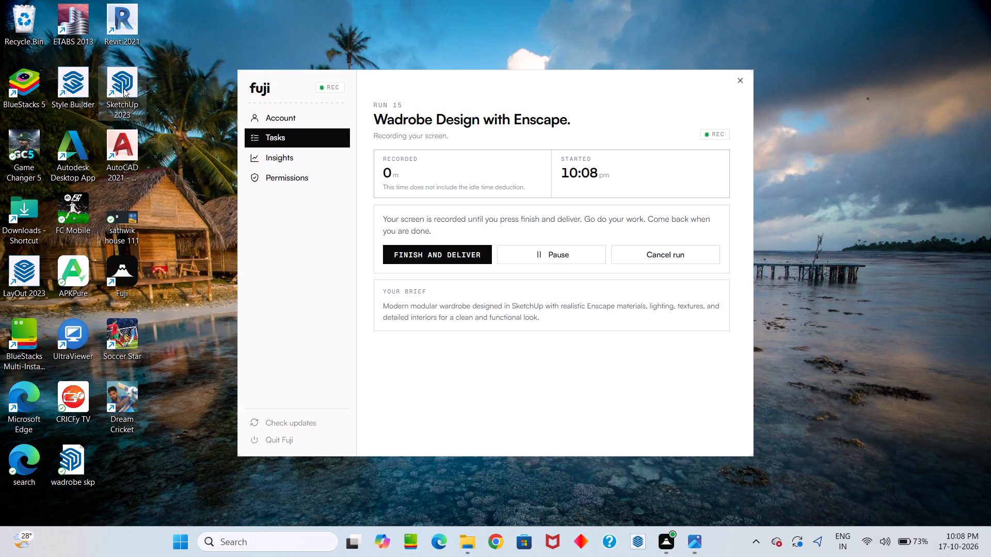
double_click(123, 88)
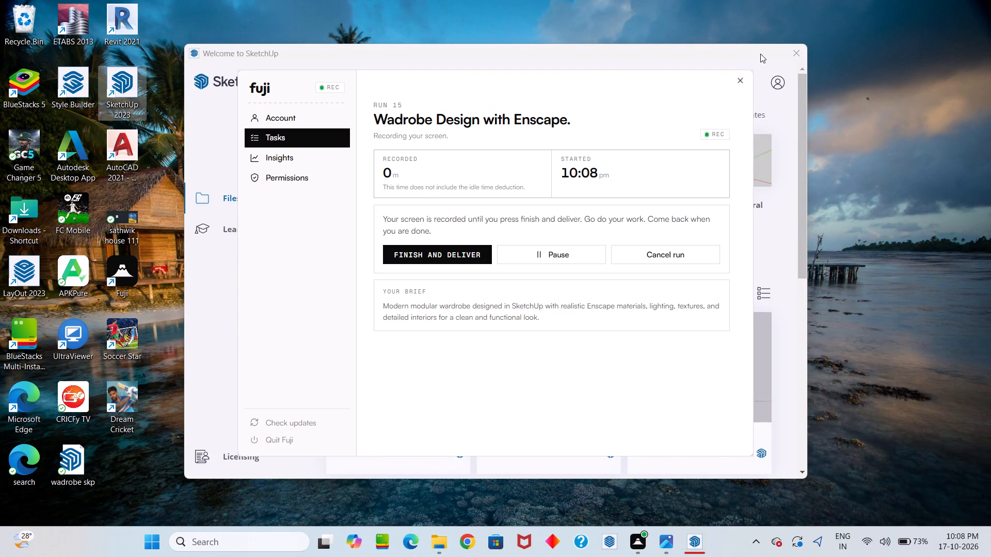
click(774, 61)
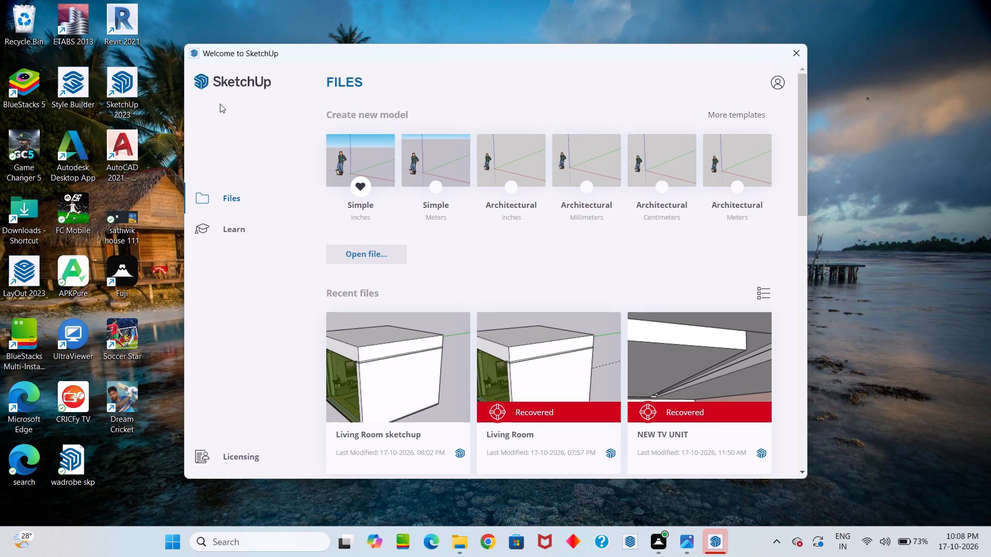
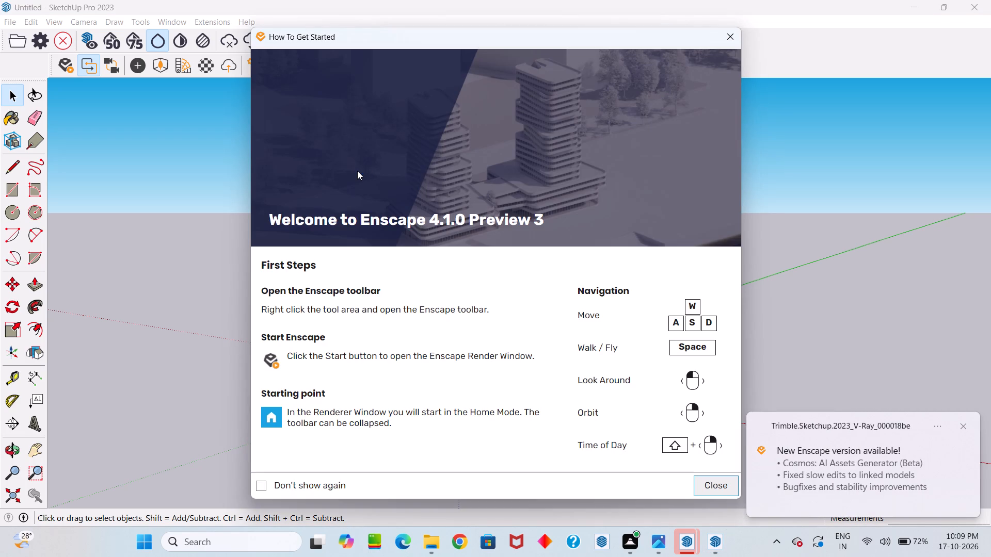
Dismiss the Enscape getting-started window and the SketchUp welcome window to reach the blank model.
click(726, 28)
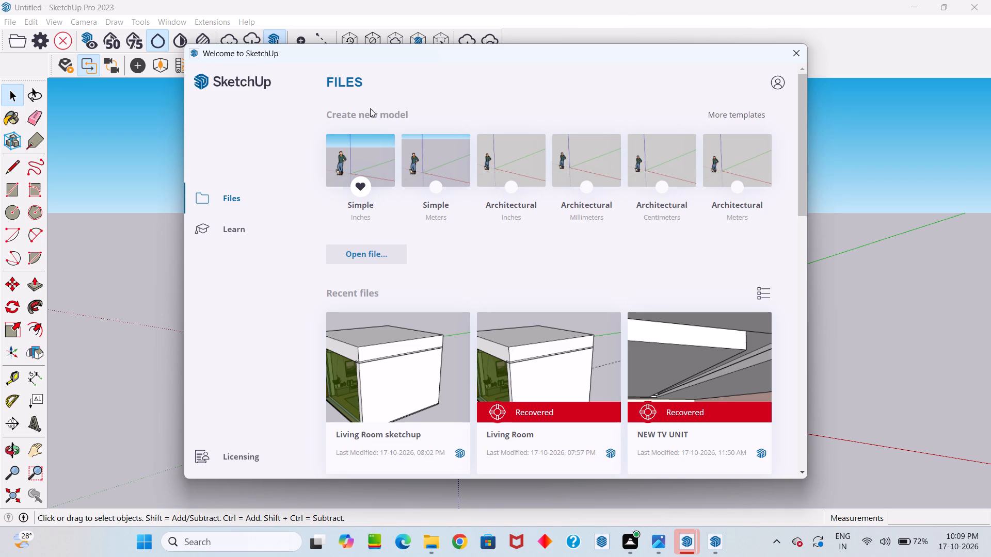
click(151, 166)
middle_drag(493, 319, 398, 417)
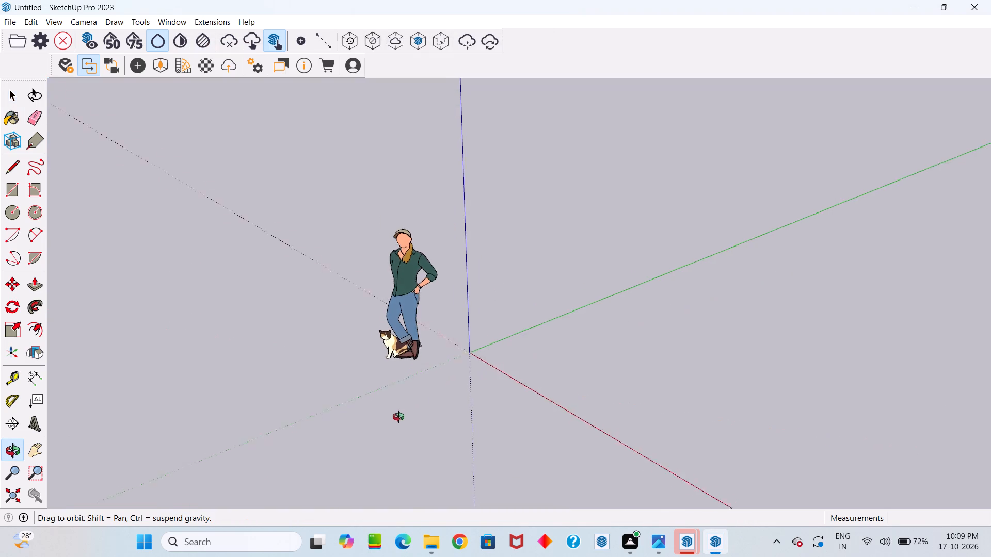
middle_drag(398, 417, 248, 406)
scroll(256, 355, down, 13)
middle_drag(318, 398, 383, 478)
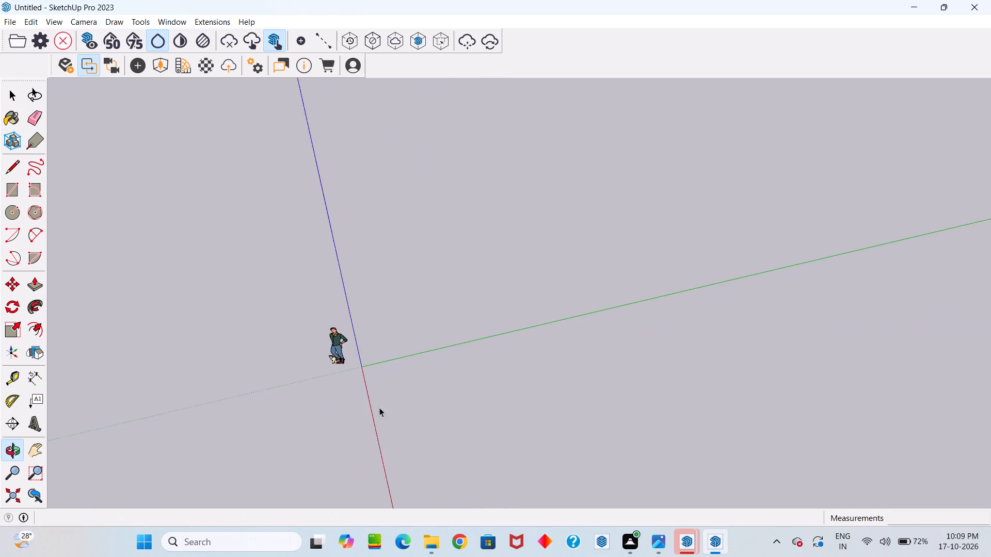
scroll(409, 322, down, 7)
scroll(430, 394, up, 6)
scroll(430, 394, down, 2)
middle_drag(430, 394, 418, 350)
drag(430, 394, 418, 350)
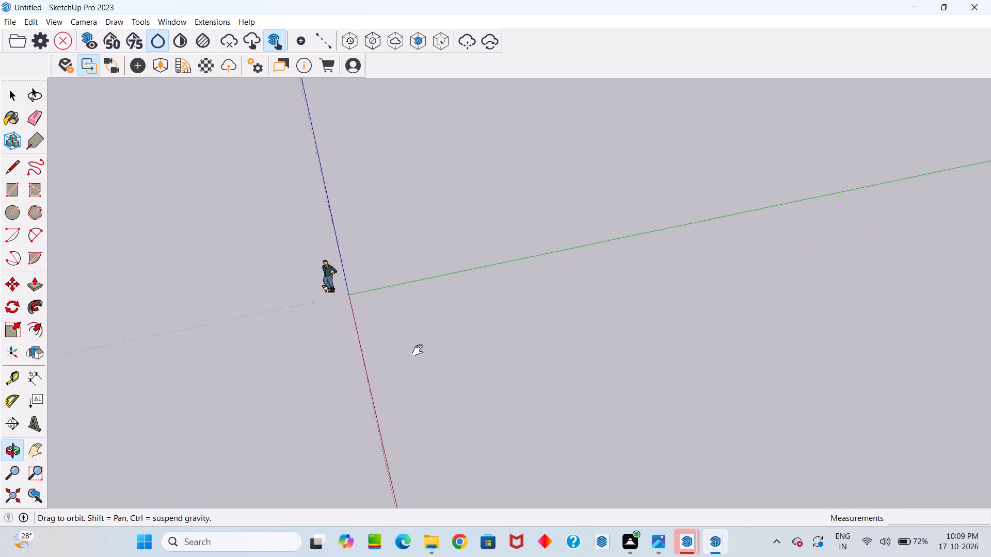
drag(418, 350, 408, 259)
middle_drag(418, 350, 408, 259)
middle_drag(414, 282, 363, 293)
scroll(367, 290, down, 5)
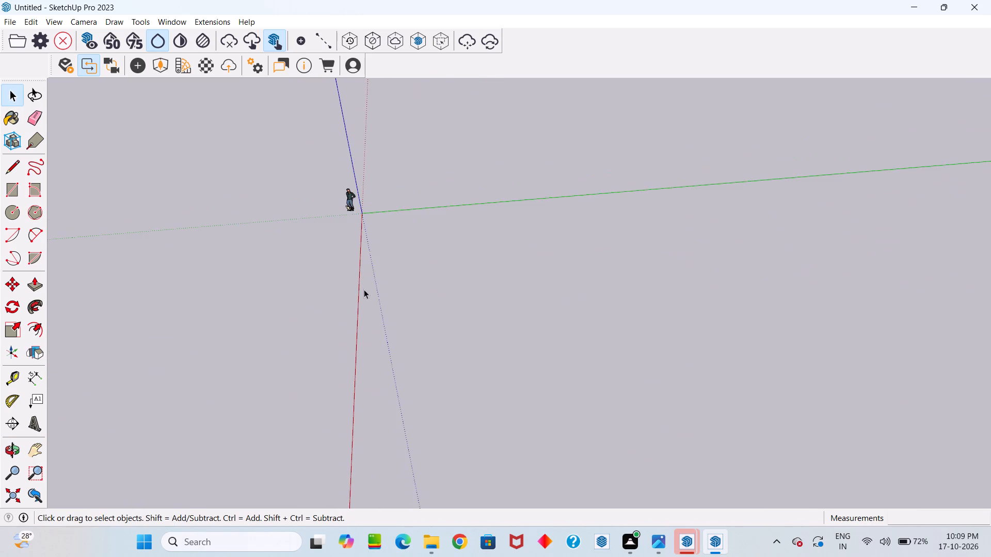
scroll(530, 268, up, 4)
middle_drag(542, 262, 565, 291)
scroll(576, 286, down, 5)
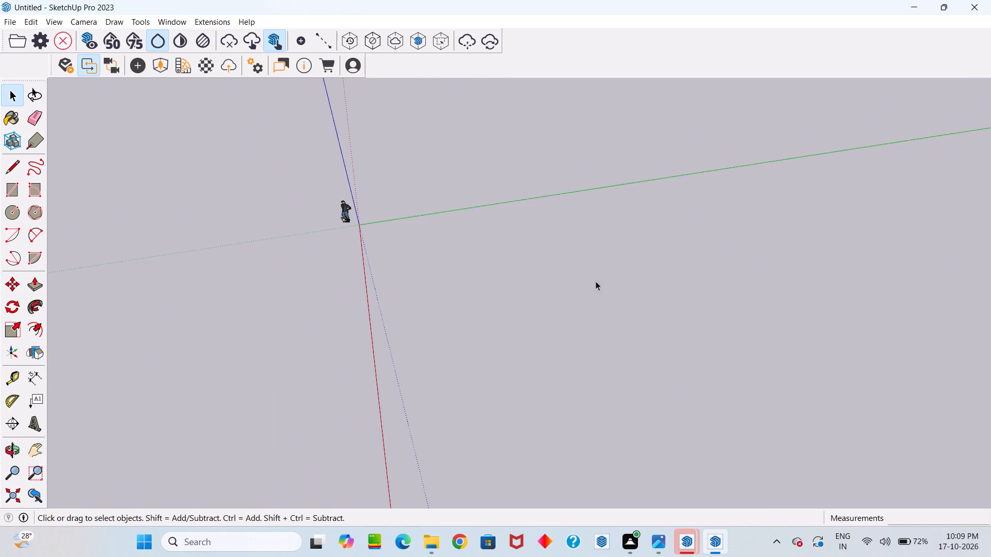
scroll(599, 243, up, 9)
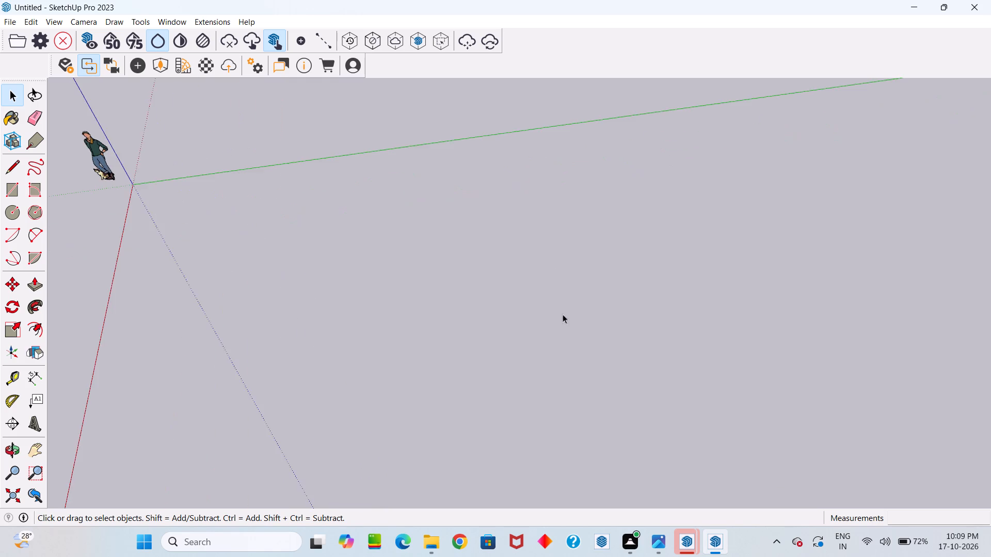
Draw a 10' by 10' square floor on the ground plane near the origin, beside the scale figure.
scroll(566, 310, down, 7)
middle_drag(574, 296, 605, 261)
key(r)
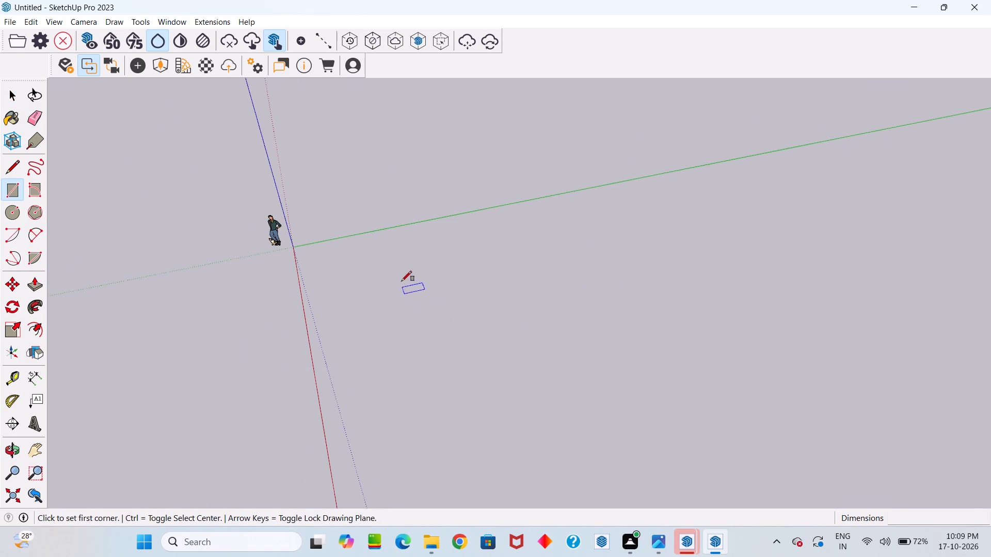
click(381, 271)
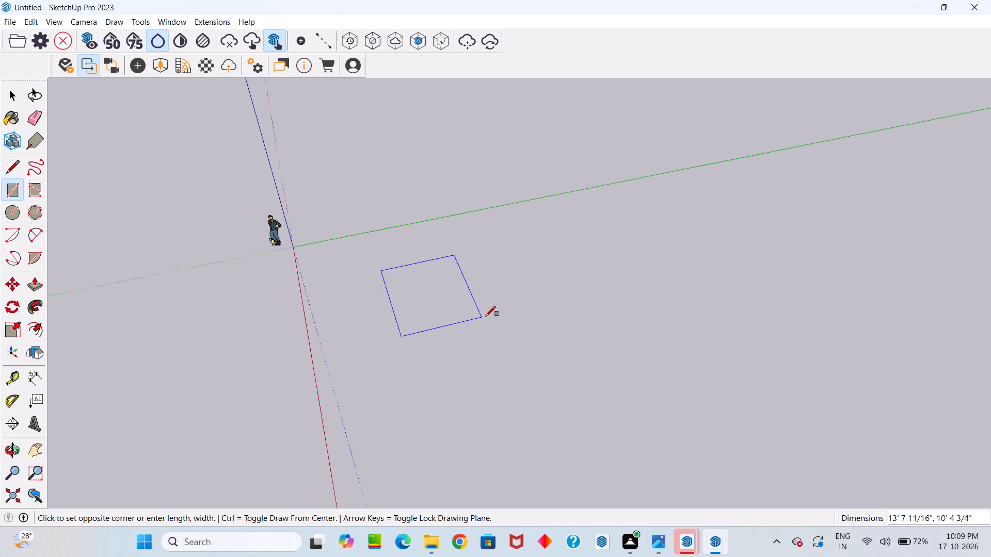
text(10')
key(comma)
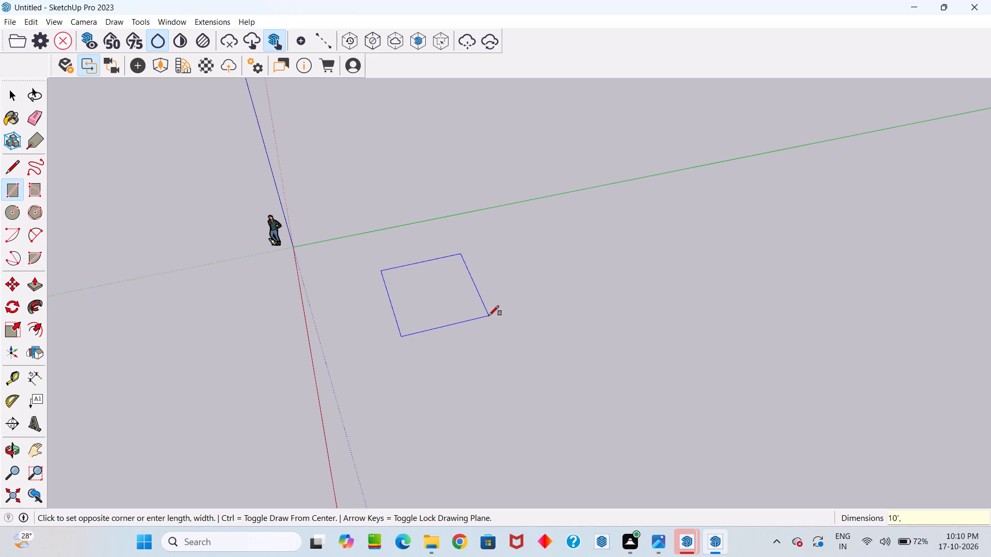
text(10)
key(apostrophe)
key(Return)
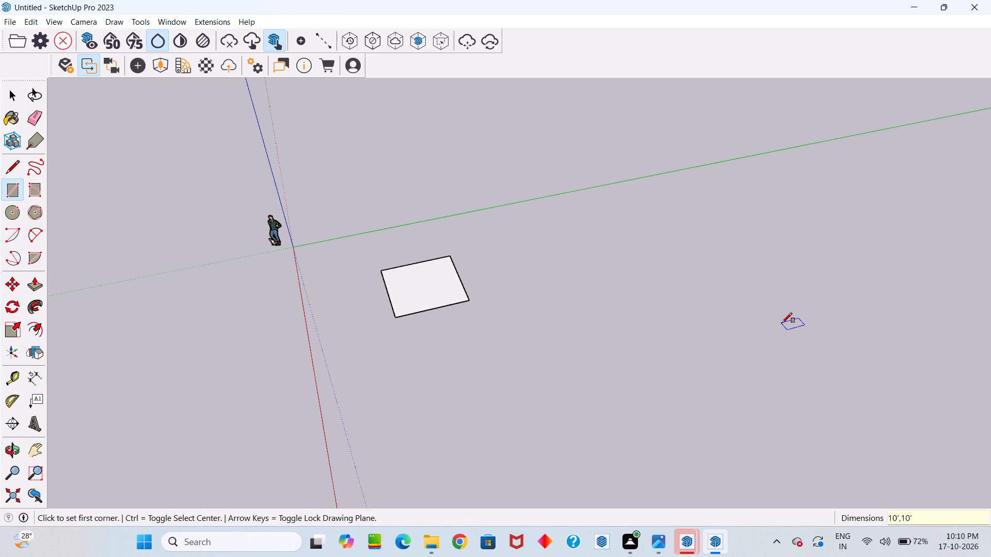
key(space)
Copy the floor's edge nearest the green axis 9 inches inward to mark a wall strip.
scroll(404, 257, up, 13)
middle_drag(399, 304, 318, 319)
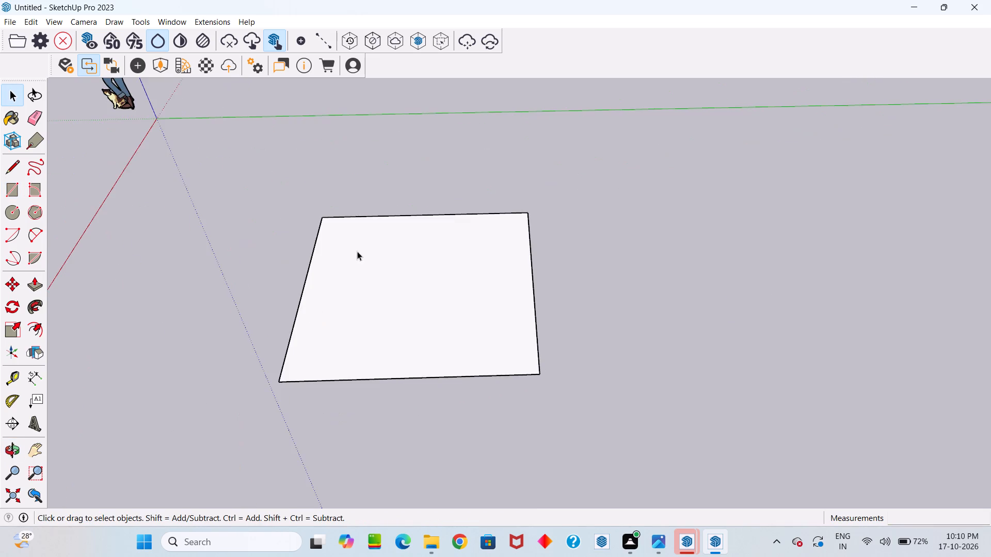
scroll(357, 251, down, 6)
scroll(359, 248, up, 6)
middle_drag(422, 275, 507, 322)
drag(439, 293, 507, 322)
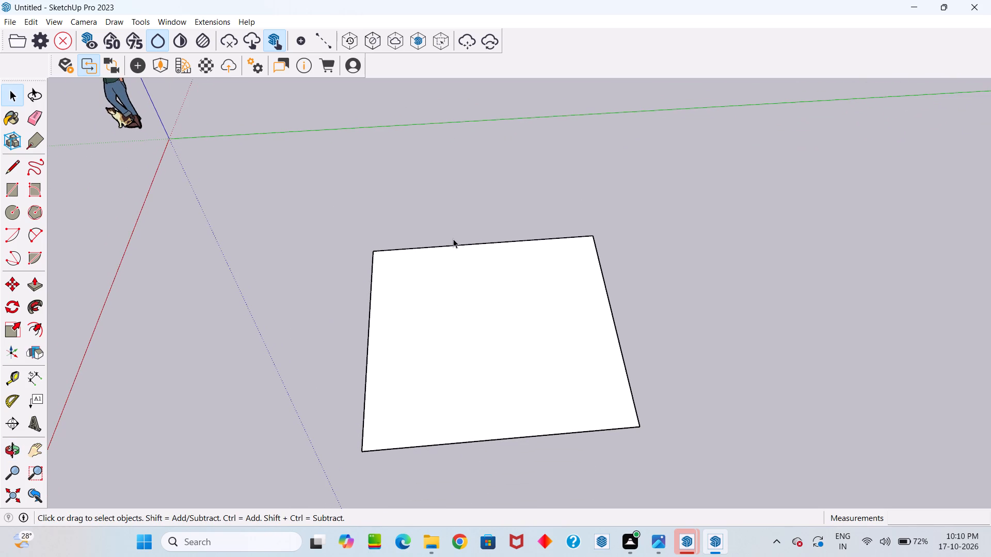
click(463, 245)
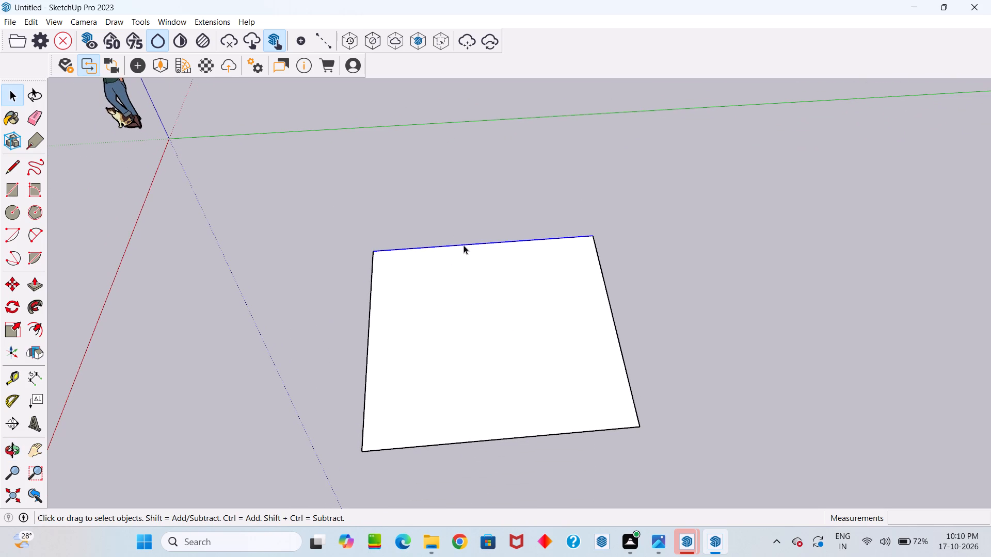
key(m)
click(463, 245)
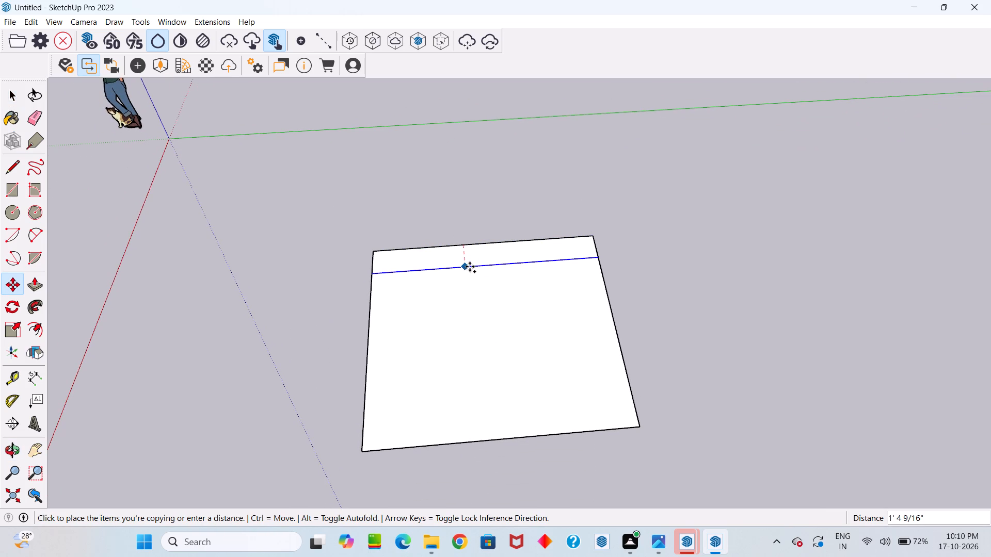
key(9)
key(Return)
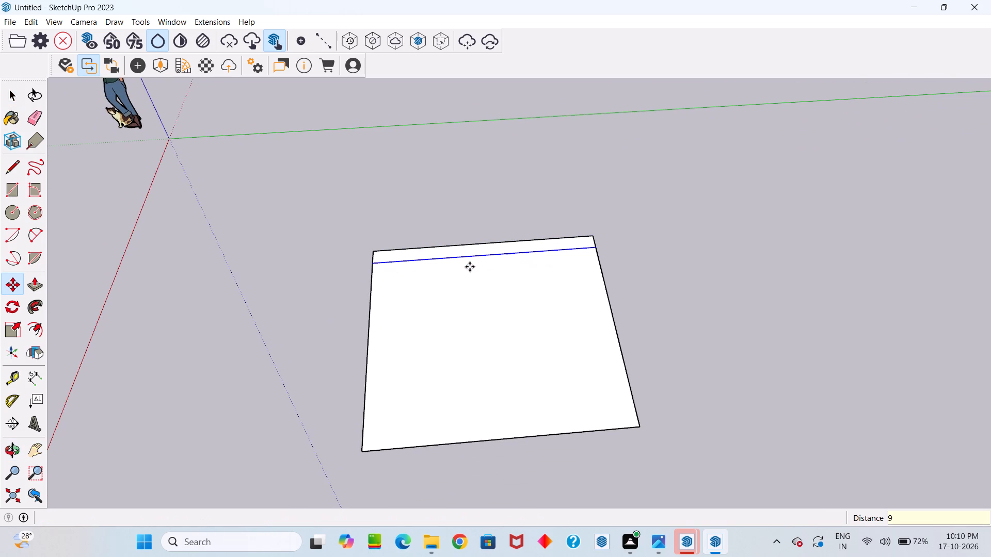
key(space)
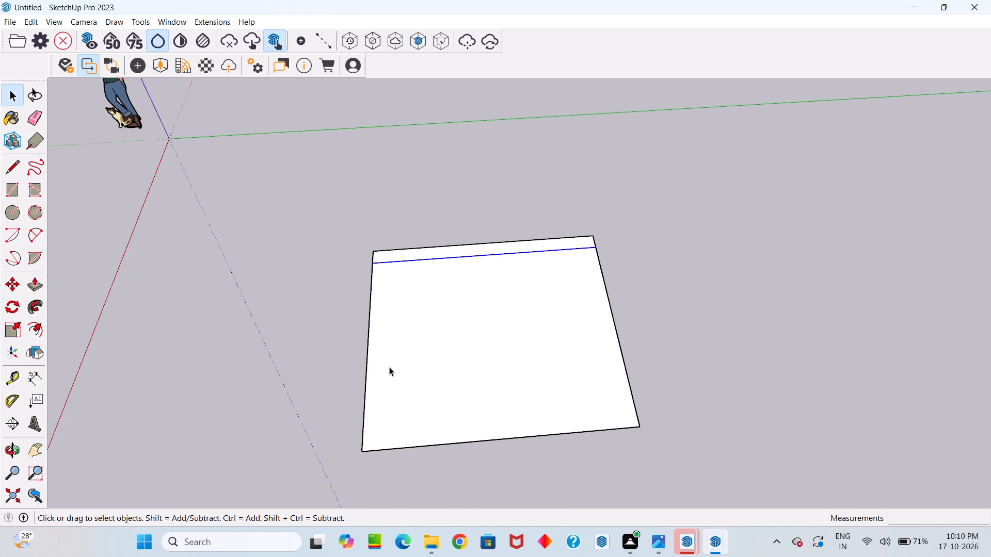
Push/Pull the narrow 9-inch strip up 10' to form the back wall.
scroll(524, 261, up, 4)
scroll(548, 267, down, 5)
middle_drag(536, 260, 552, 319)
drag(536, 260, 544, 357)
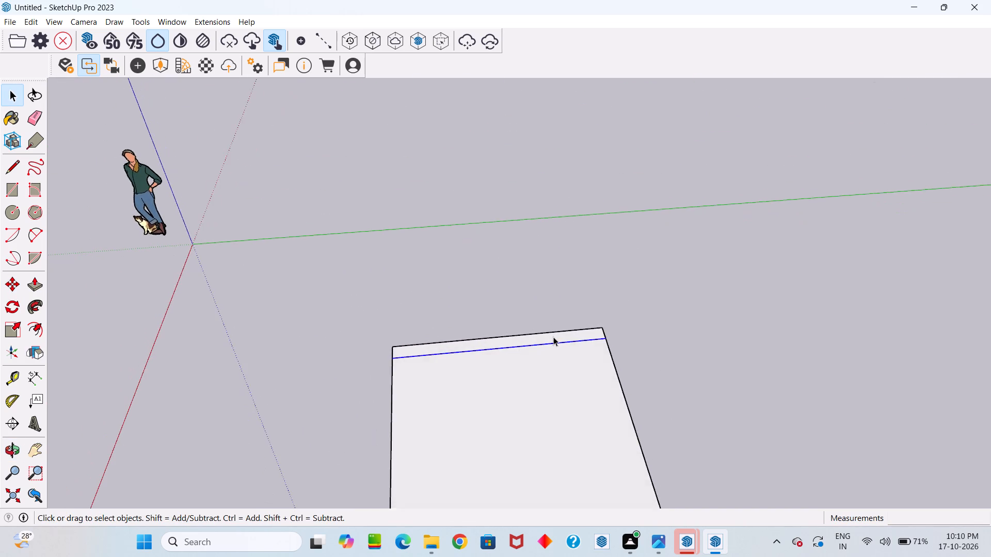
scroll(553, 337, down, 3)
scroll(507, 339, up, 7)
click(528, 342)
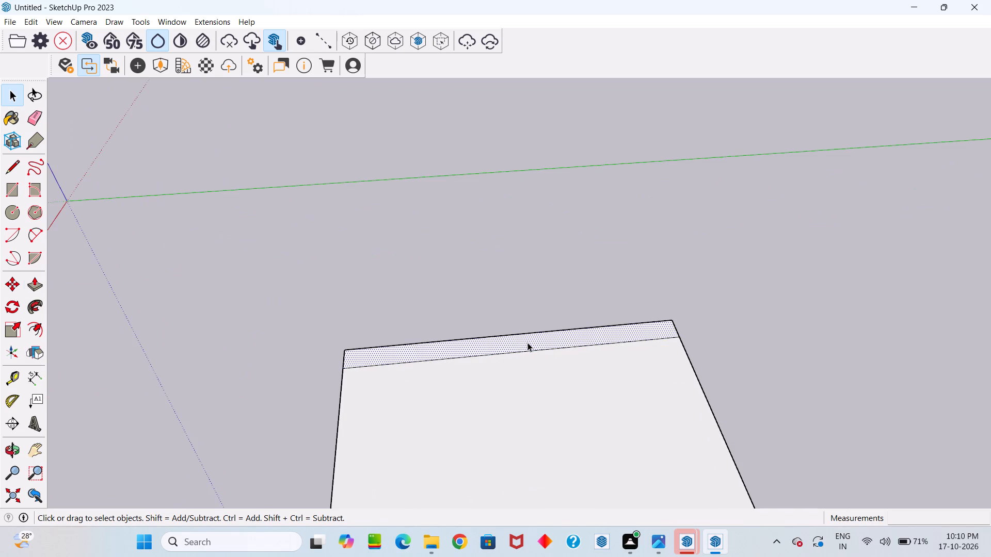
key(p)
click(528, 342)
text(10')
key(Return)
scroll(385, 555, down, 10)
key(space)
Push/Pull the floor face in front of the wall up 12 inches to make a raised slab.
middle_drag(467, 424, 455, 292)
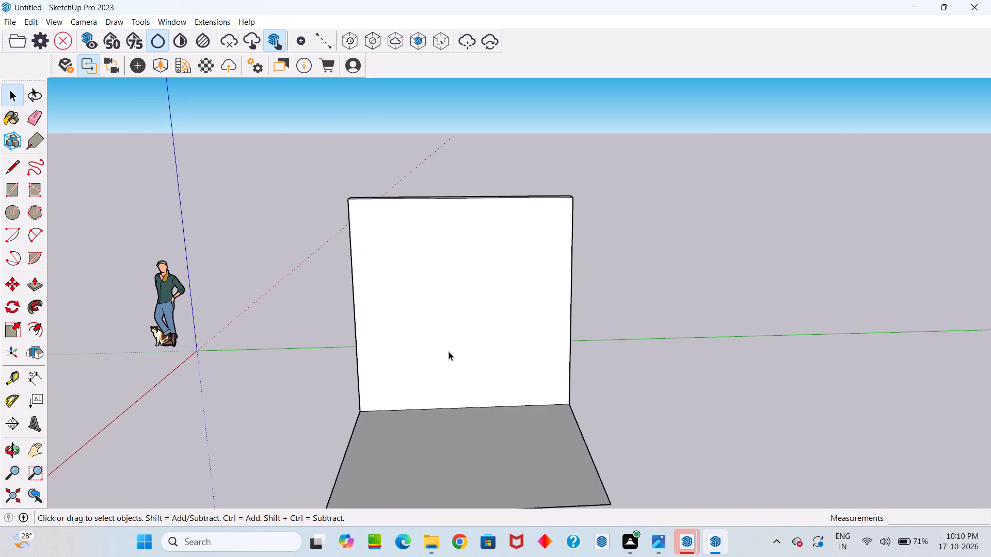
middle_drag(447, 351, 512, 313)
drag(455, 362, 515, 414)
drag(517, 386, 512, 313)
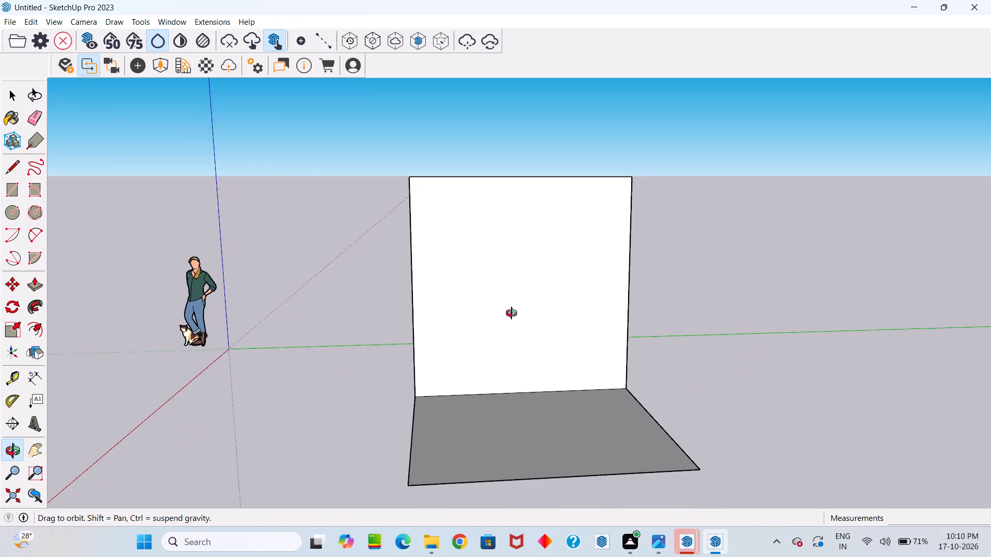
middle_drag(512, 313, 506, 394)
scroll(513, 370, down, 1)
scroll(499, 390, up, 1)
scroll(572, 381, down, 4)
scroll(553, 402, up, 5)
click(551, 425)
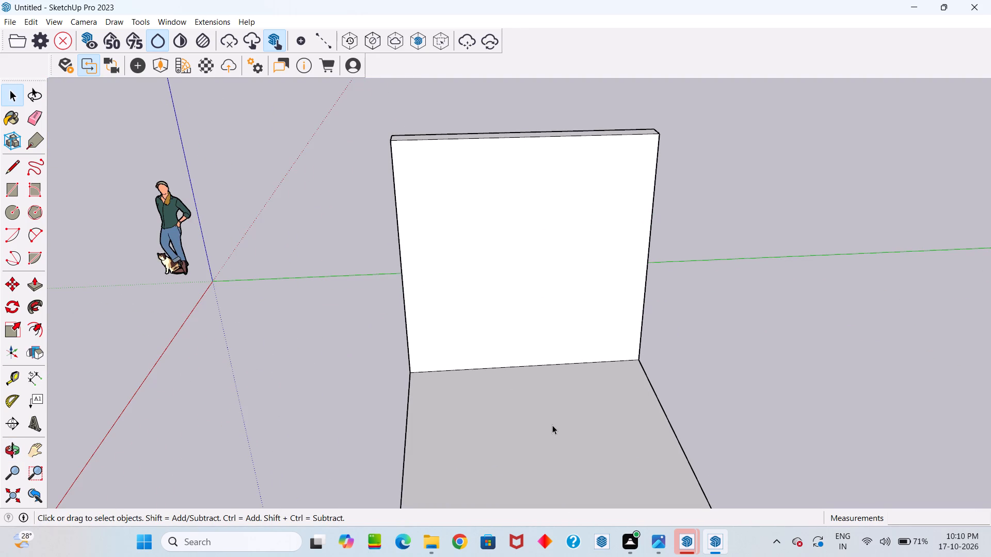
key(p)
click(552, 428)
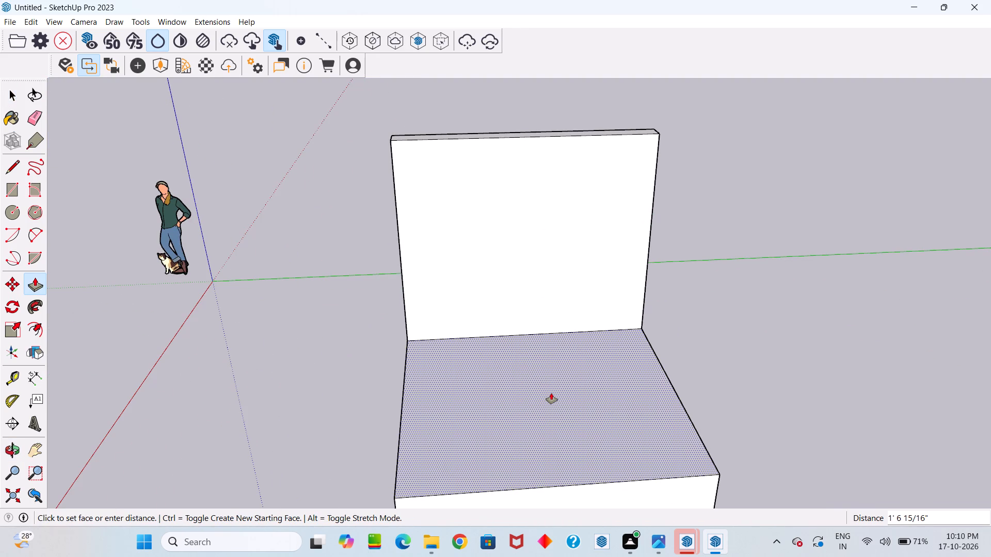
text(12)
key(Return)
Push/Pull the floor slab's top face down 10 inches to make the slab thinner.
scroll(547, 372, down, 6)
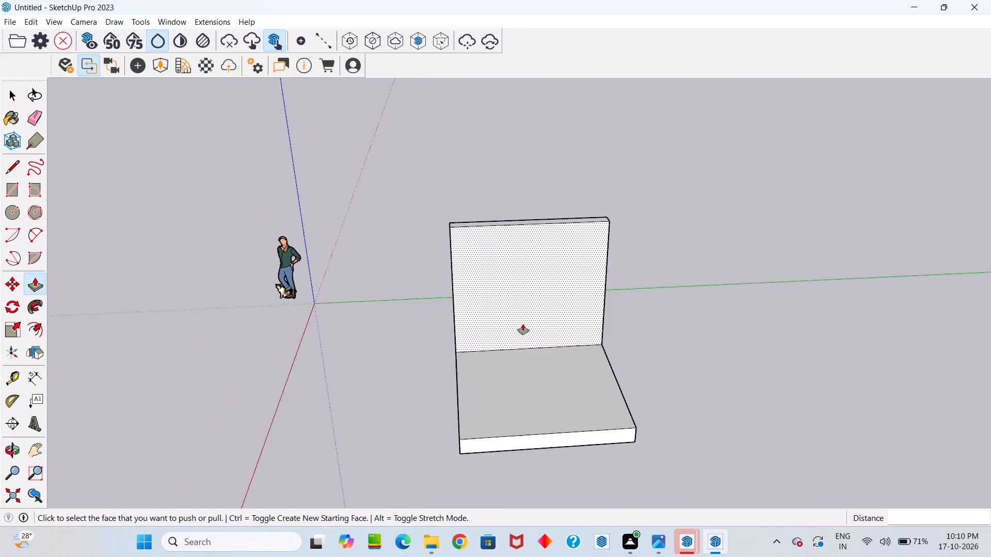
middle_drag(553, 354, 488, 275)
middle_drag(484, 270, 476, 256)
middle_click(502, 206)
middle_drag(502, 205, 501, 243)
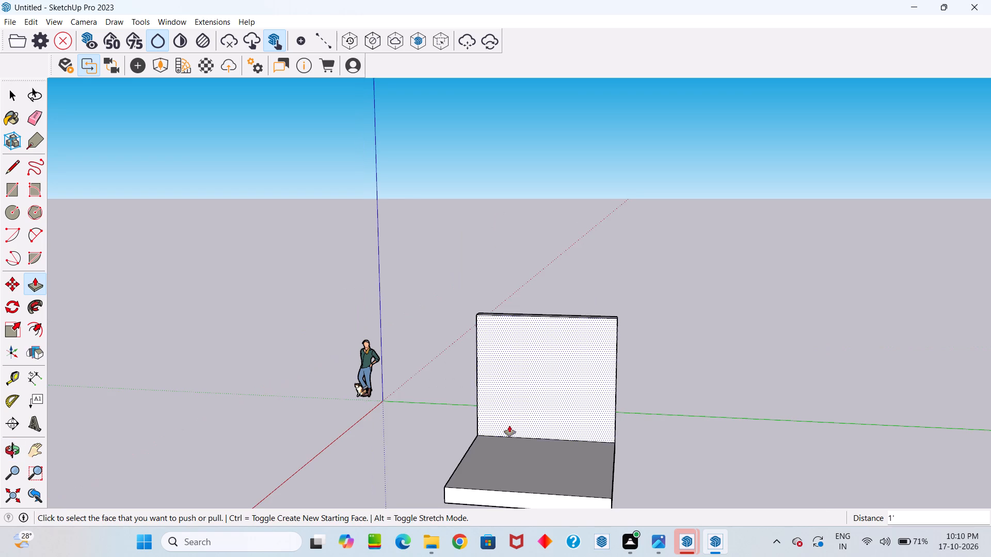
scroll(508, 425, down, 4)
click(515, 439)
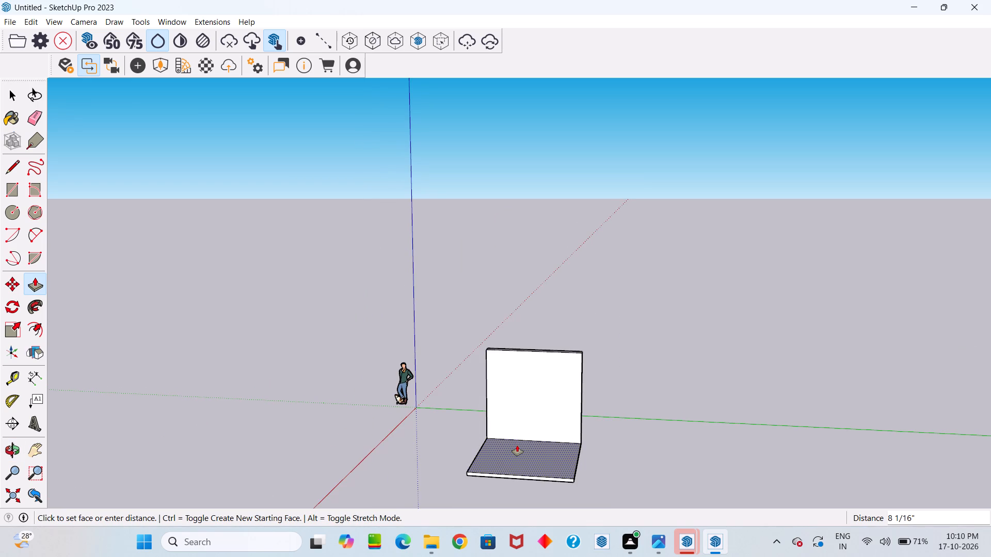
text(10)
key(Return)
key(space)
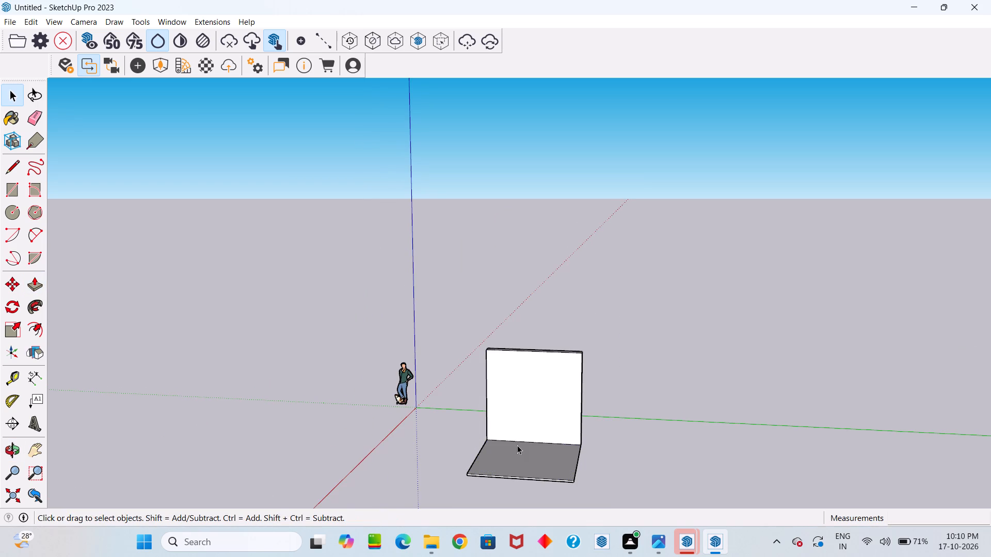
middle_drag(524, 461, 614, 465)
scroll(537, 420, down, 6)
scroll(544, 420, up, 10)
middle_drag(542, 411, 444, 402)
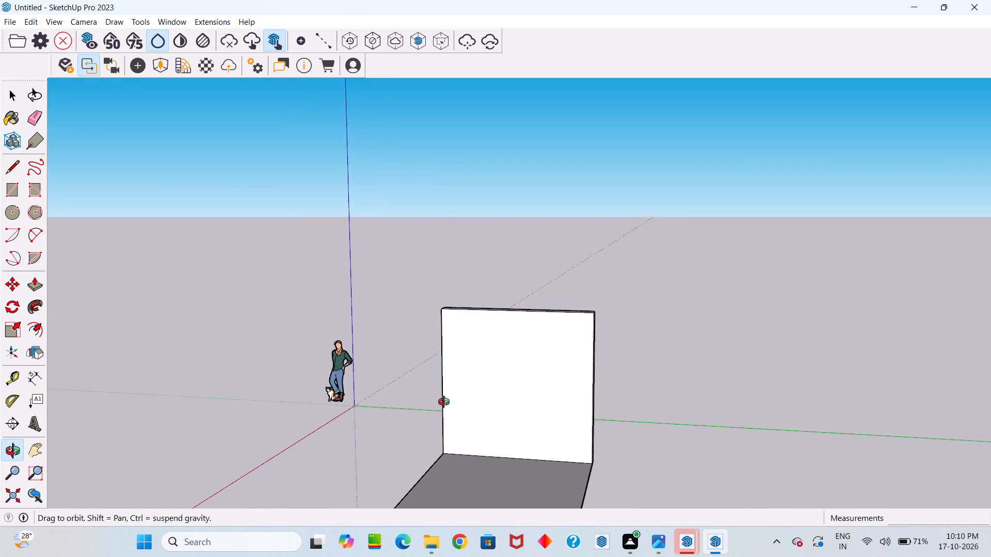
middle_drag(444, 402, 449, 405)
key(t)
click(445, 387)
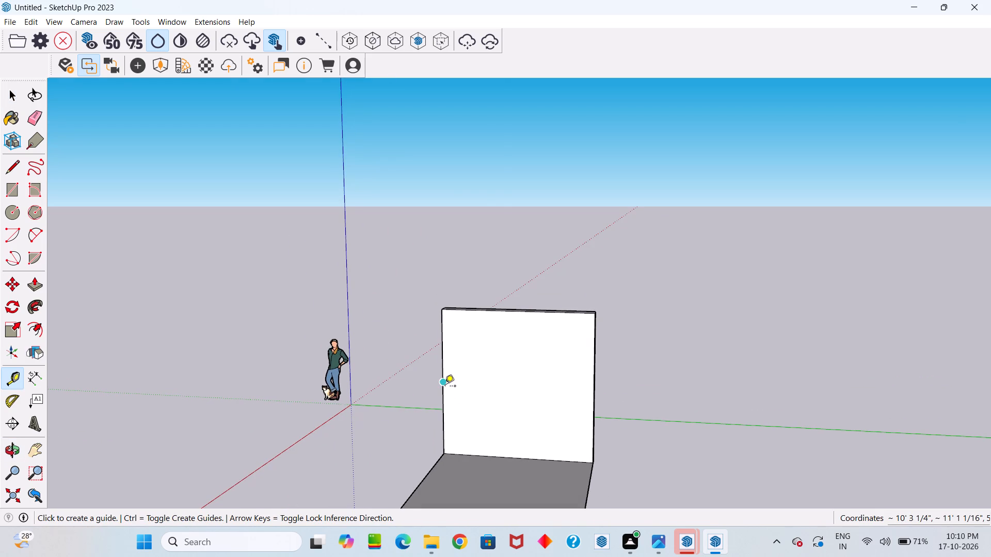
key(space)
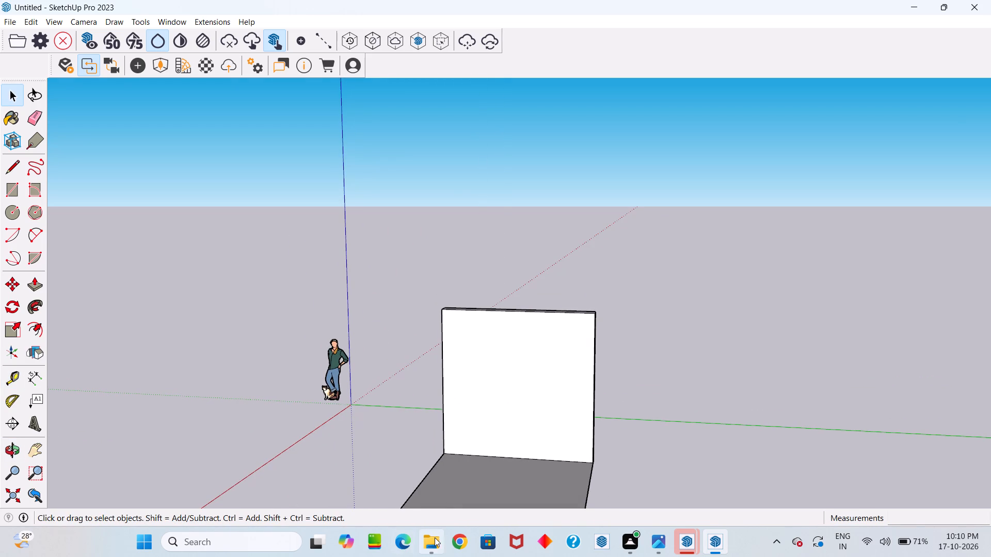
Switch to File Explorer, open the vanity reference image download (34) from Downloads in Photos, and examine it enlarged.
click(436, 537)
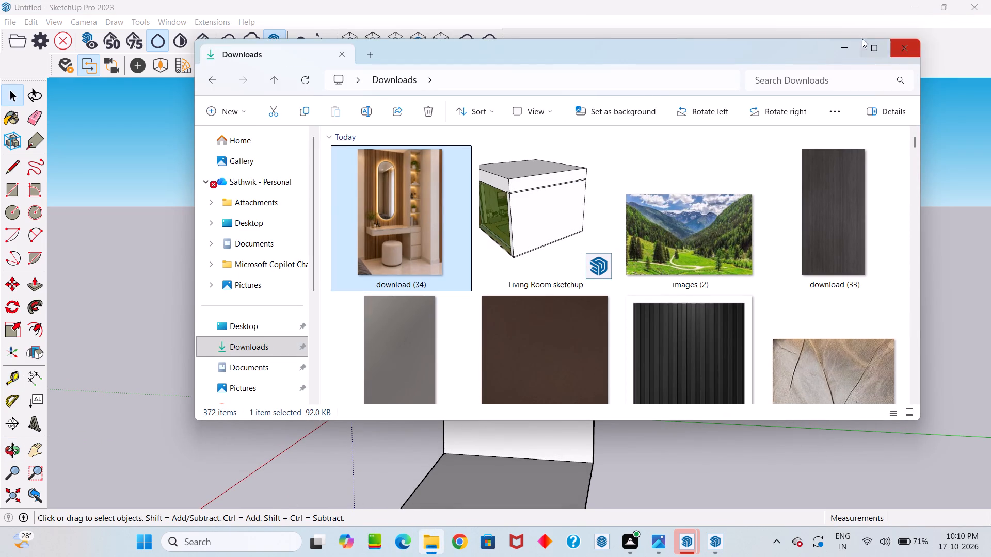
click(431, 195)
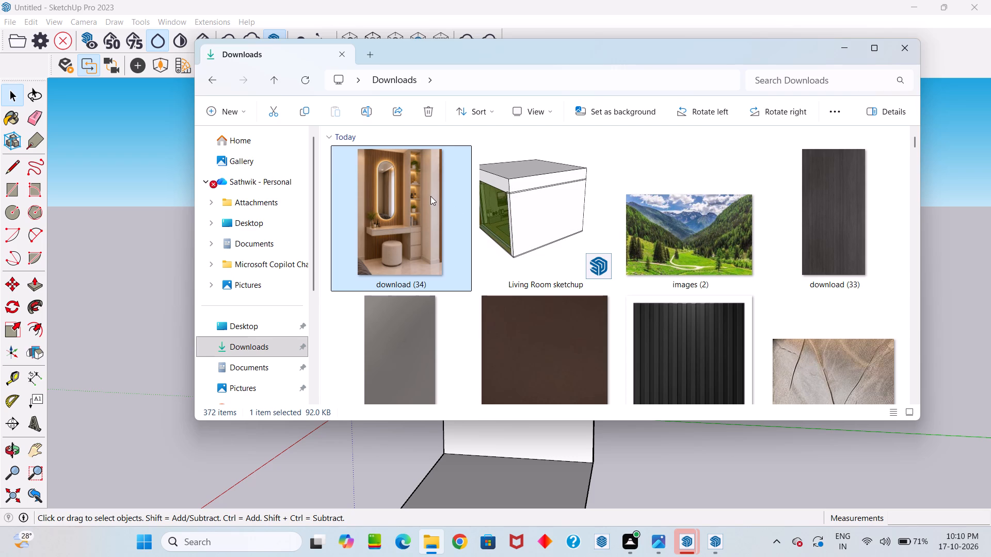
double_click(417, 204)
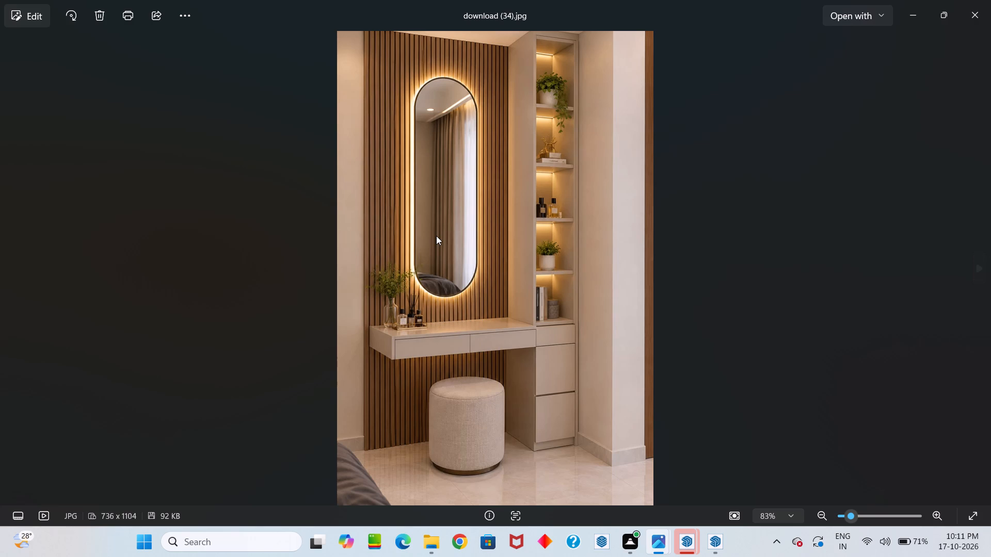
scroll(517, 310, up, 5)
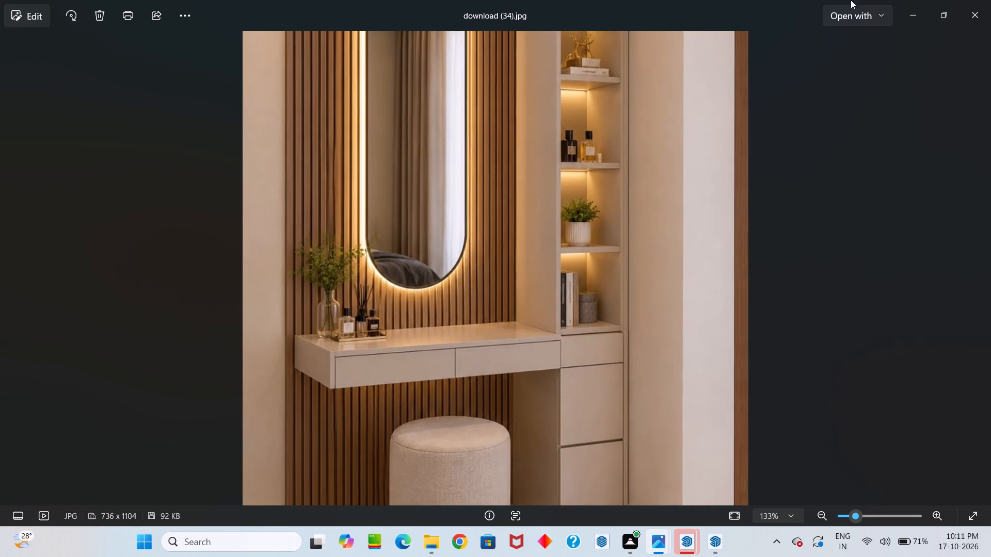
Arrange the reference photo and the SketchUp model side by side, with the whole vanity image fitted in view.
click(945, 19)
click(932, 51)
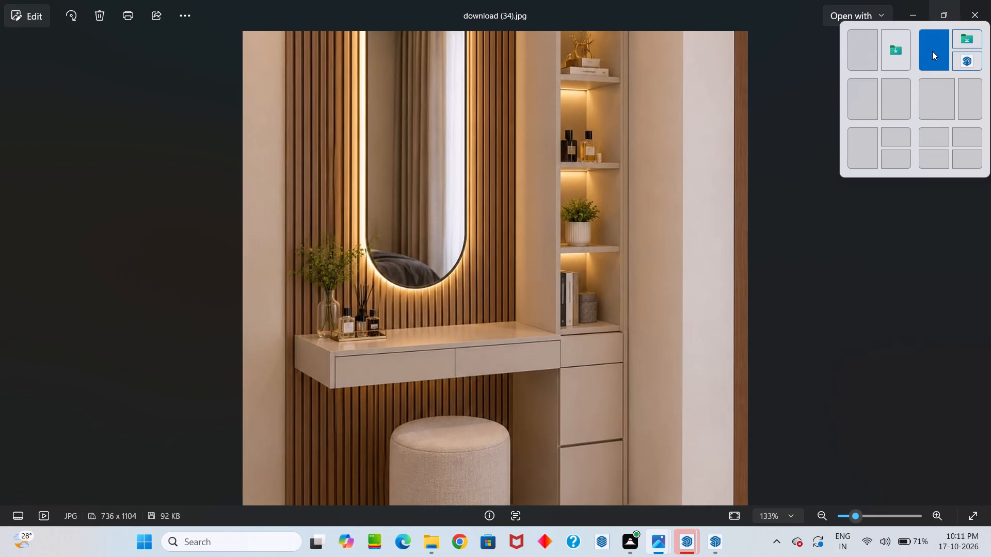
click(917, 7)
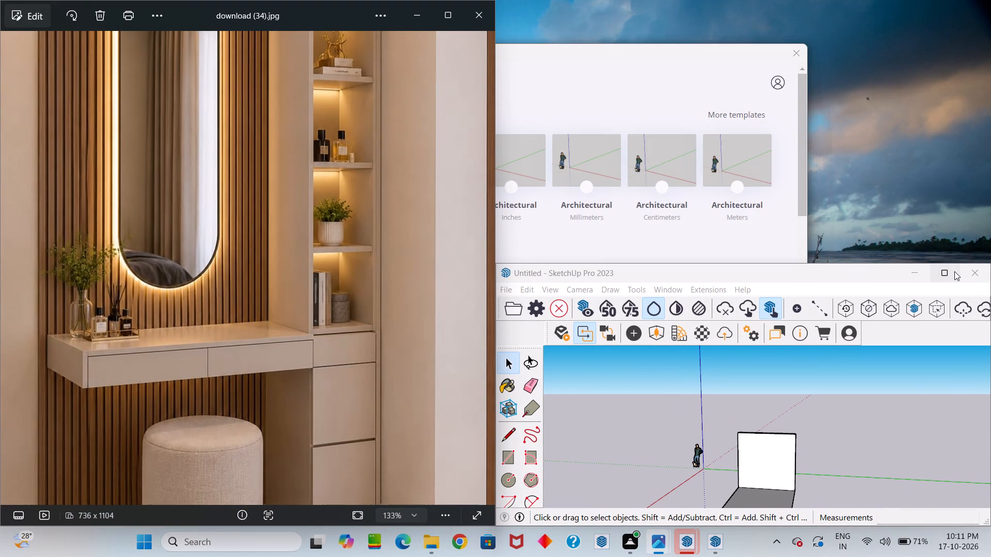
click(913, 299)
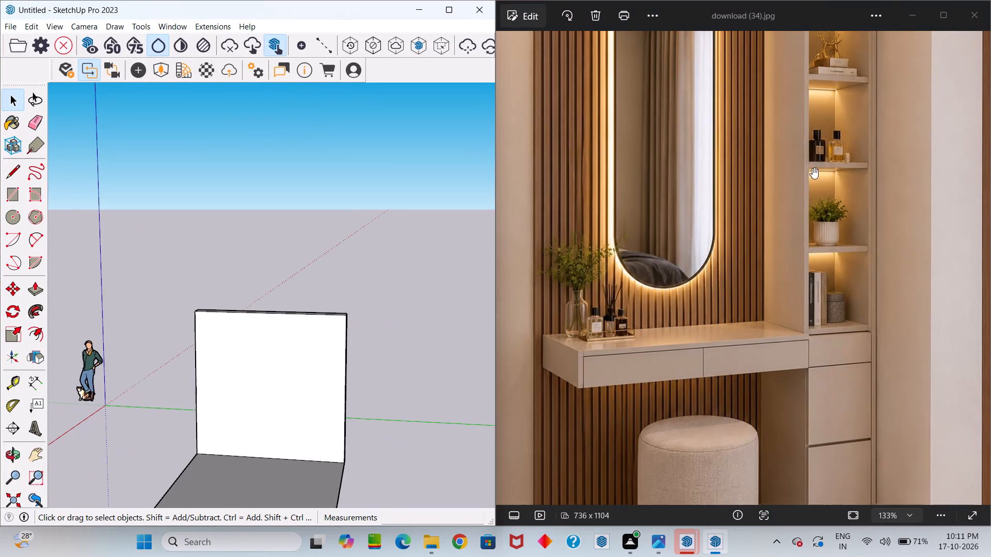
scroll(629, 291, down, 15)
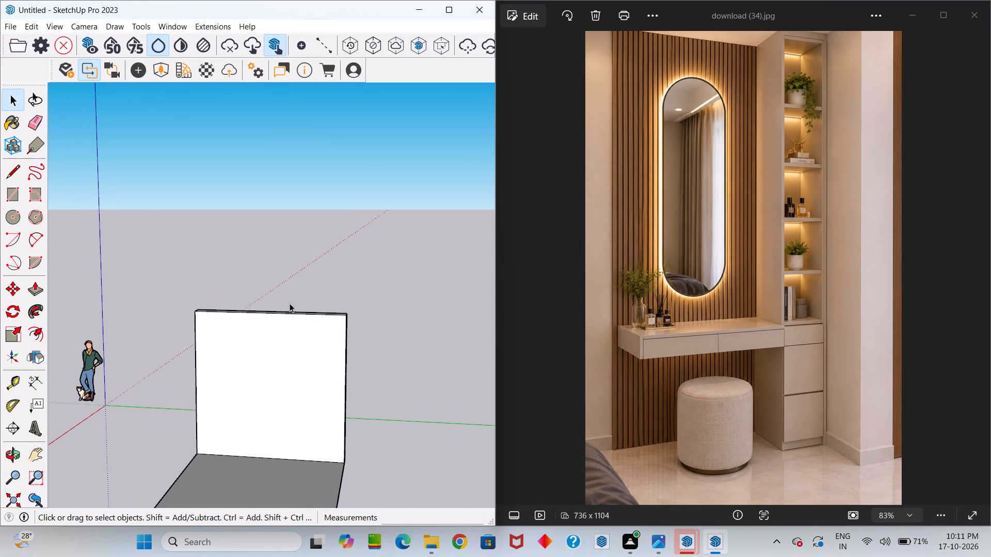
Examine the back wall and floor slab from several angles alongside the vanity reference.
scroll(288, 300, down, 13)
scroll(308, 310, up, 5)
middle_drag(269, 349, 281, 301)
drag(269, 335, 281, 301)
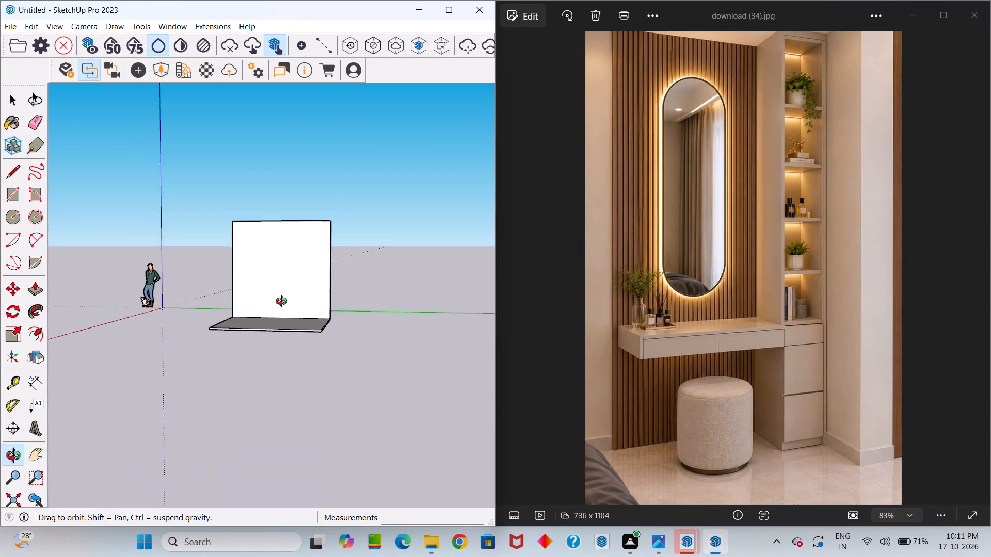
drag(281, 301, 280, 299)
middle_drag(281, 301, 353, 349)
middle_drag(343, 288, 281, 317)
scroll(342, 289, up, 1)
scroll(298, 330, down, 1)
drag(292, 330, 281, 317)
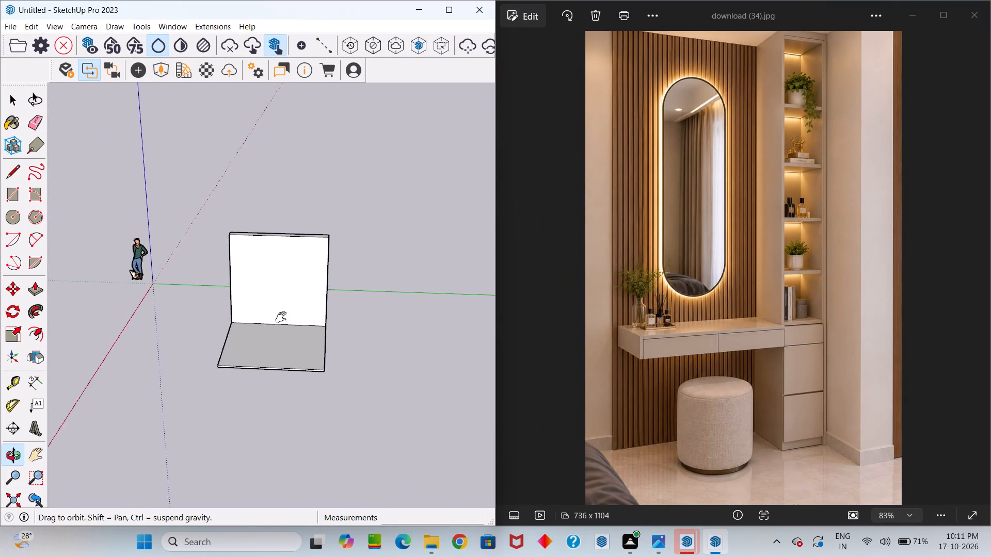
drag(281, 317, 359, 330)
middle_drag(281, 317, 359, 330)
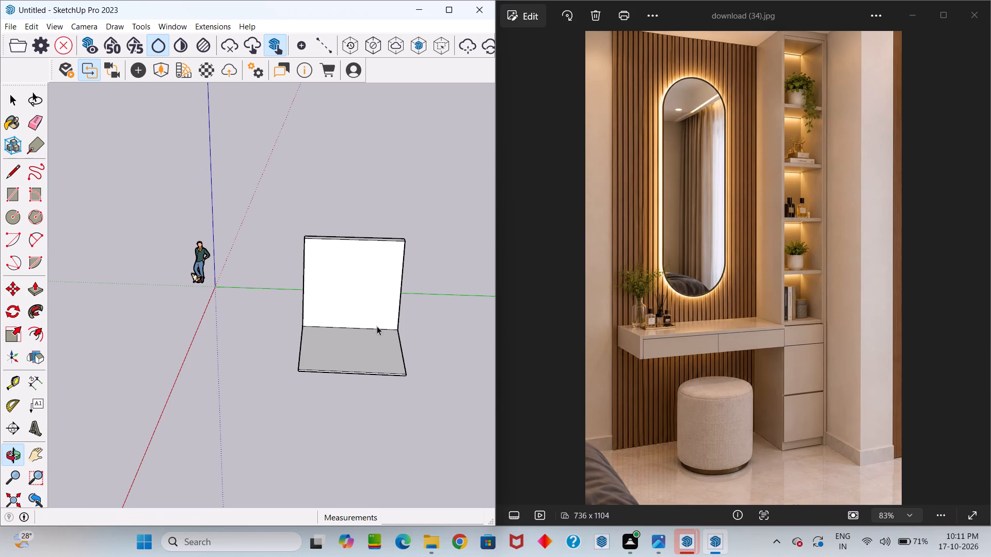
scroll(369, 323, up, 1)
middle_drag(368, 317, 358, 285)
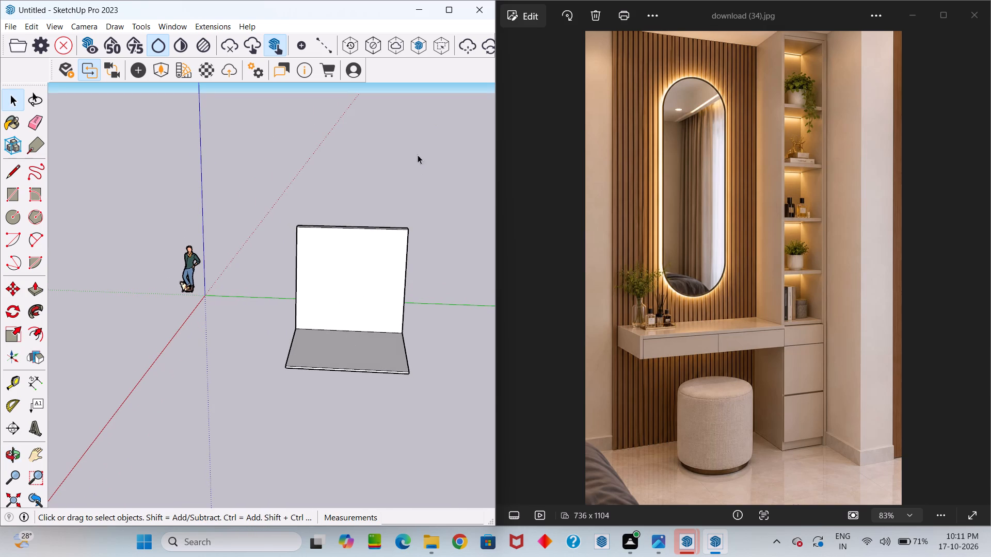
middle_drag(366, 268, 385, 258)
drag(366, 268, 343, 242)
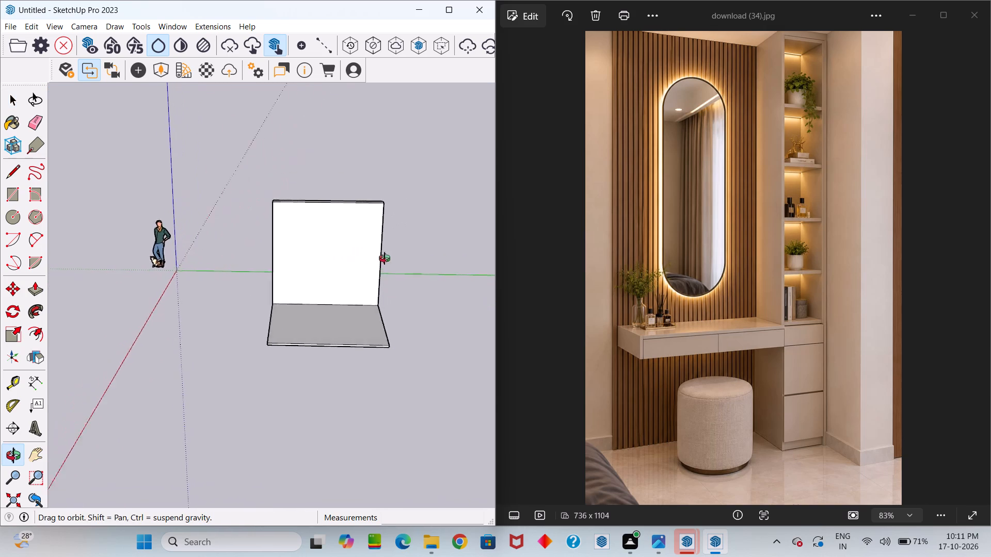
middle_drag(385, 258, 393, 257)
scroll(378, 240, up, 4)
middle_drag(360, 233, 307, 205)
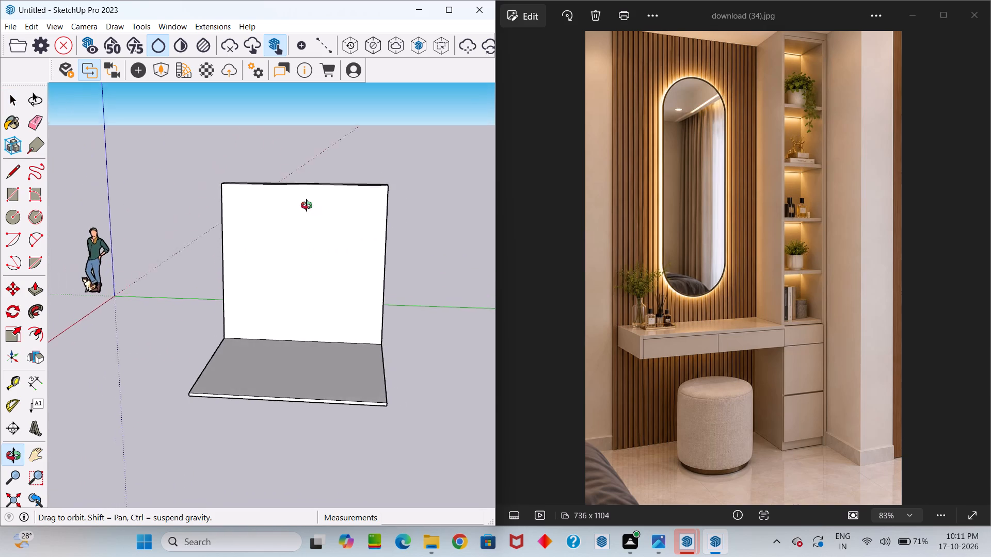
middle_drag(307, 205, 311, 228)
Copy the floor slab's right-hand top edge 9 inches inward across the floor face.
scroll(371, 331, up, 6)
middle_drag(372, 395, 372, 409)
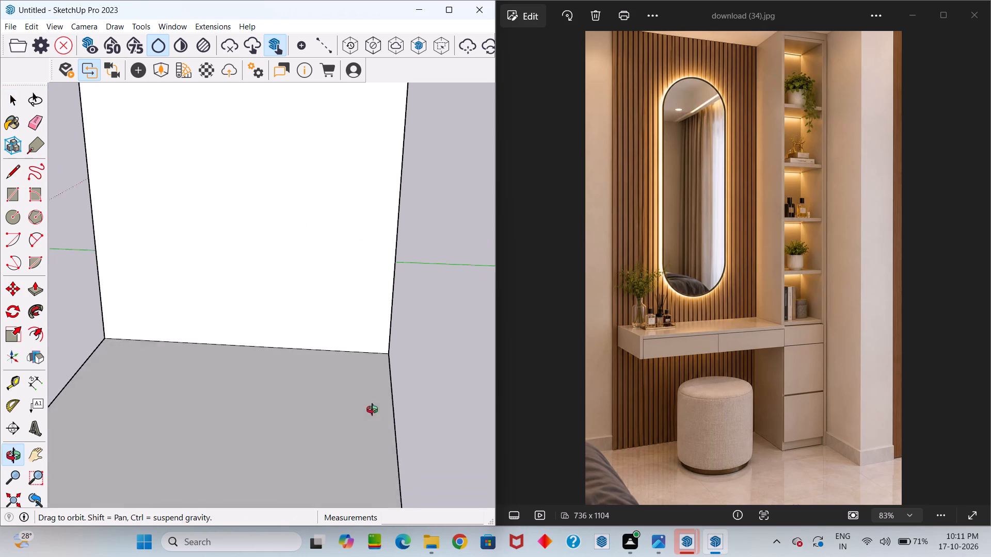
middle_drag(372, 409, 377, 434)
scroll(364, 351, down, 14)
middle_drag(366, 381, 361, 456)
scroll(369, 361, up, 3)
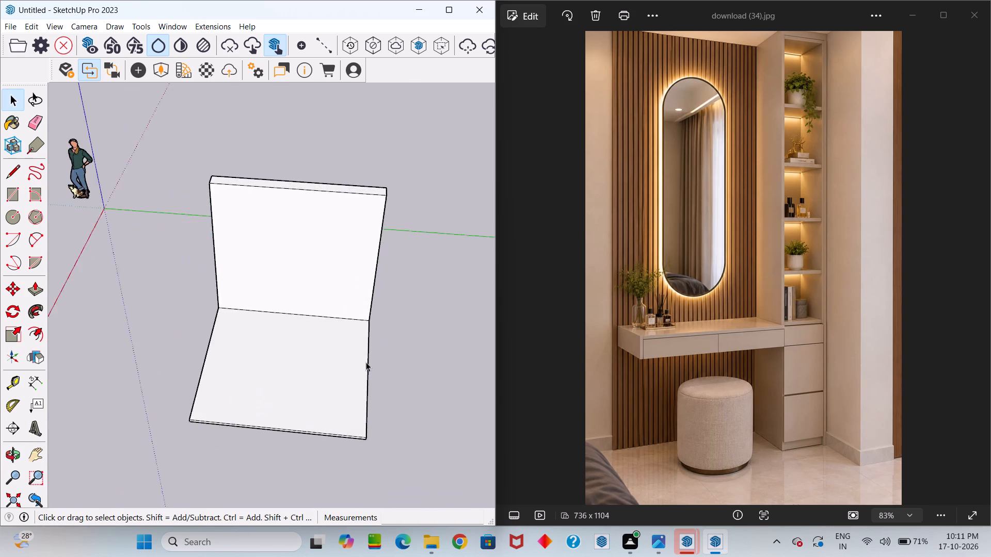
scroll(366, 362, up, 9)
middle_drag(343, 359, 241, 257)
scroll(290, 338, up, 6)
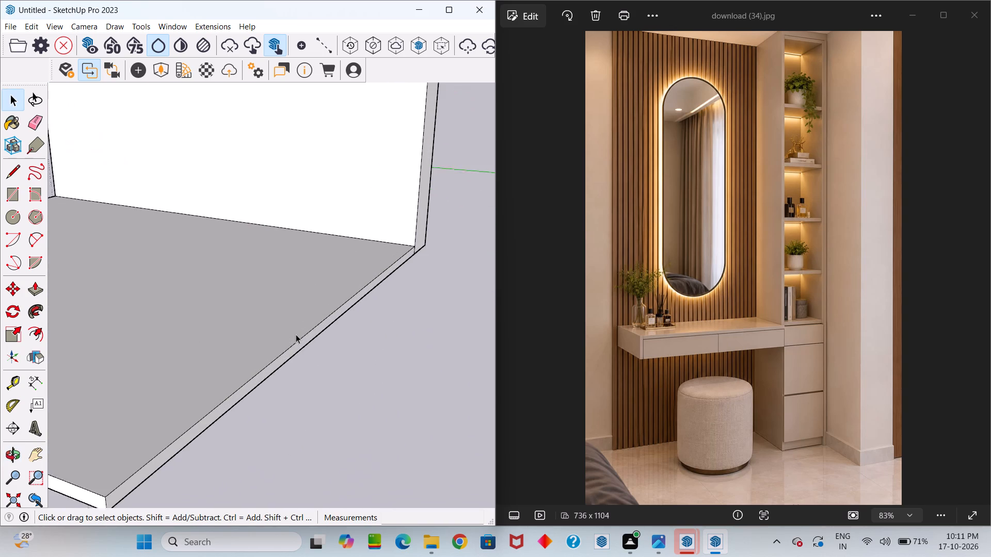
scroll(296, 334, up, 2)
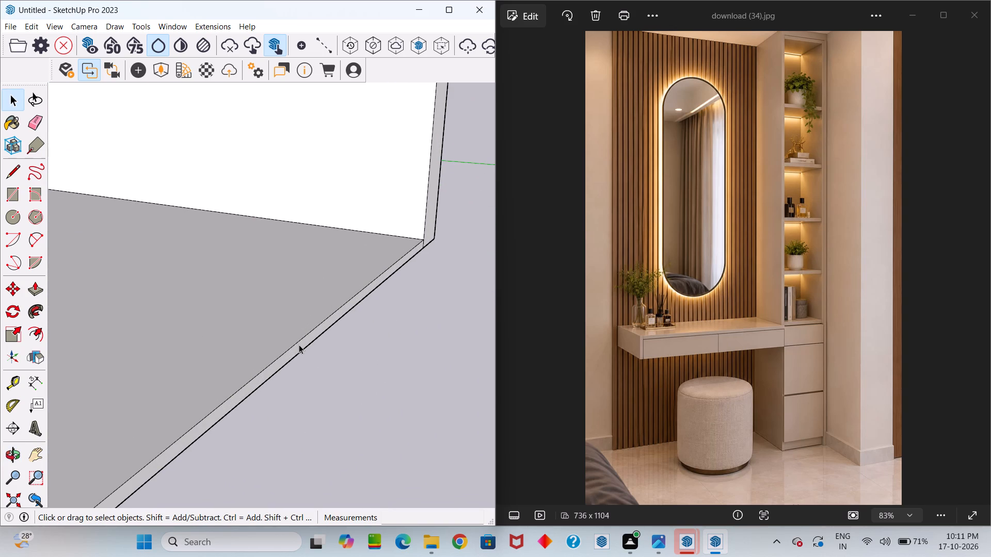
click(298, 341)
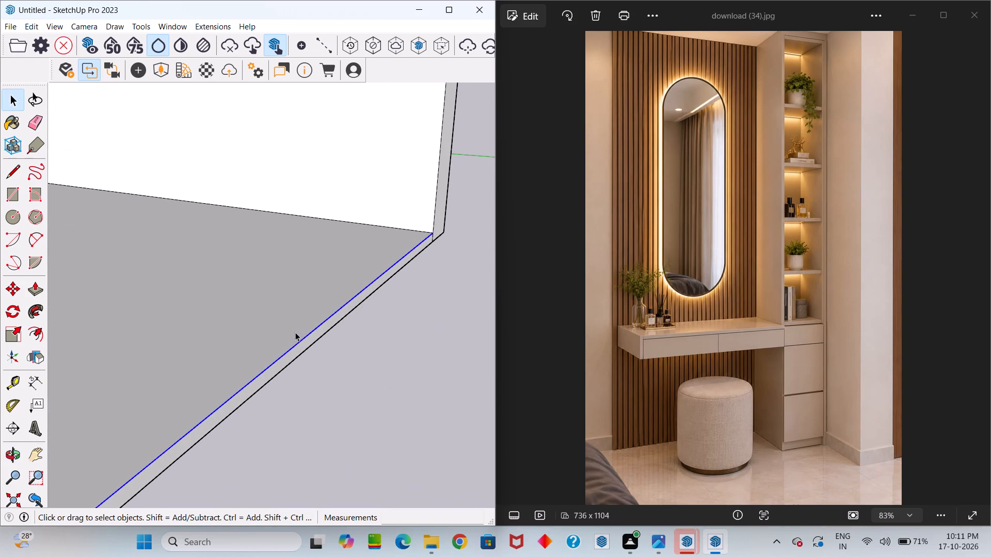
key(m)
click(307, 335)
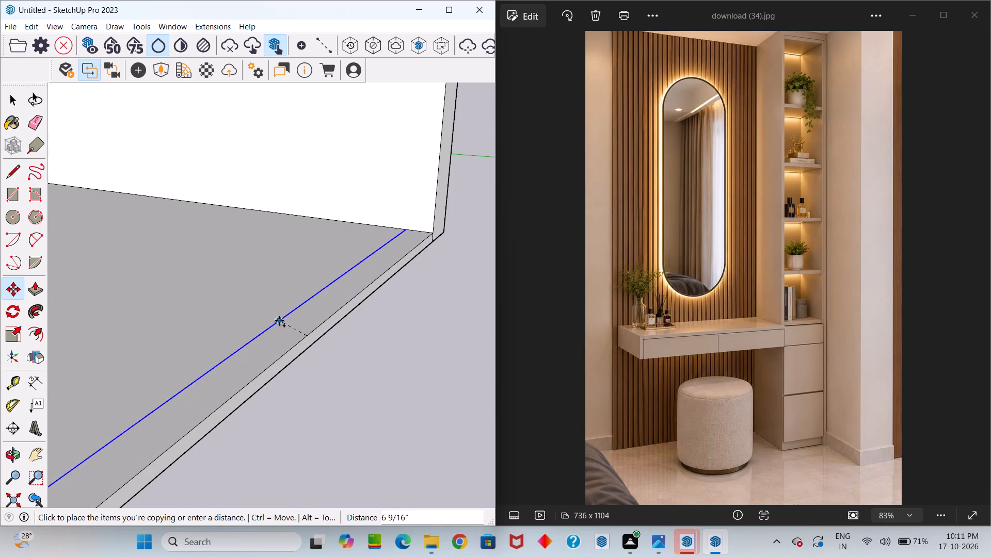
scroll(271, 318, up, 1)
middle_drag(282, 325, 372, 339)
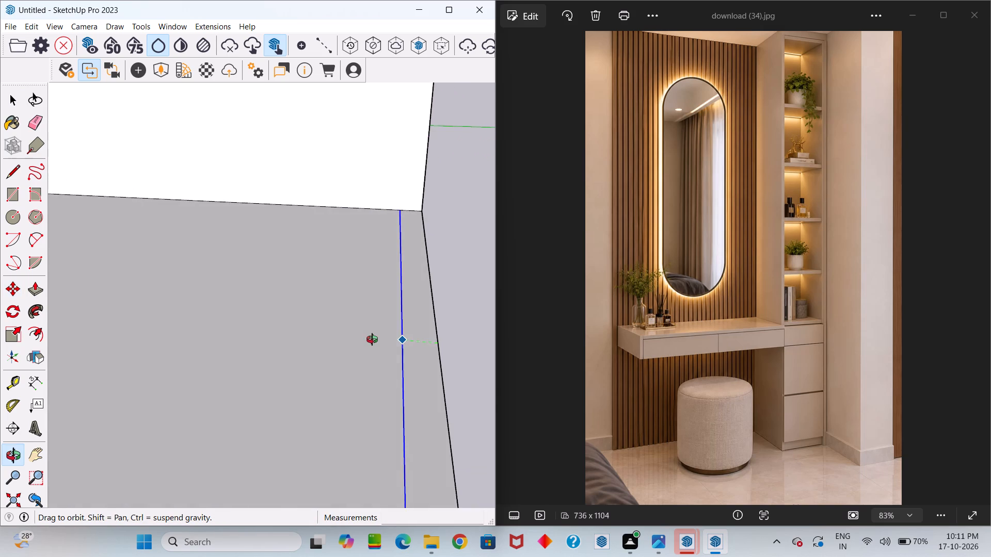
middle_drag(372, 339, 372, 340)
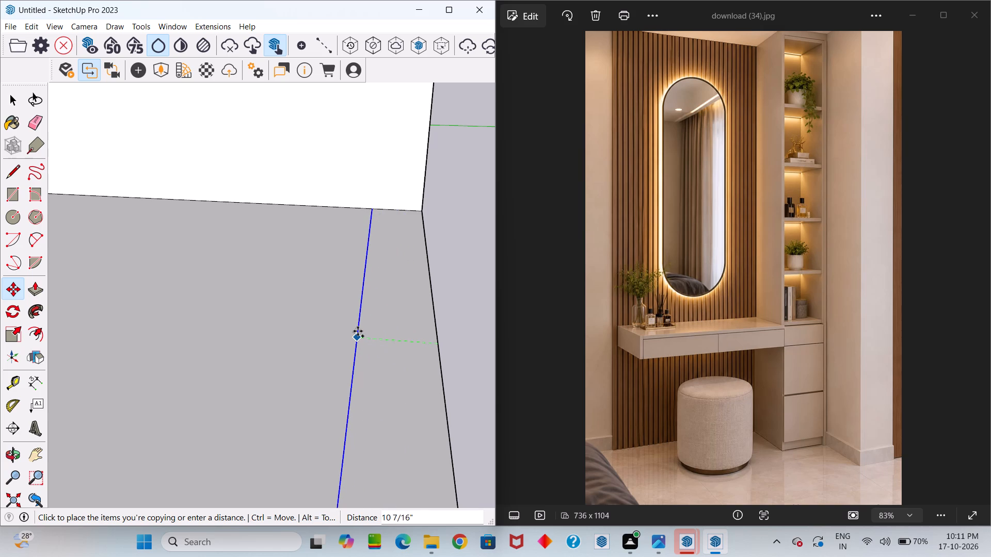
key(9)
key(Return)
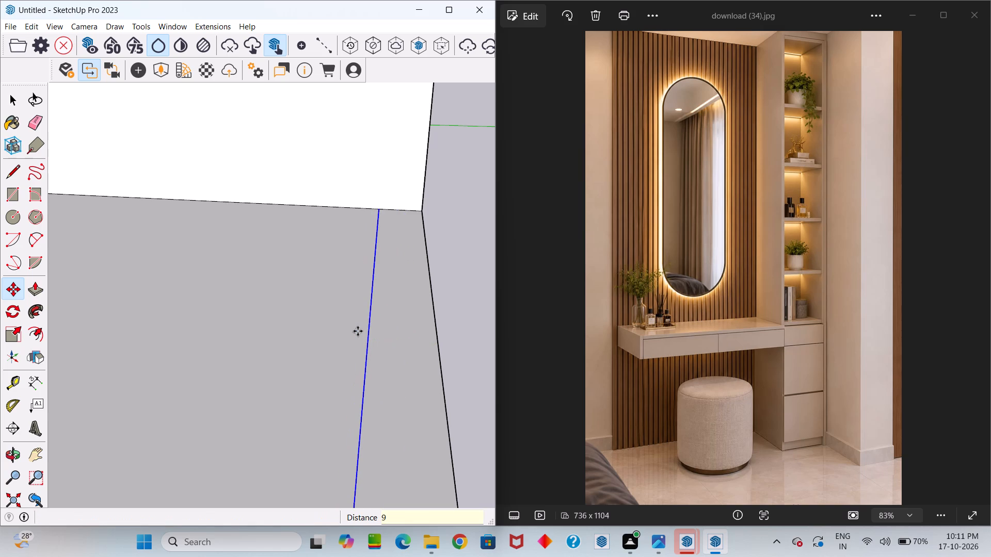
Copy the floor's front top edge, opposite the back wall, 9 inches inward towards the wall.
scroll(105, 234, down, 11)
middle_drag(321, 285, 386, 463)
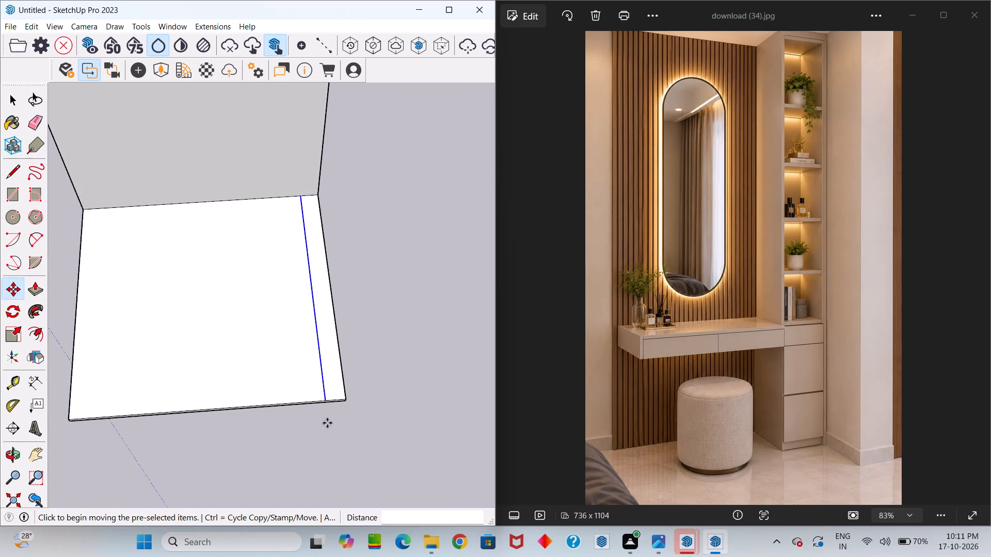
key(space)
scroll(314, 406, up, 10)
click(307, 402)
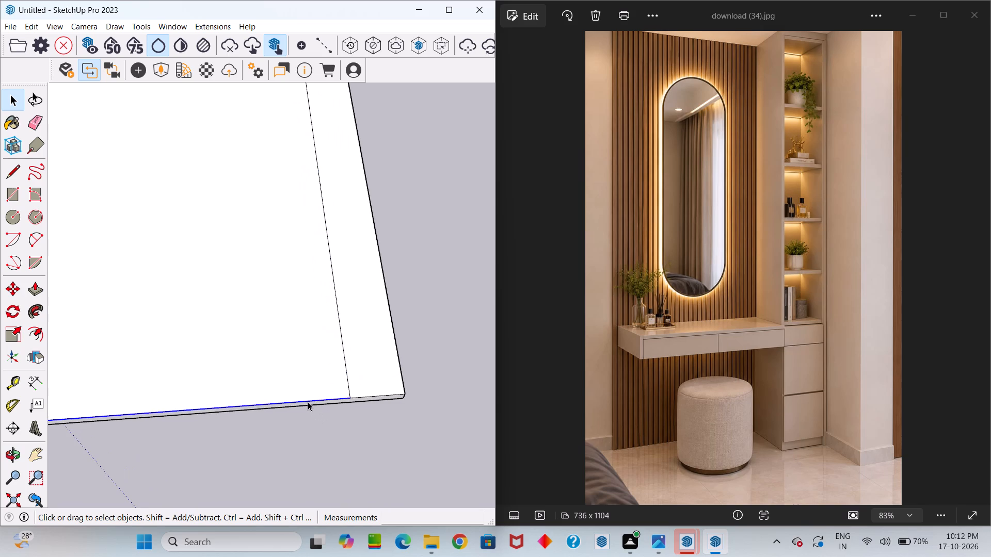
key(m)
click(308, 400)
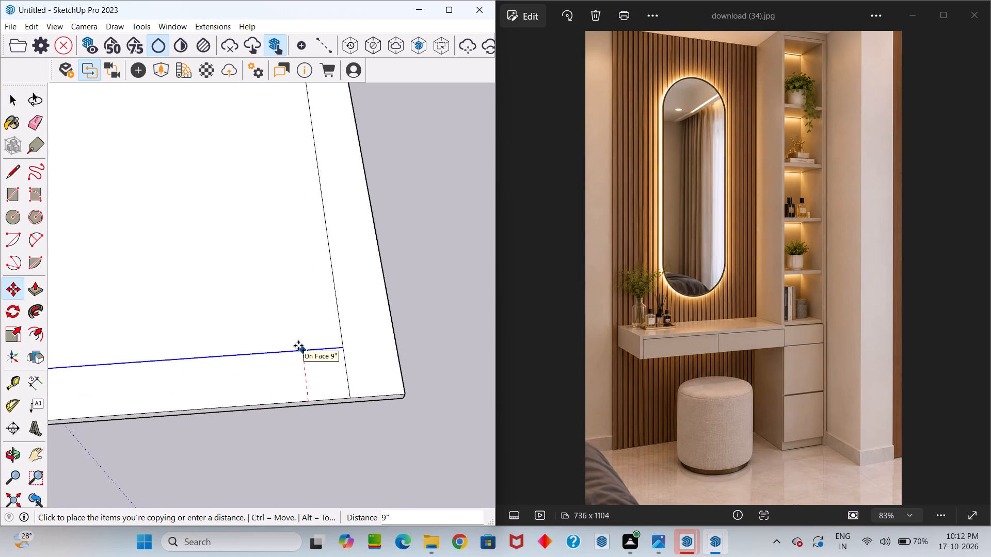
key(Return)
key(space)
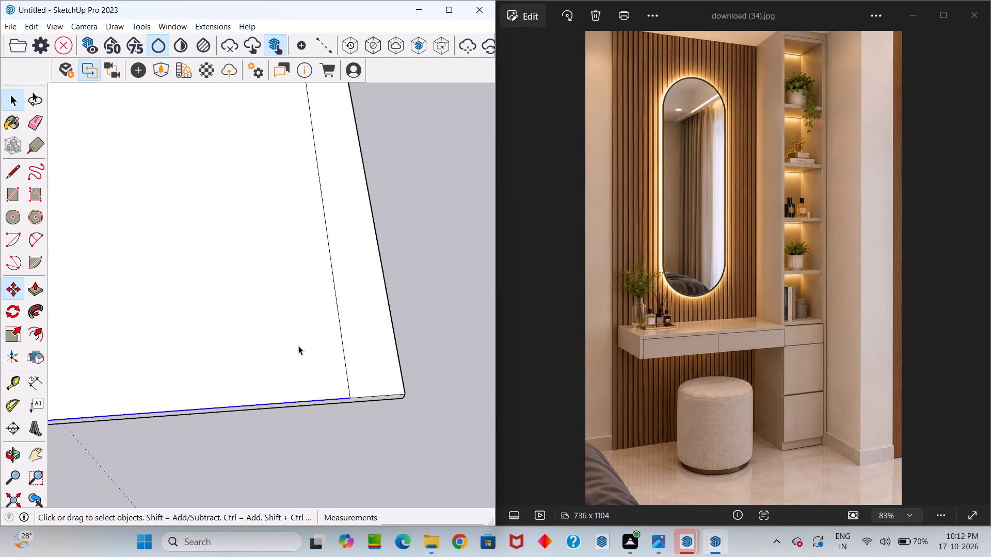
scroll(301, 408, up, 3)
key(m)
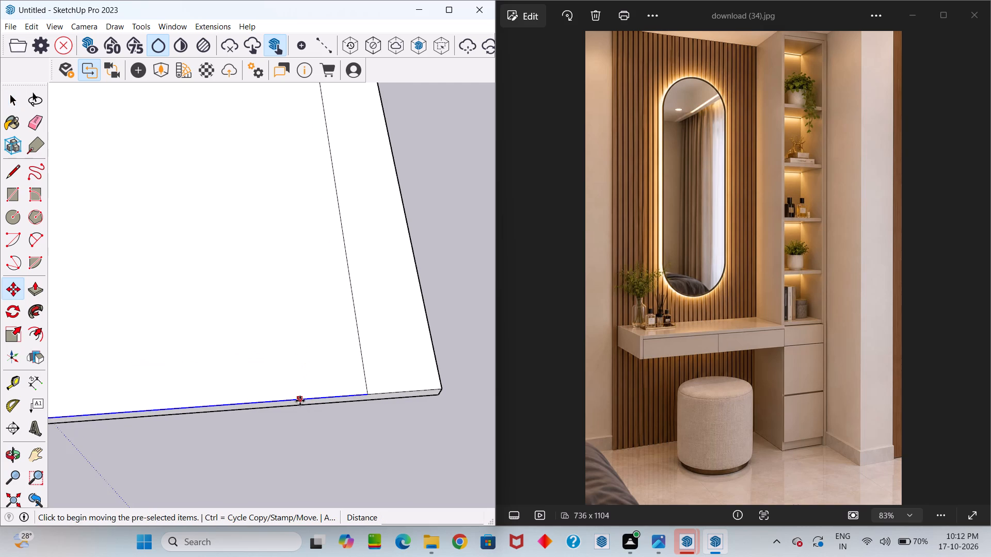
click(300, 399)
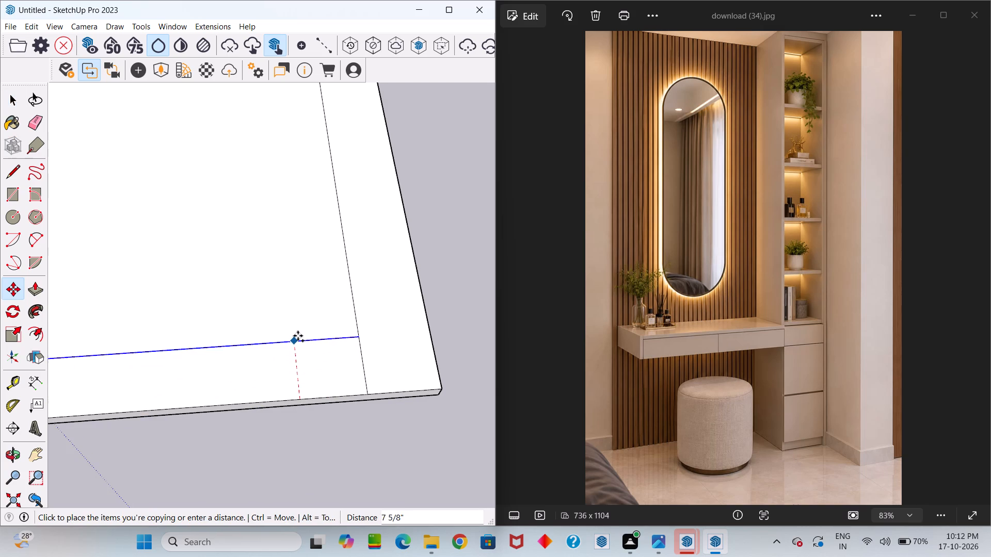
key(9)
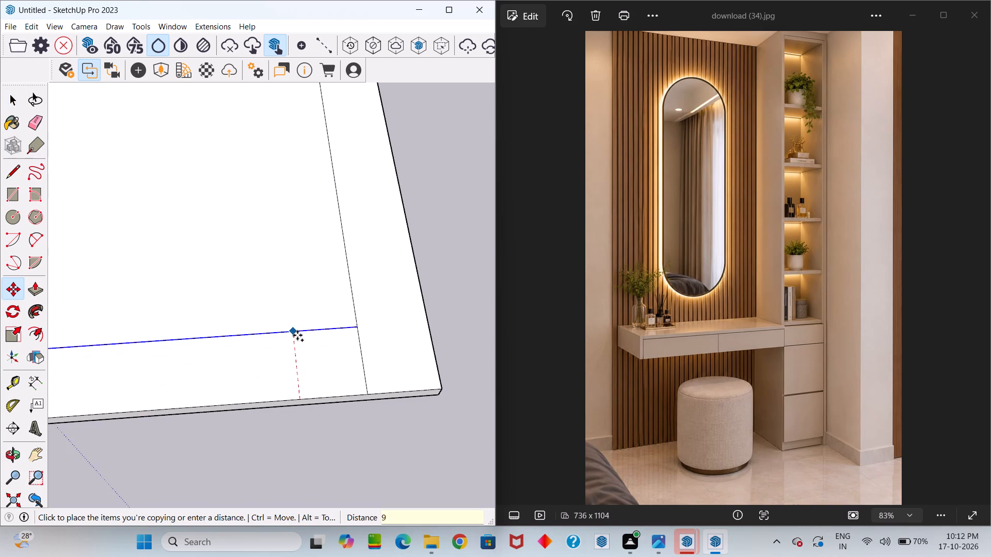
key(Return)
key(space)
Copy the floor's left-hand top edge 9 inches inward across the floor face.
scroll(297, 335, down, 20)
scroll(297, 335, down, 2)
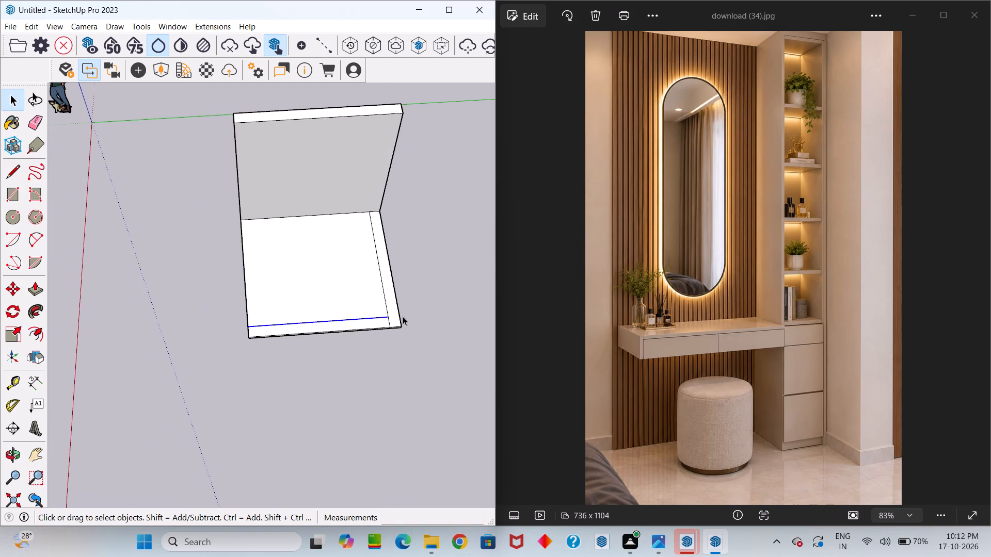
scroll(225, 301, up, 4)
scroll(281, 299, up, 20)
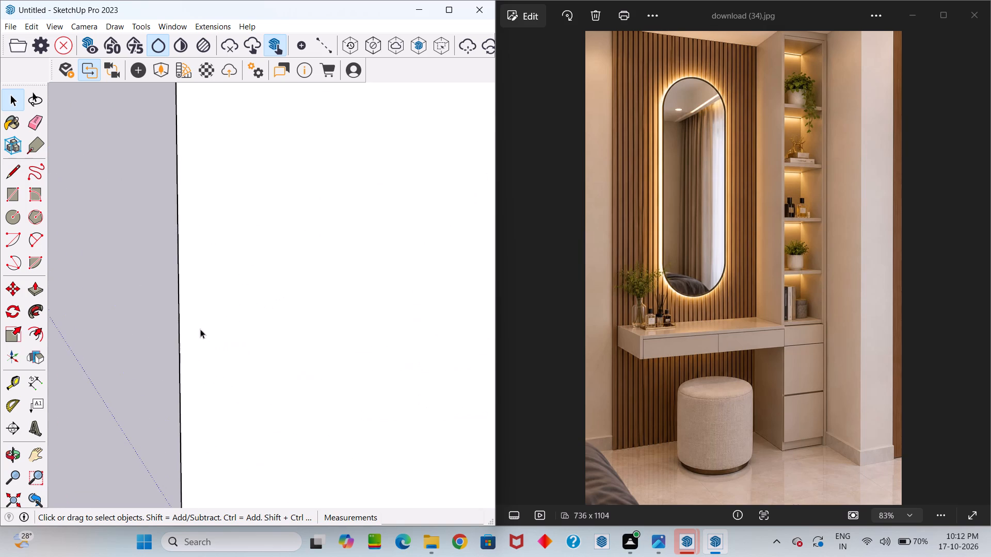
scroll(200, 329, up, 1)
click(179, 356)
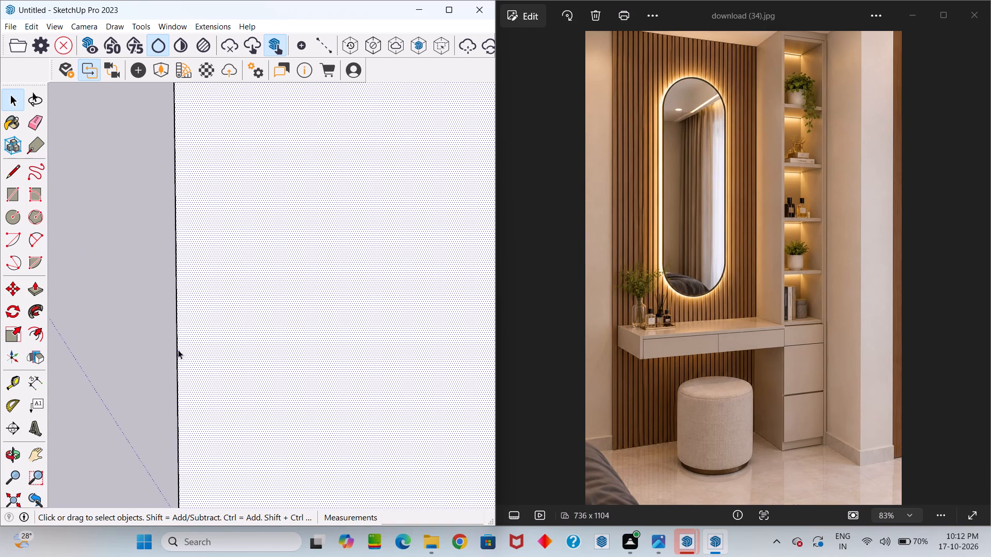
click(178, 350)
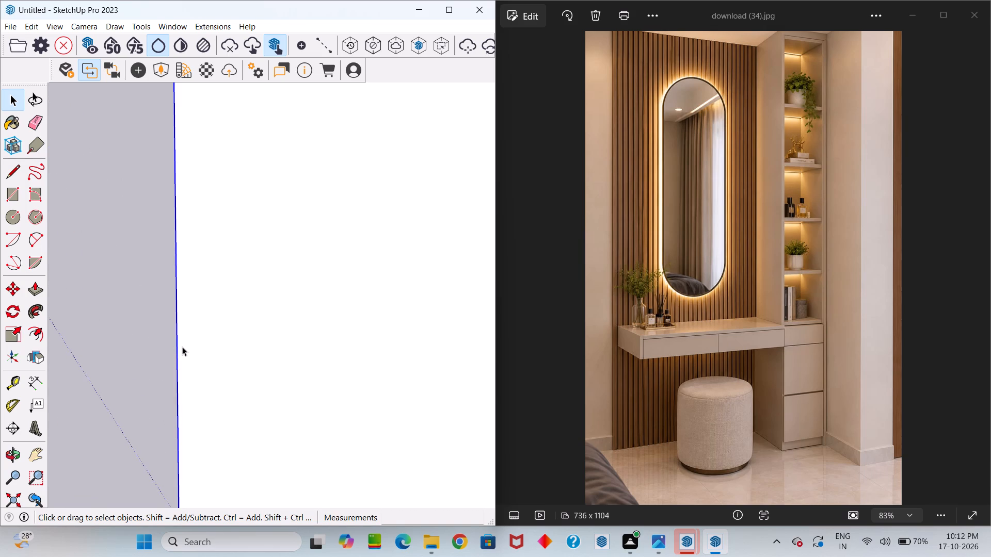
key(m)
click(178, 340)
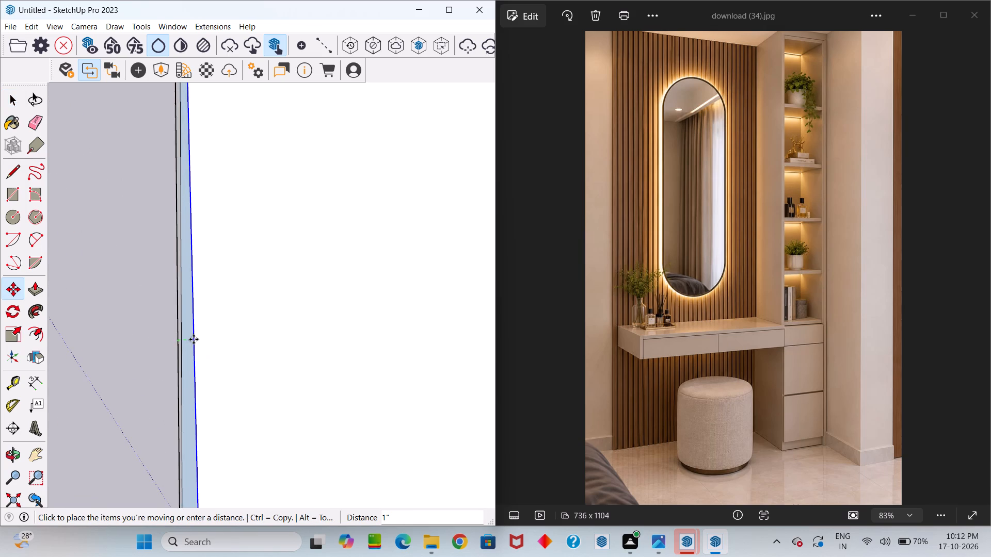
scroll(254, 346, down, 9)
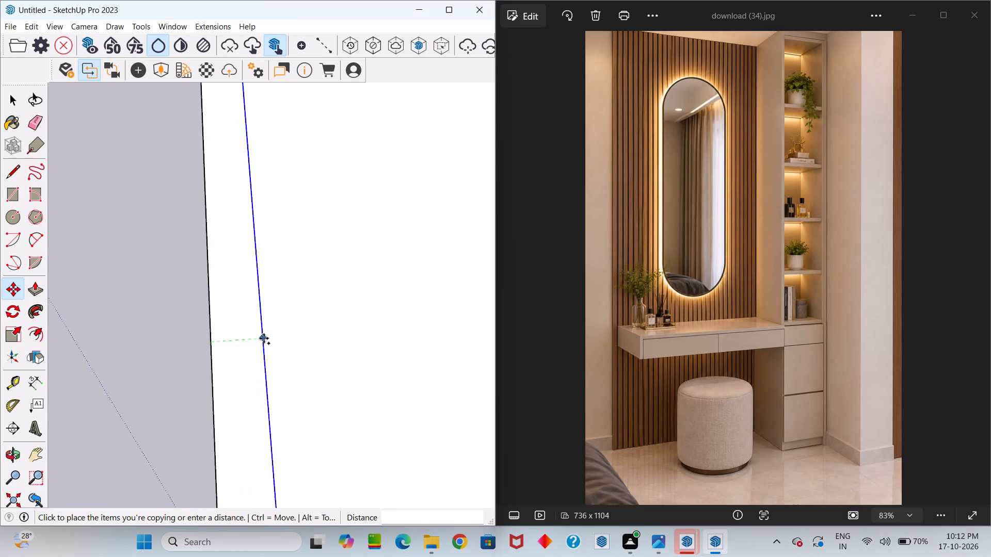
scroll(264, 338, down, 3)
key(9)
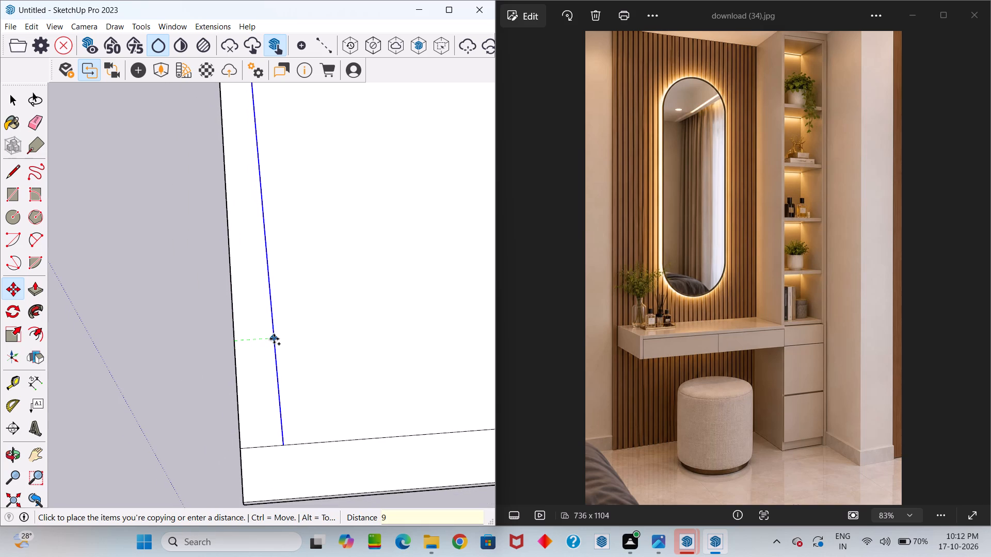
key(Return)
key(space)
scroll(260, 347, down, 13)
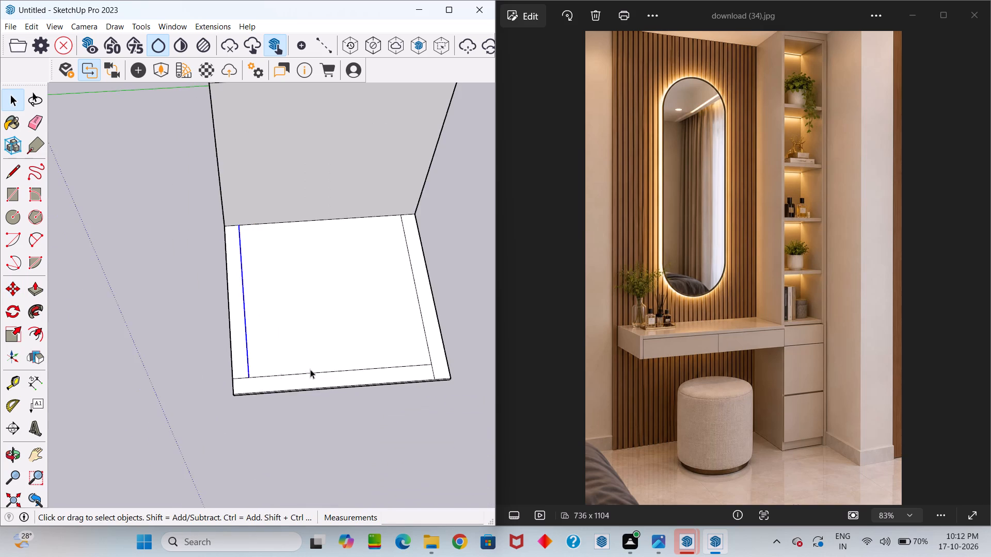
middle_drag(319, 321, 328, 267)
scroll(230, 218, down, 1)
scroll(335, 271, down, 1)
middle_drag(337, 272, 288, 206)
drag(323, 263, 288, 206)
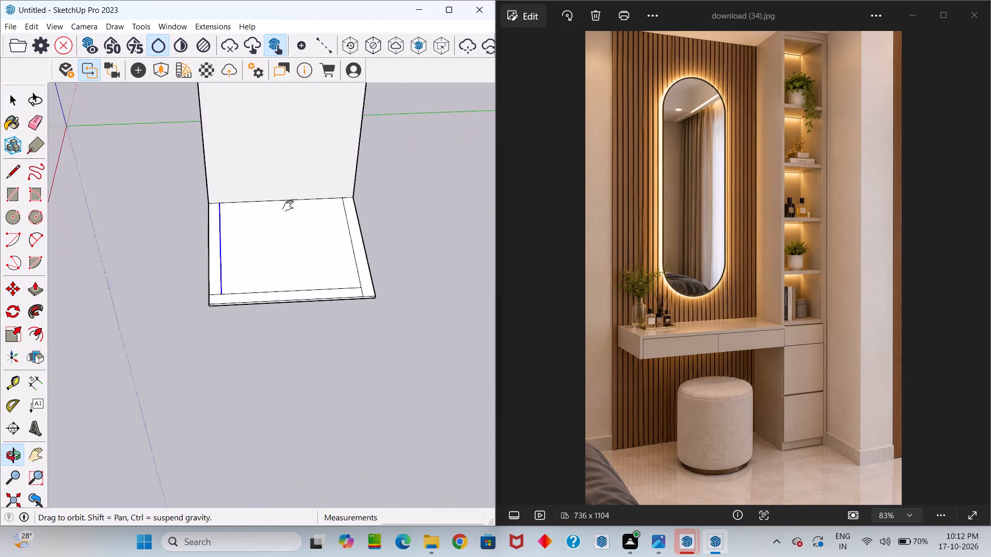
Place a vertical guide on the back wall's front face, 9 inches in from its left-hand edge.
drag(288, 206, 291, 373)
middle_drag(288, 206, 279, 314)
scroll(299, 327, up, 1)
scroll(304, 305, down, 5)
scroll(223, 372, up, 4)
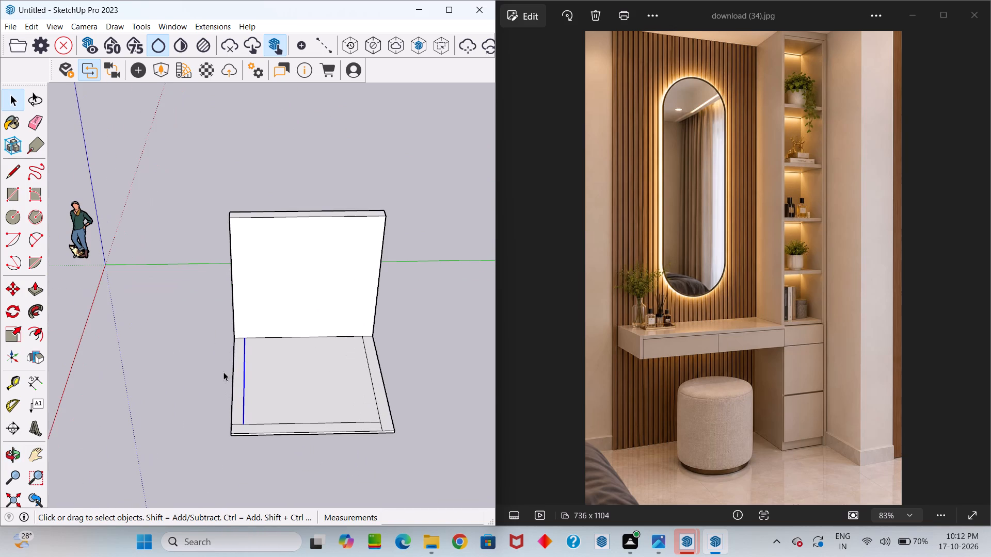
key(t)
click(234, 272)
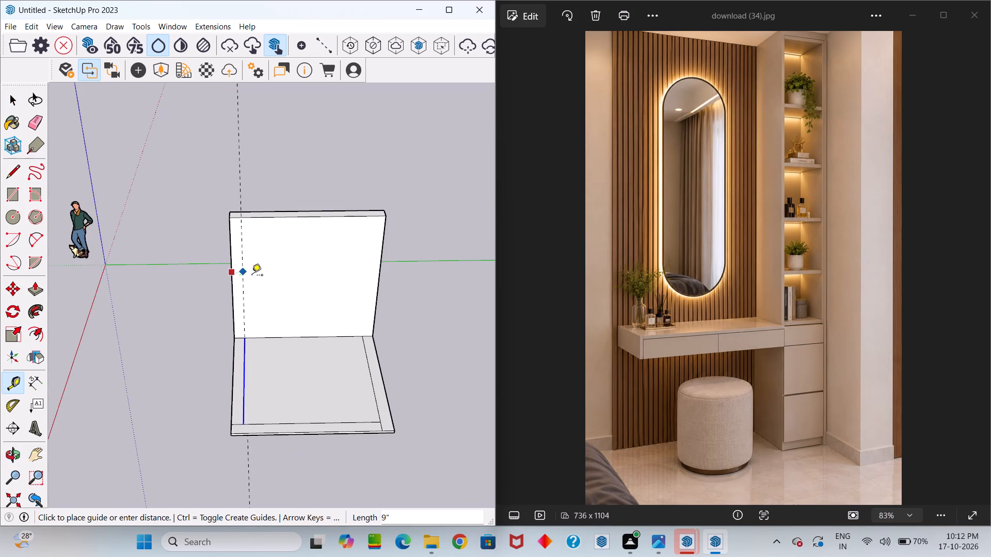
click(243, 271)
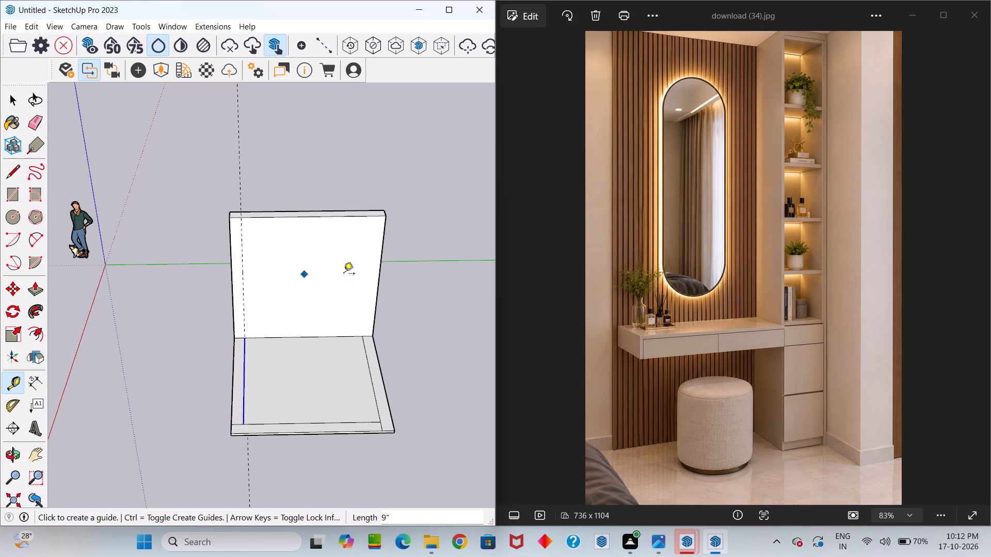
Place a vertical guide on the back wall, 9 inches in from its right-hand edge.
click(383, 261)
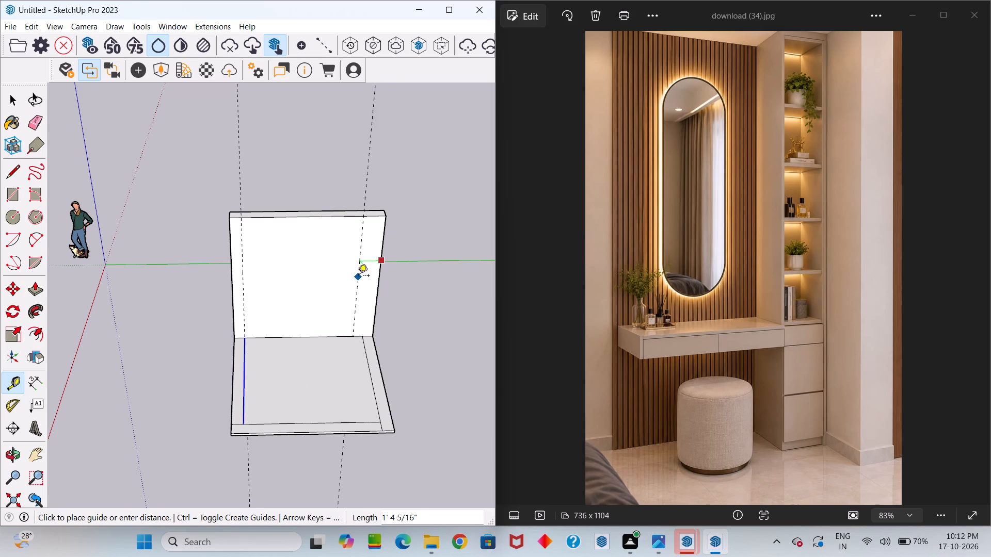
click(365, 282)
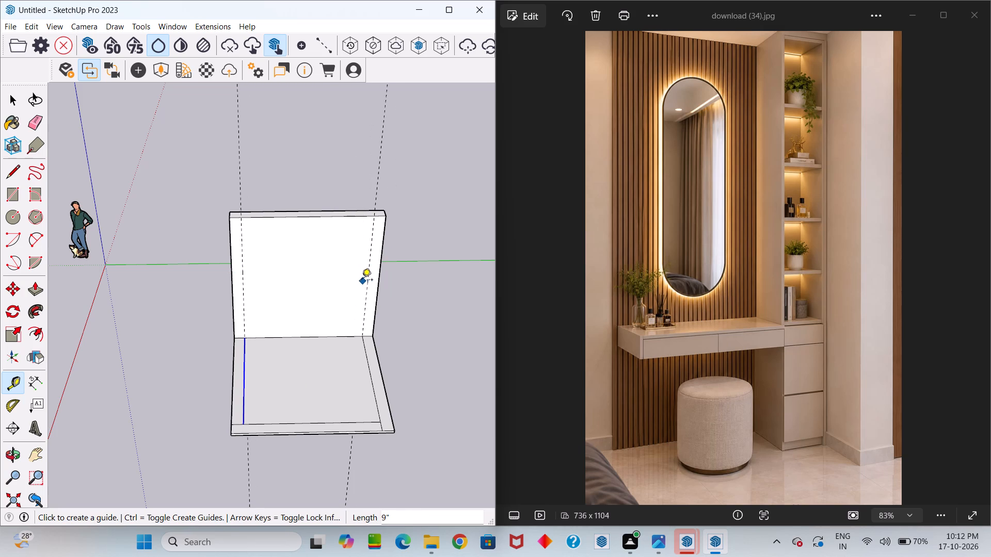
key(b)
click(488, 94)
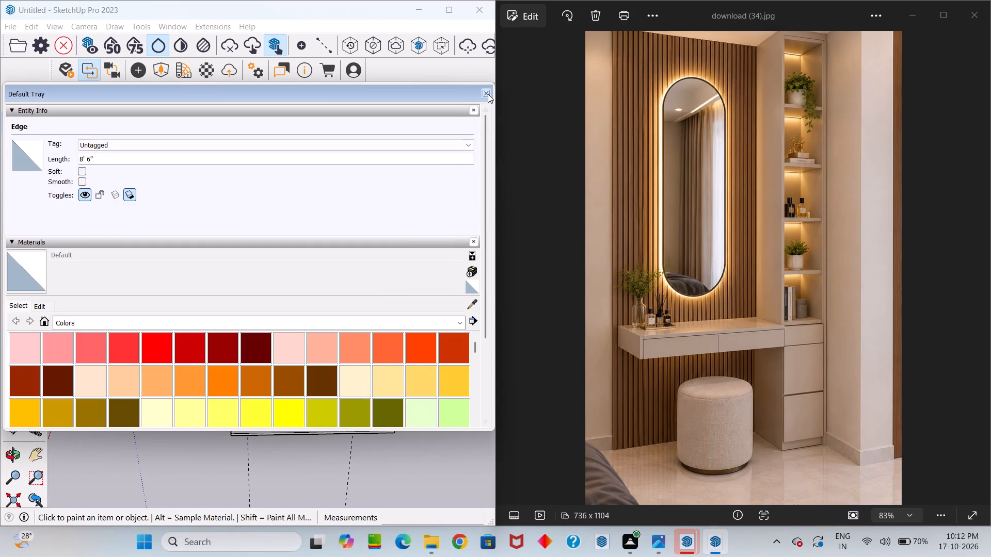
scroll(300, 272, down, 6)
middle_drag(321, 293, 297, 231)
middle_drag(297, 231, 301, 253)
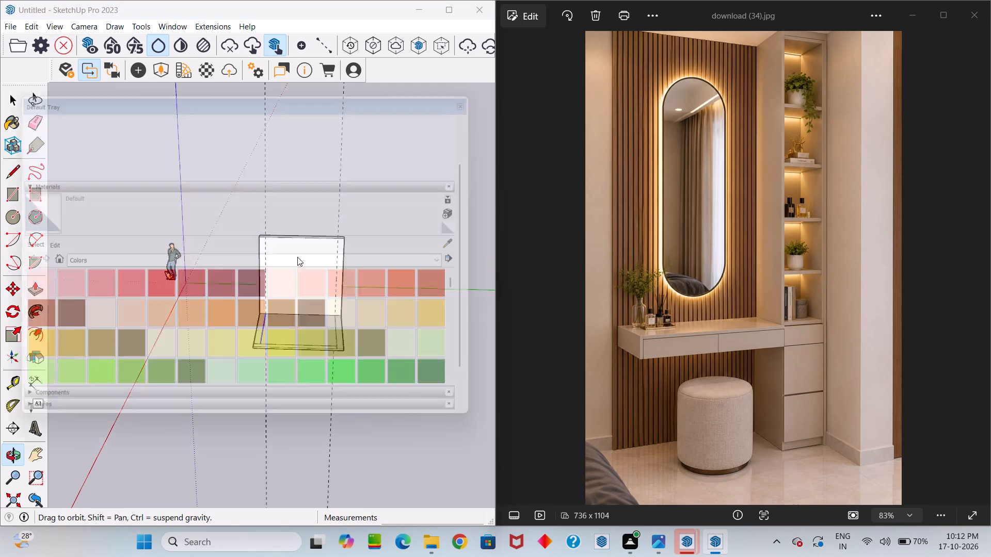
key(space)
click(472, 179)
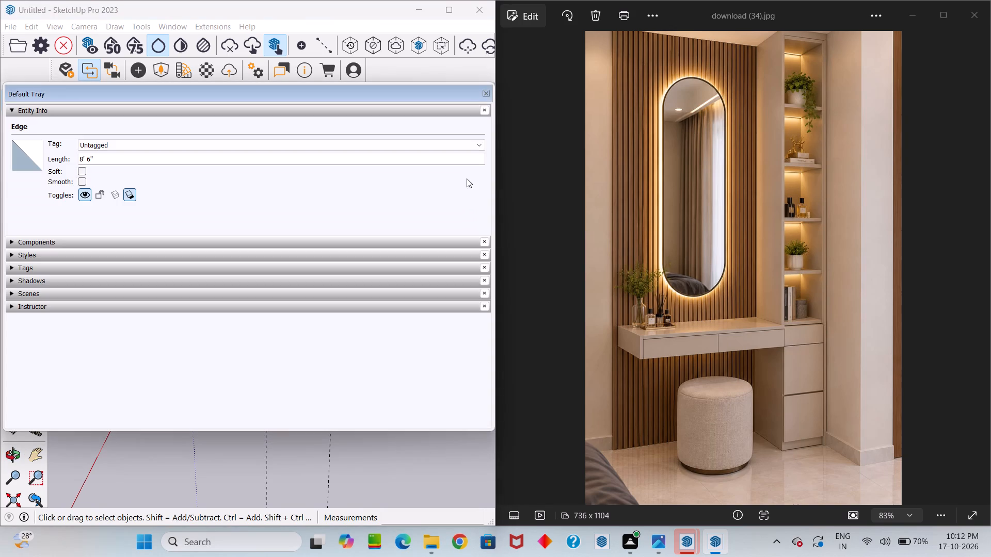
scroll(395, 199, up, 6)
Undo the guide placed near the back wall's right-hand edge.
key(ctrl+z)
Look through the Default Tray's Entity Info, Components and Styles sections for the missing Materials section, and close the tray.
scroll(222, 191, up, 6)
scroll(36, 243, up, 4)
click(124, 111)
click(119, 123)
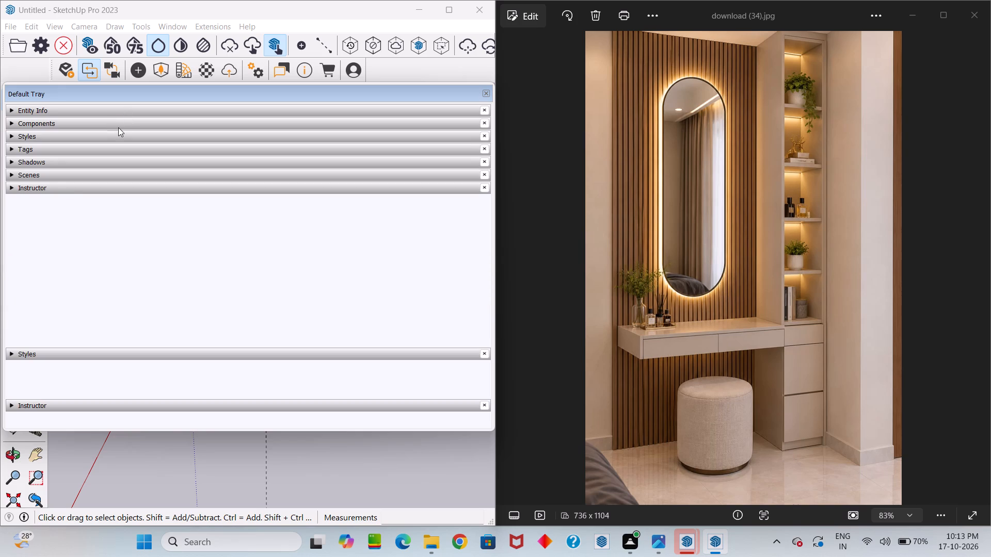
click(124, 111)
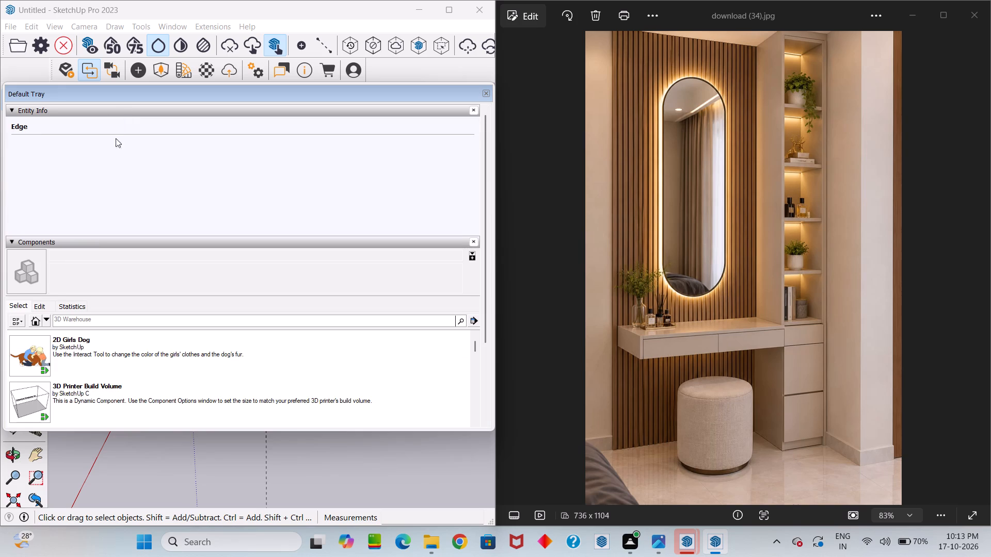
scroll(96, 255, down, 12)
scroll(102, 245, up, 7)
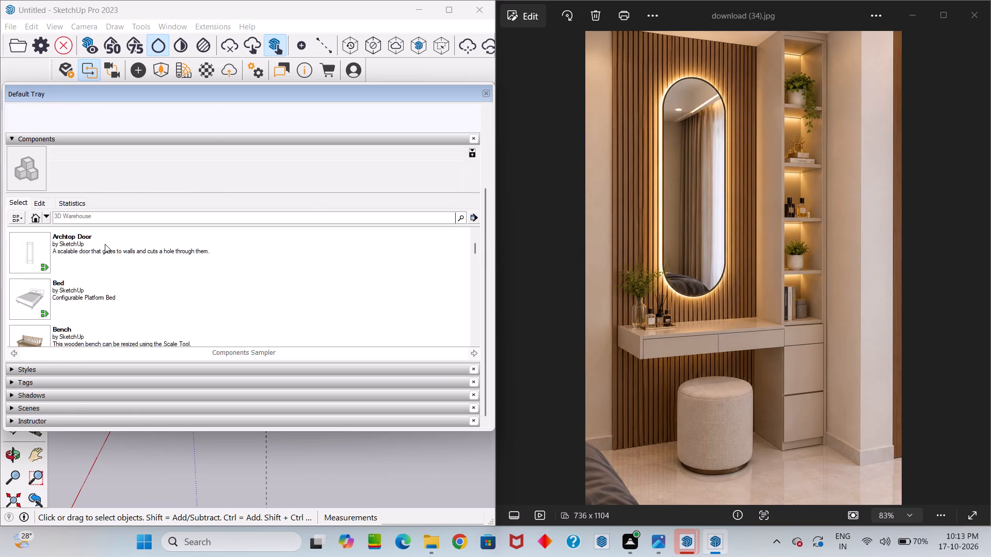
scroll(105, 244, up, 11)
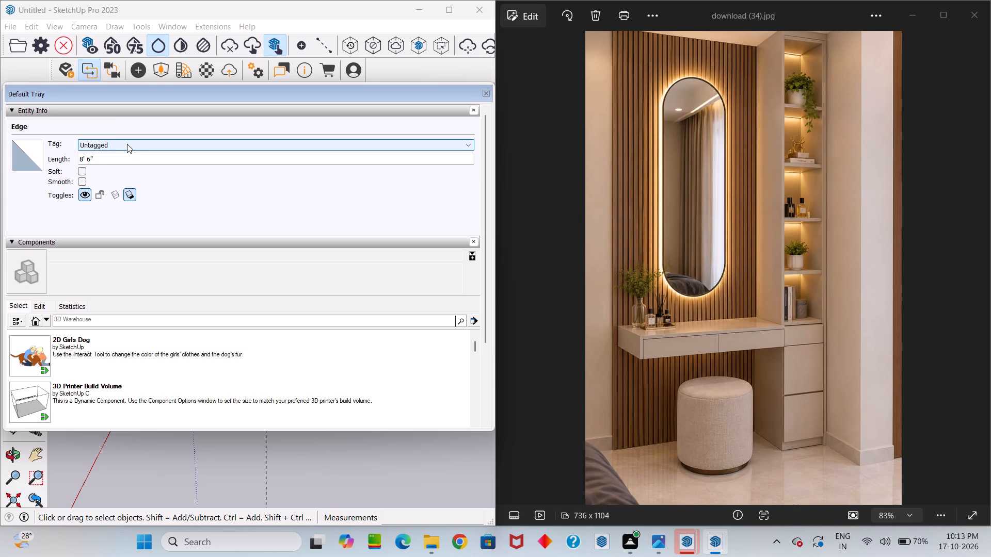
click(116, 106)
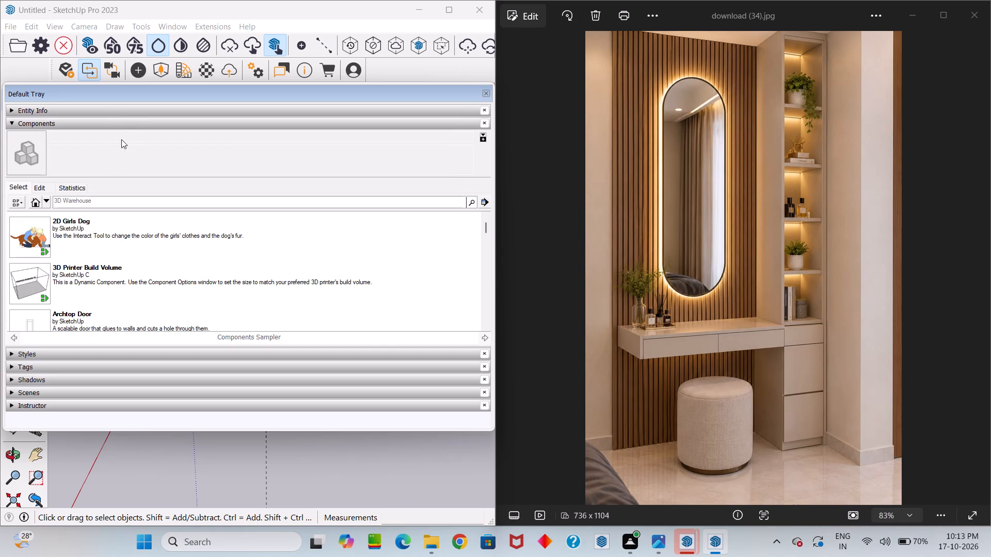
click(123, 126)
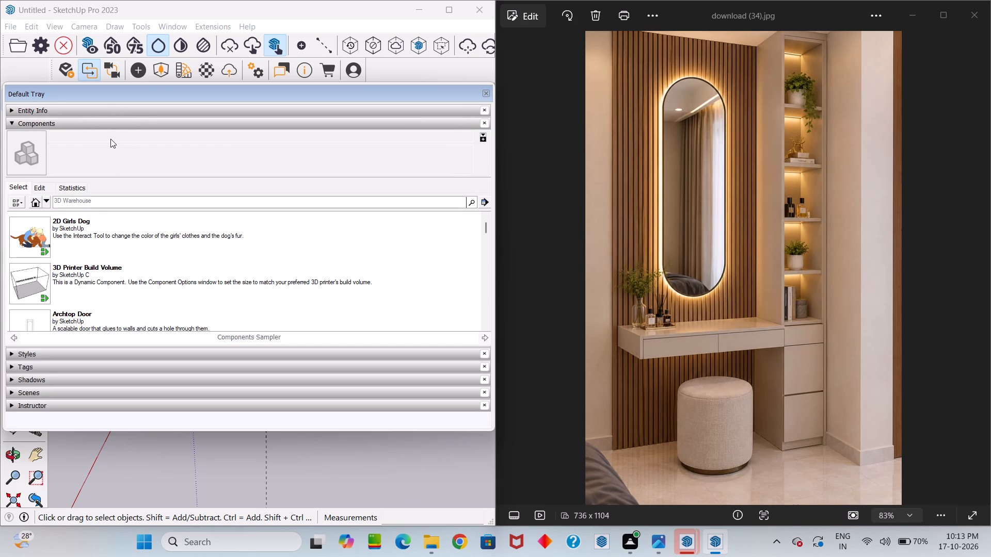
click(110, 139)
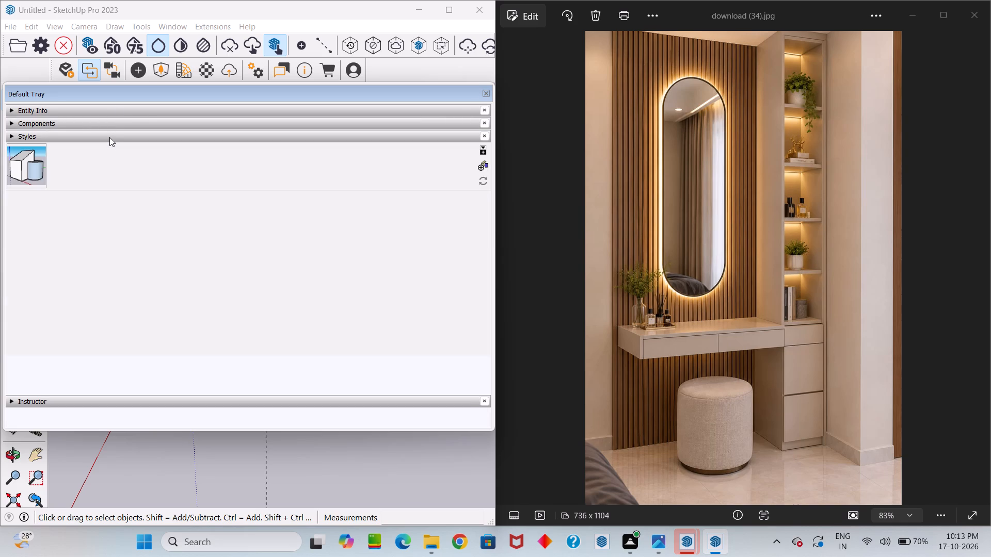
click(114, 123)
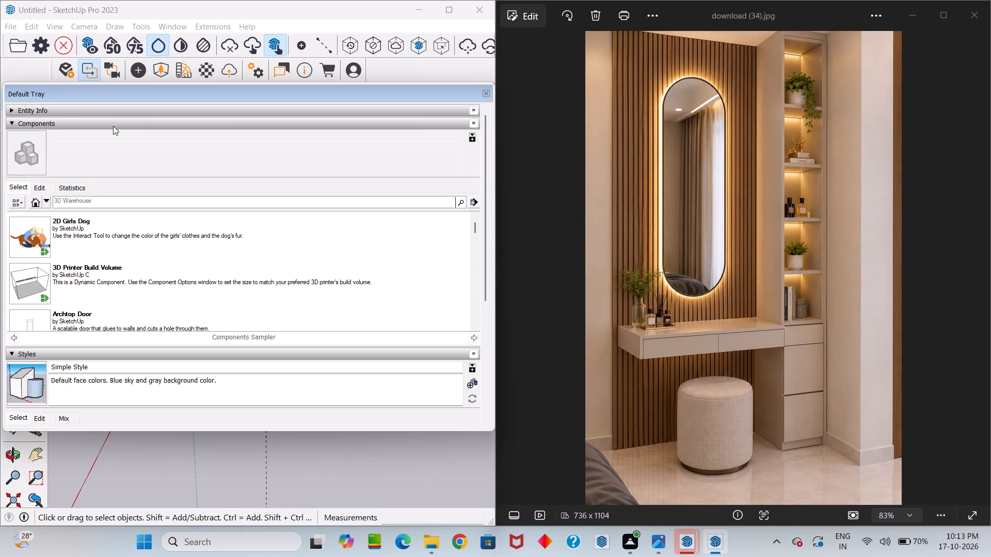
click(121, 109)
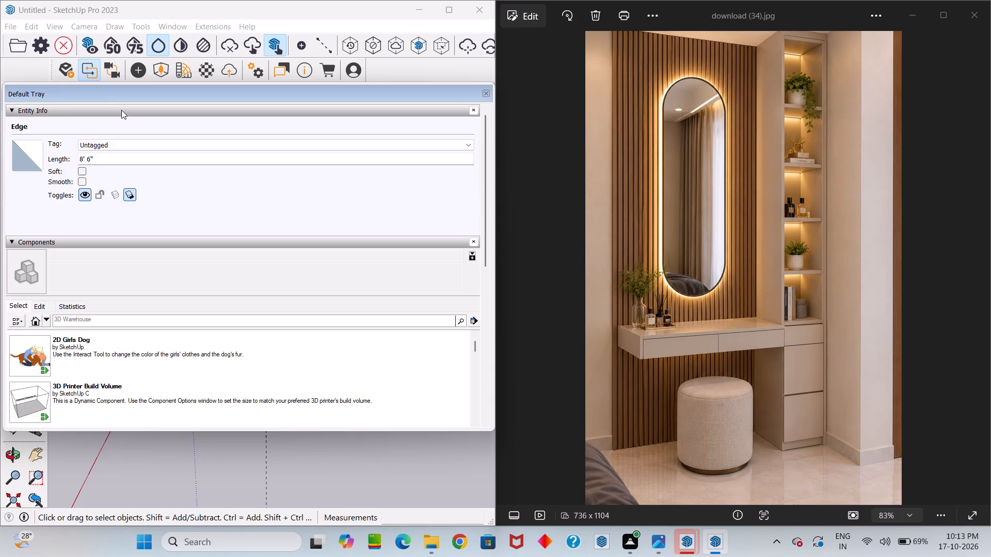
click(121, 110)
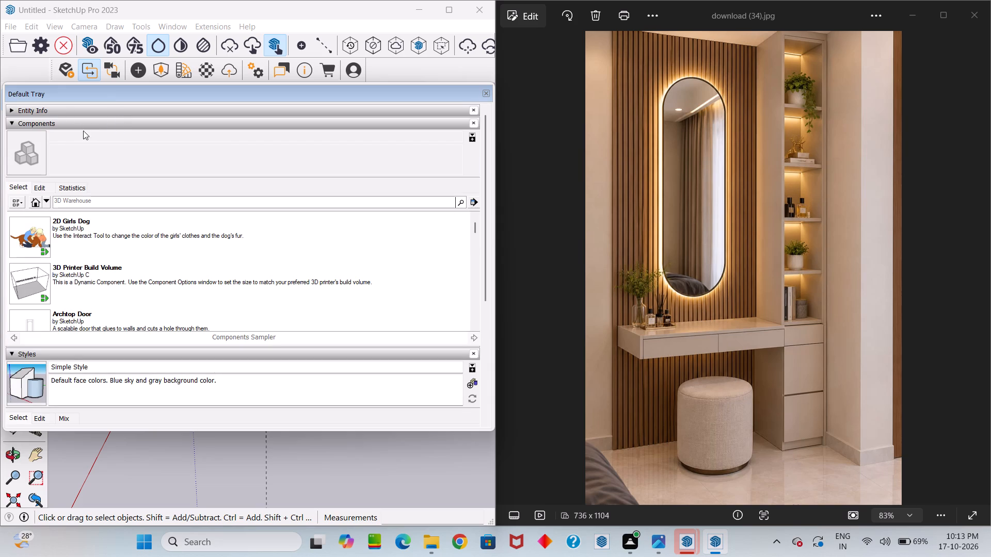
click(13, 121)
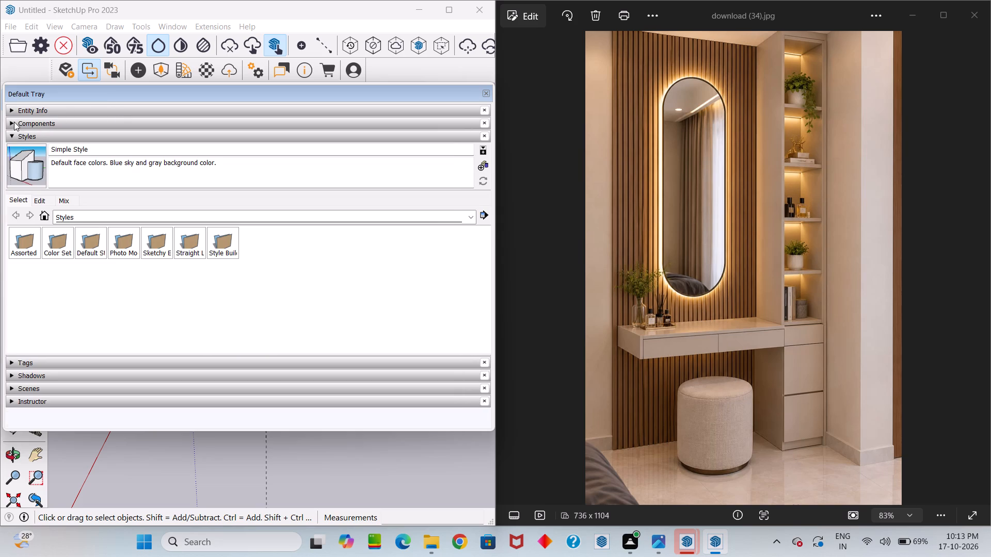
click(12, 133)
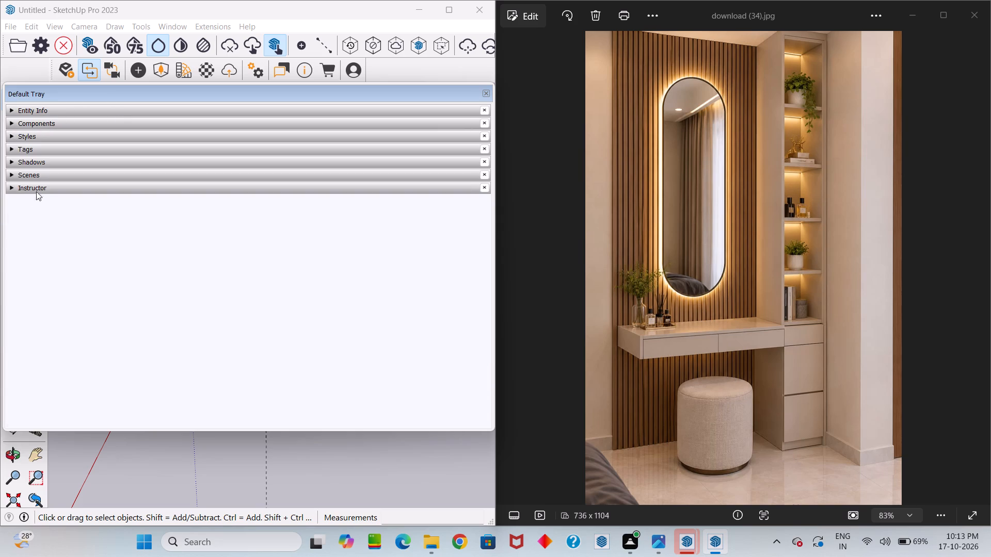
scroll(12, 185, down, 4)
scroll(34, 269, down, 9)
click(490, 94)
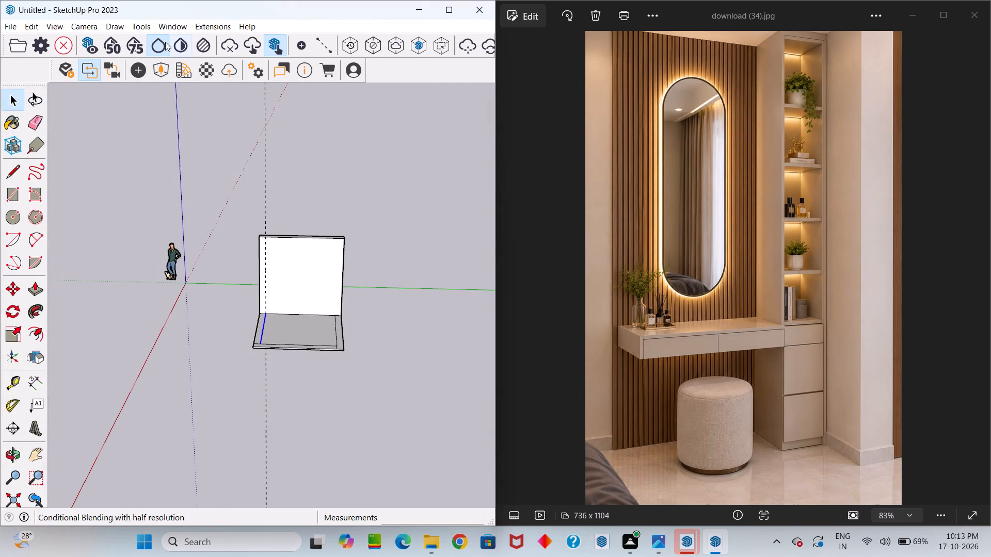
Restore the Materials section to the Default Tray and close the tray.
click(118, 24)
click(136, 20)
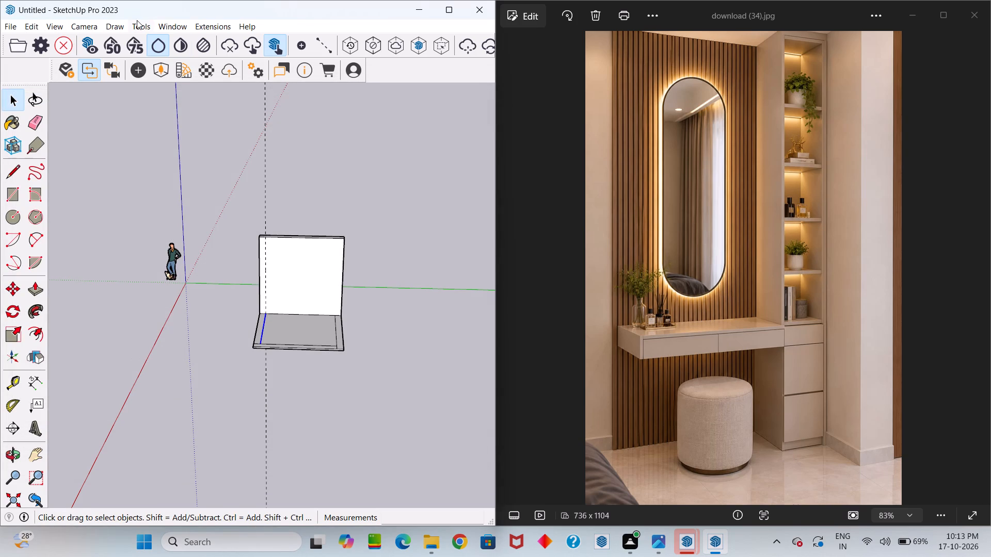
click(168, 26)
click(182, 38)
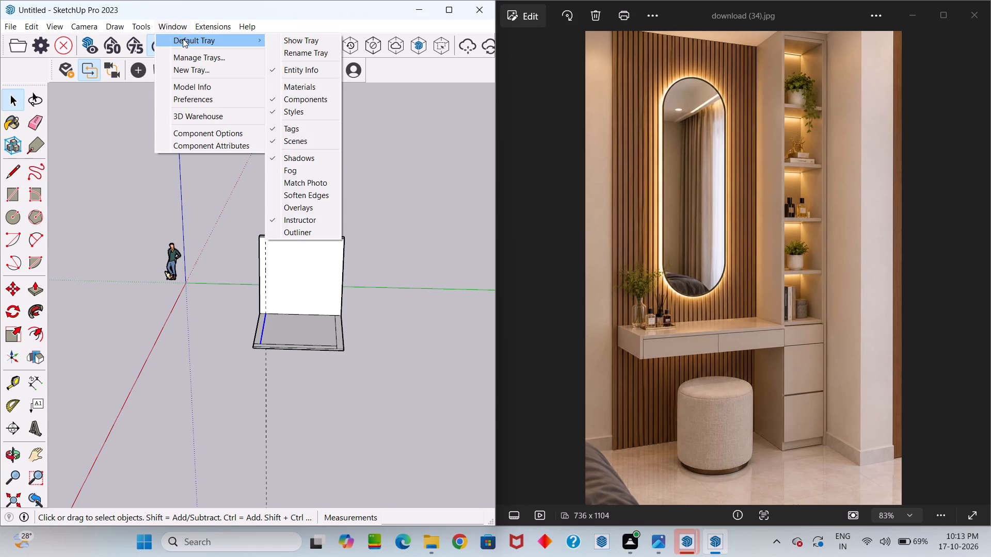
click(237, 41)
click(278, 84)
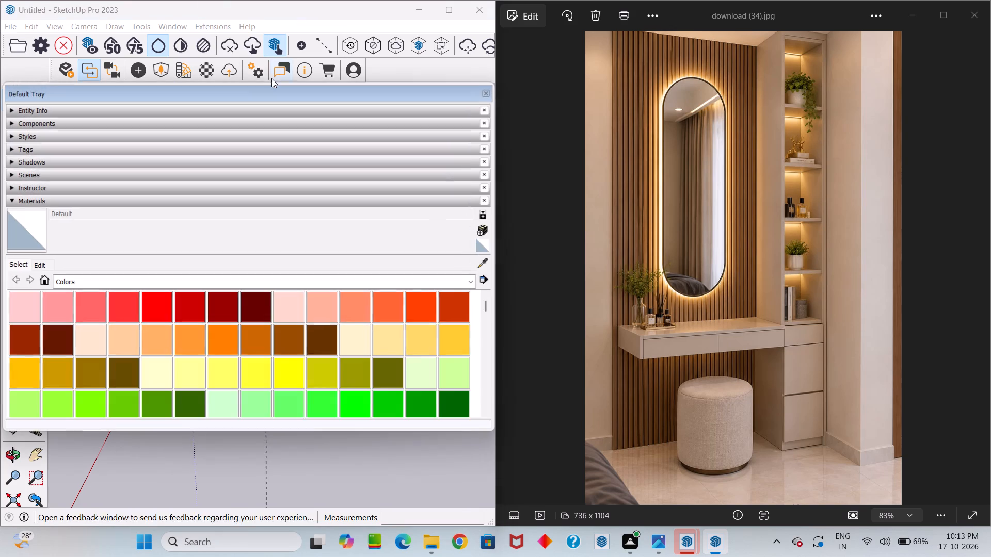
drag(409, 95, 406, 95)
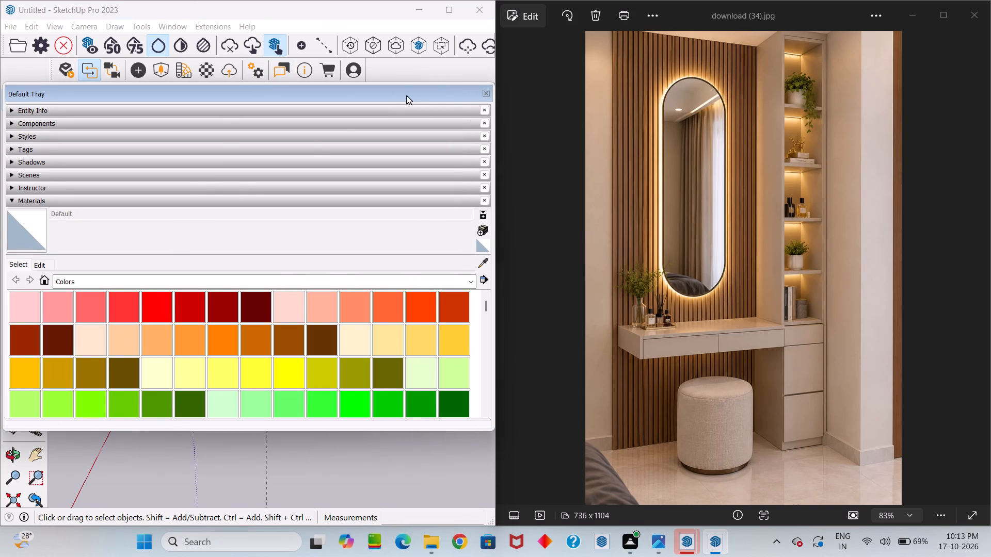
drag(406, 95, 268, 97)
scroll(416, 123, down, 1)
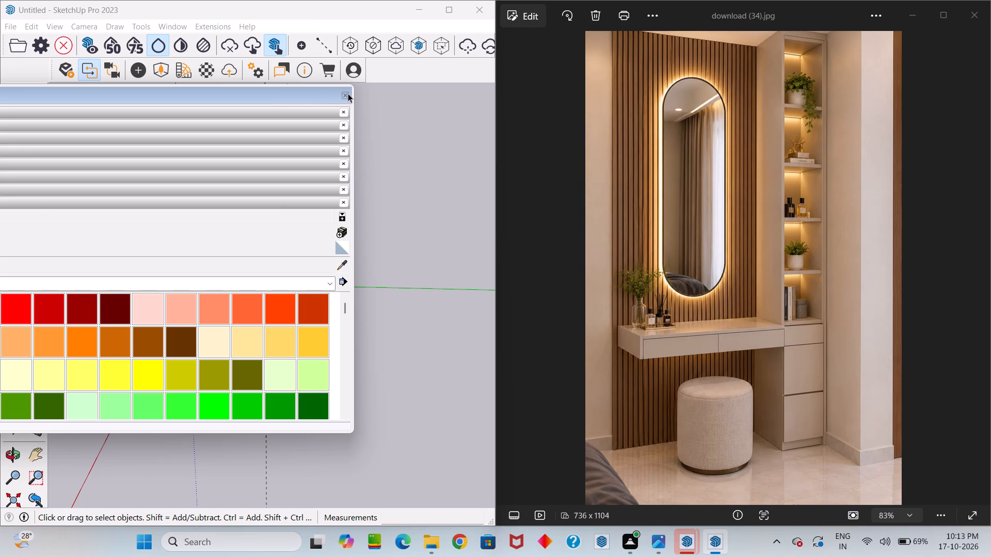
click(348, 93)
Draw a rectangular strip on the back wall between the vertical guide and its left-hand edge, over the full 9' 10" height.
scroll(318, 284, up, 4)
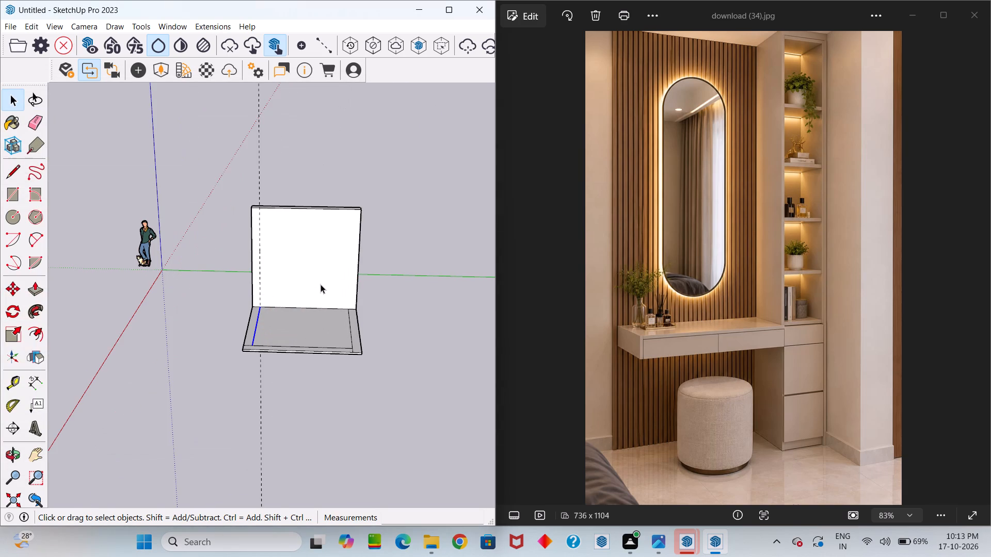
key(r)
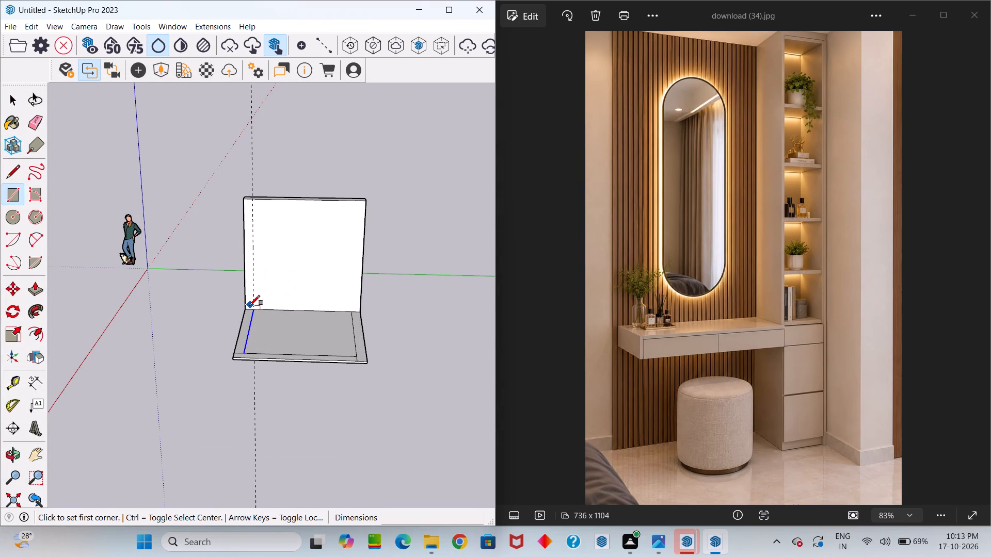
scroll(254, 306, up, 14)
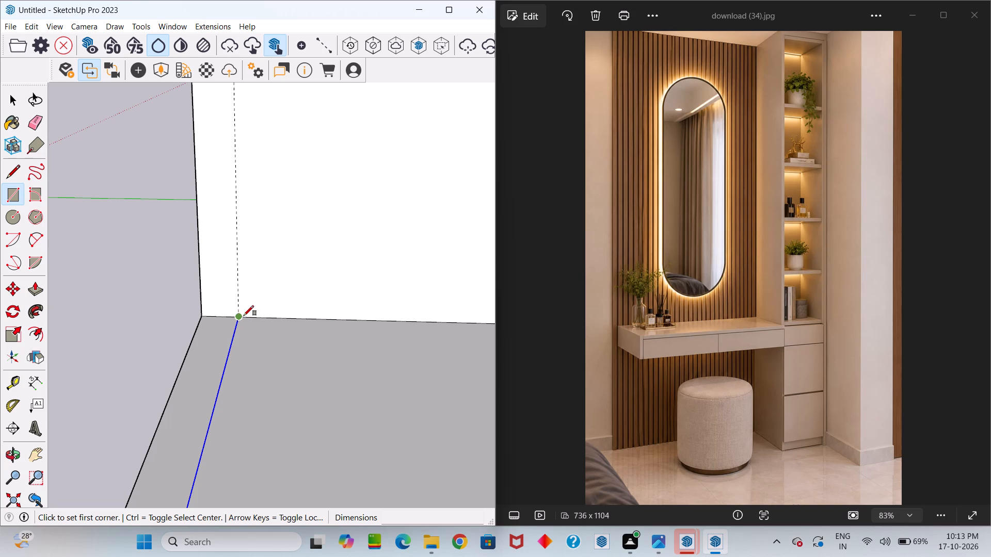
click(238, 313)
scroll(250, 294, down, 17)
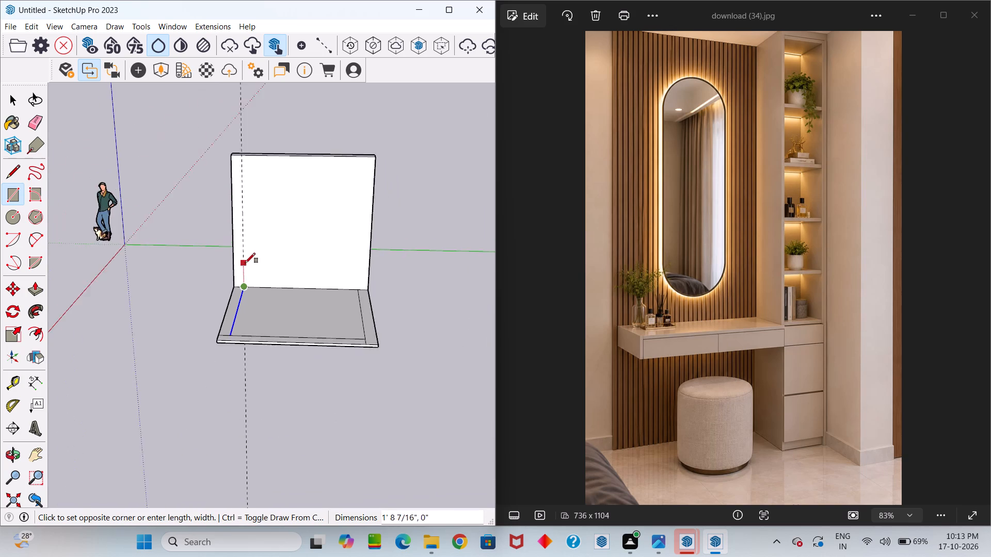
scroll(245, 263, down, 4)
scroll(237, 196, up, 17)
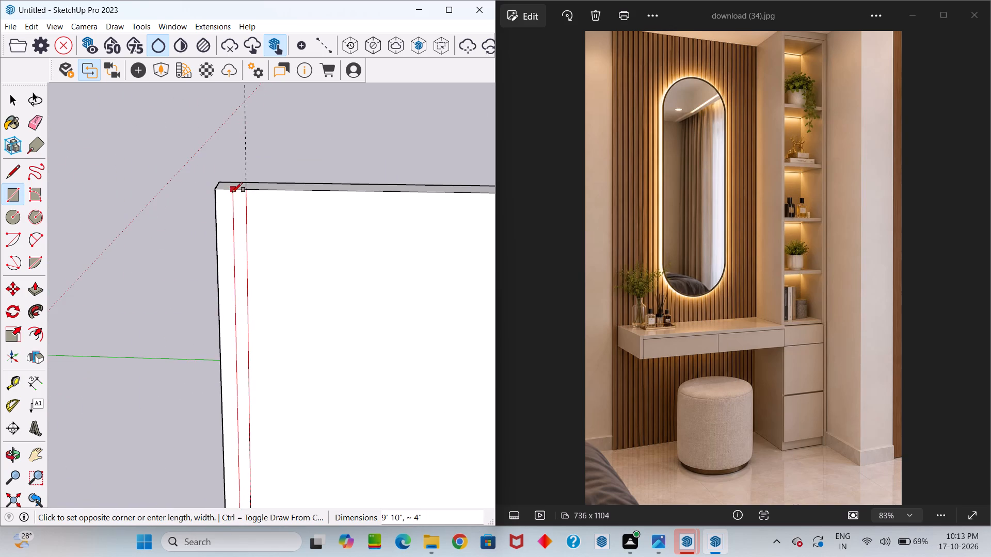
click(218, 191)
scroll(217, 215, down, 5)
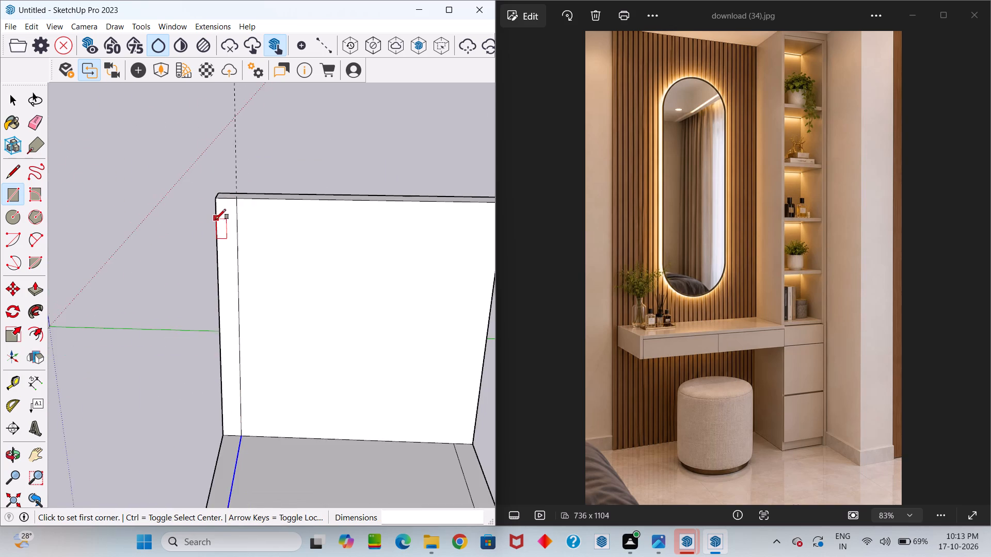
key(space)
Place a vertical guide on the back wall, 9 inches in from its right-hand edge.
scroll(214, 220, down, 12)
middle_drag(281, 341, 319, 425)
middle_click(320, 426)
scroll(298, 272, up, 5)
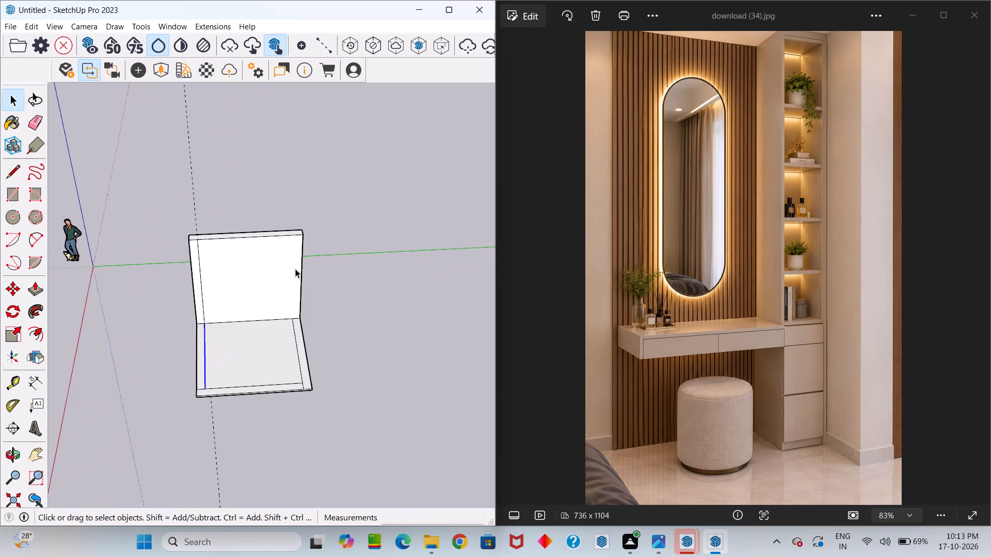
scroll(295, 269, up, 6)
middle_drag(290, 289, 275, 248)
key(t)
scroll(277, 248, up, 1)
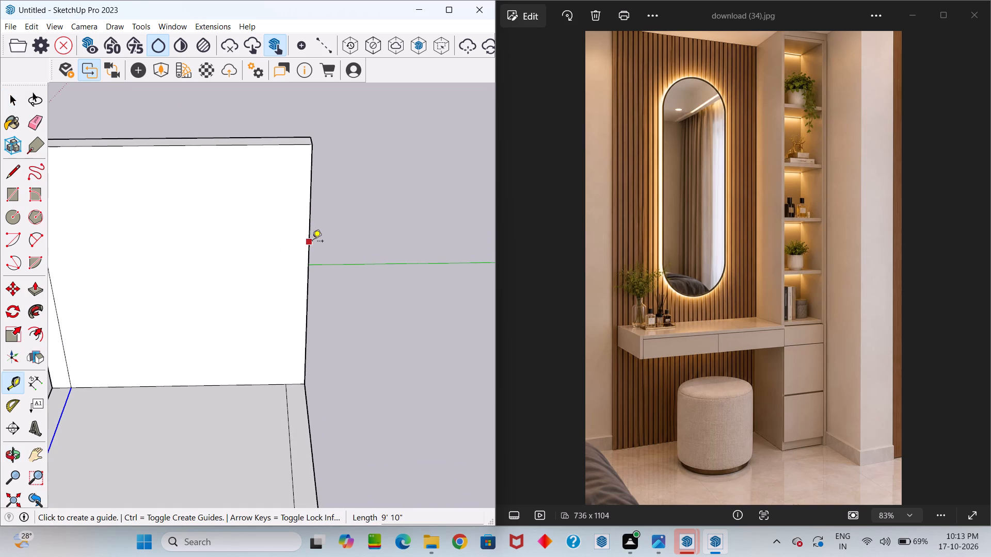
drag(309, 239, 304, 239)
click(281, 243)
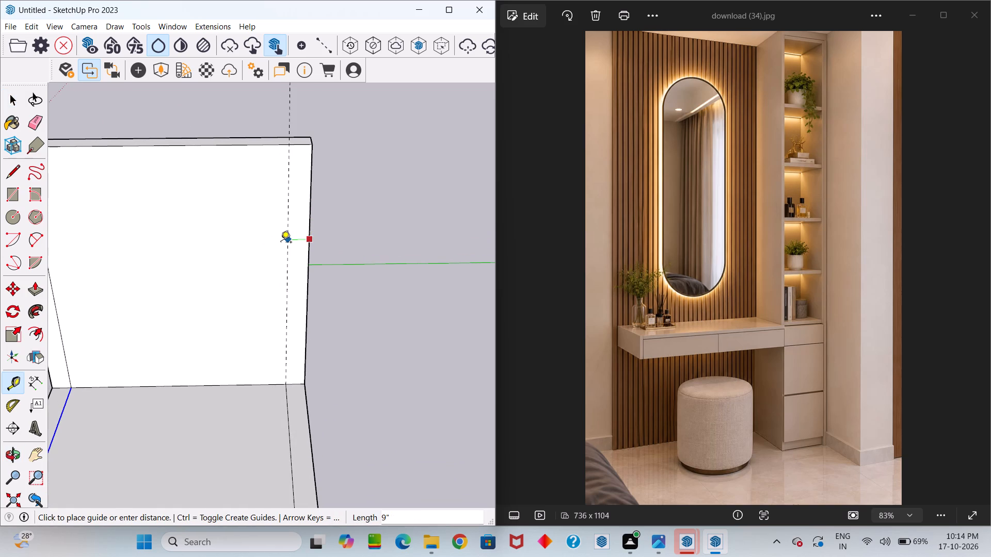
Draw a 9" by 9' 10" rectangular strip on the back wall between the new guide and its right-hand edge.
key(r)
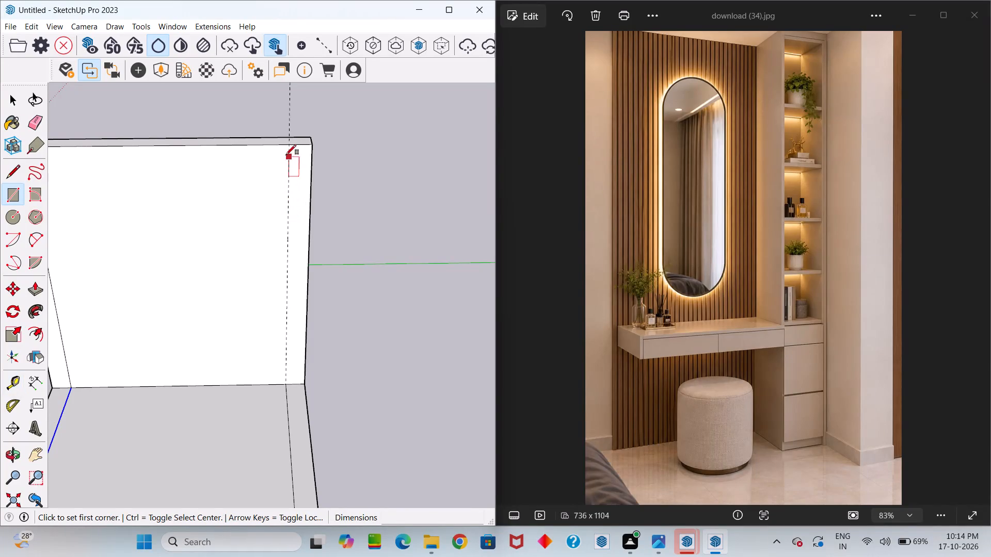
scroll(293, 155, up, 11)
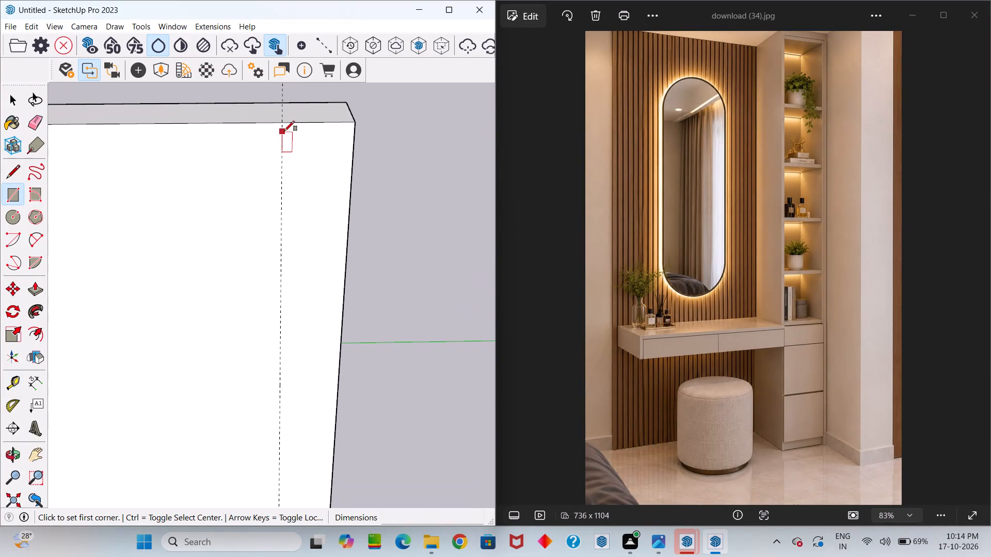
scroll(286, 127, down, 1)
middle_drag(283, 129, 239, 138)
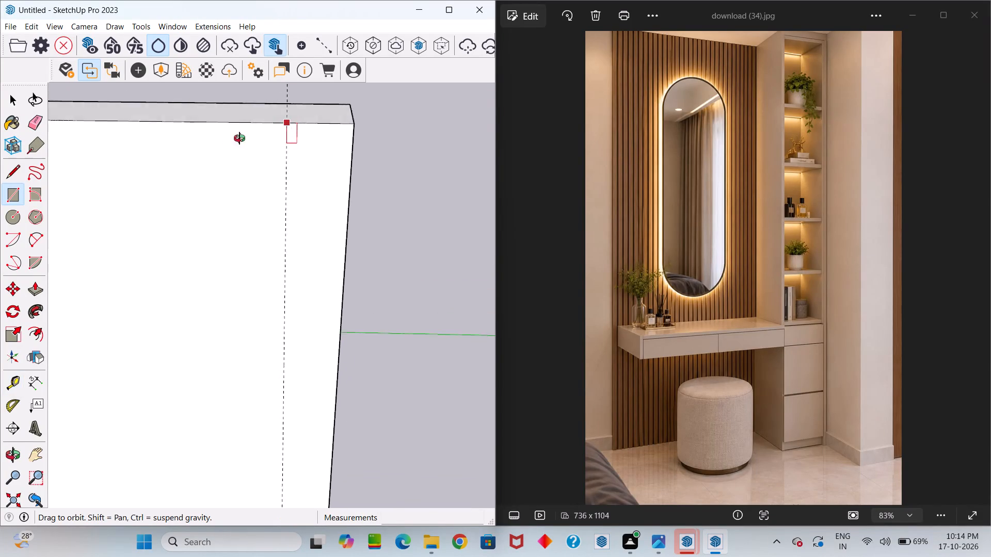
middle_drag(239, 138, 68, 156)
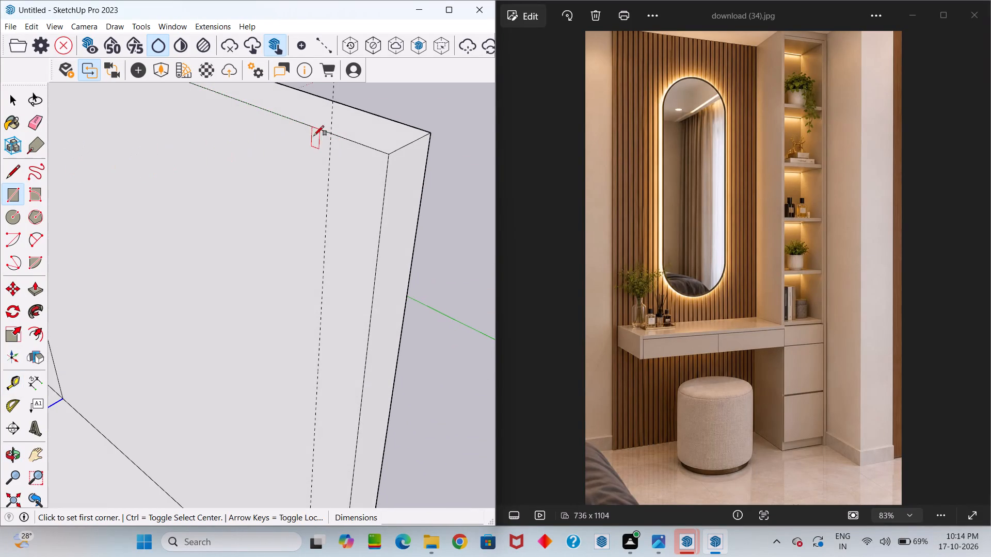
click(331, 134)
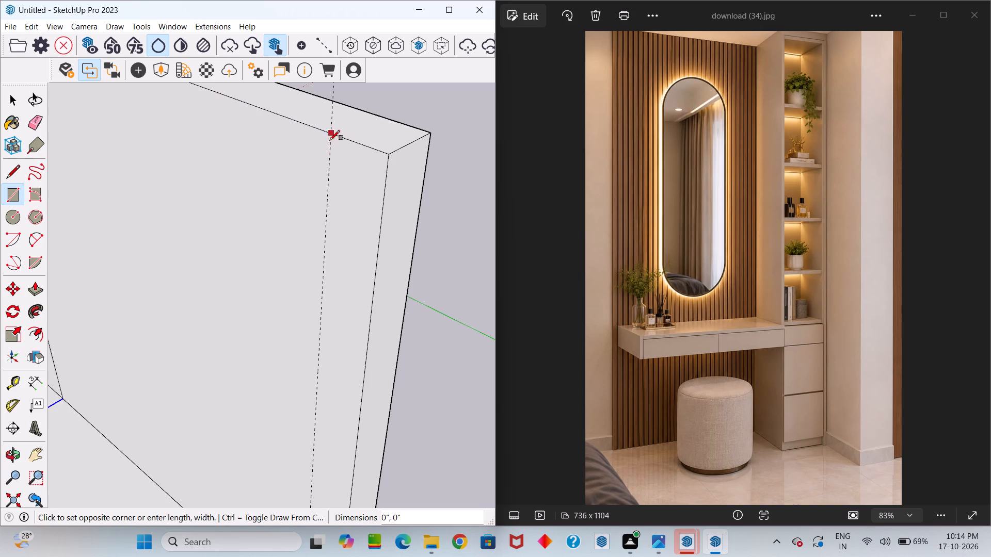
scroll(346, 208, down, 19)
scroll(338, 333, up, 12)
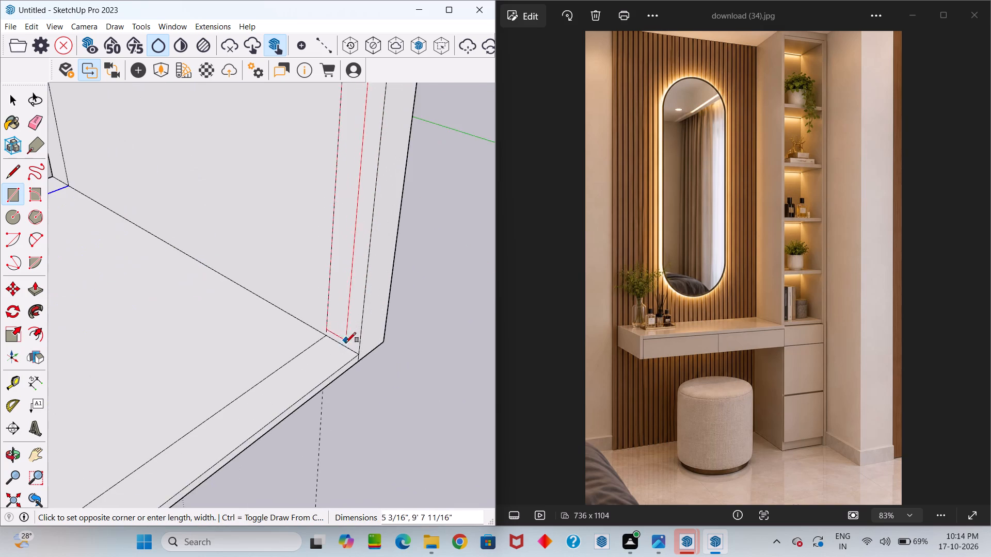
scroll(346, 342, up, 5)
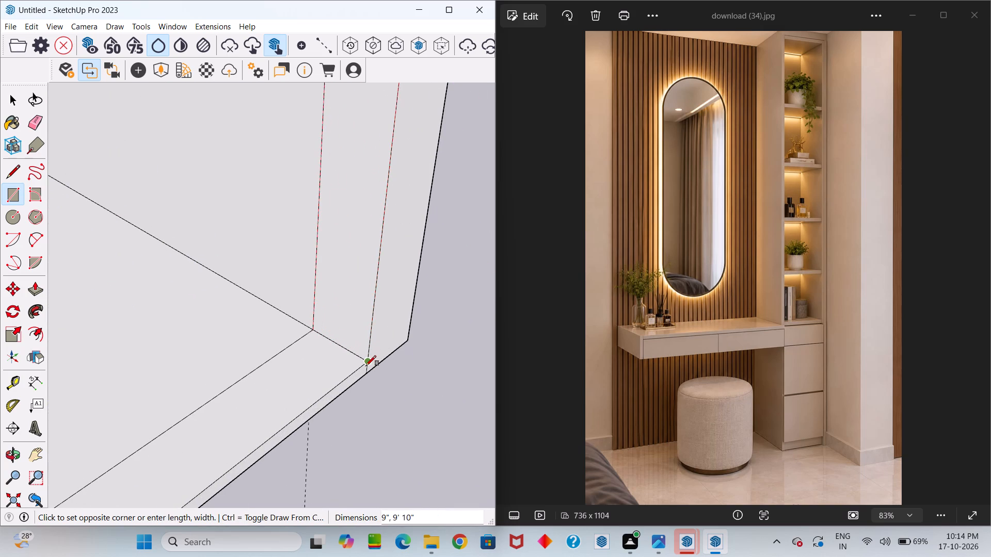
click(365, 363)
key(space)
Delete all the guides from the model.
scroll(331, 313, down, 15)
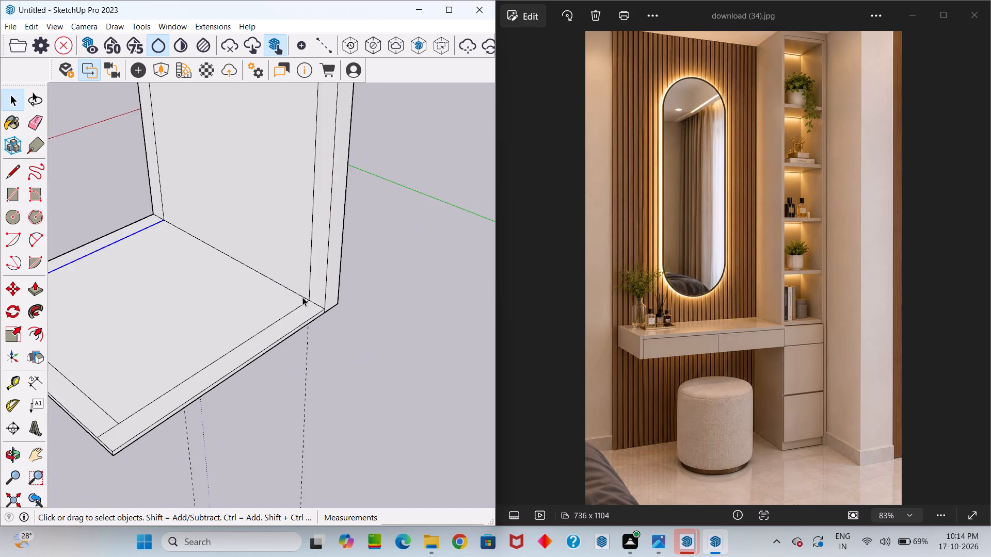
middle_drag(326, 305, 502, 327)
click(455, 316)
scroll(454, 316, down, 16)
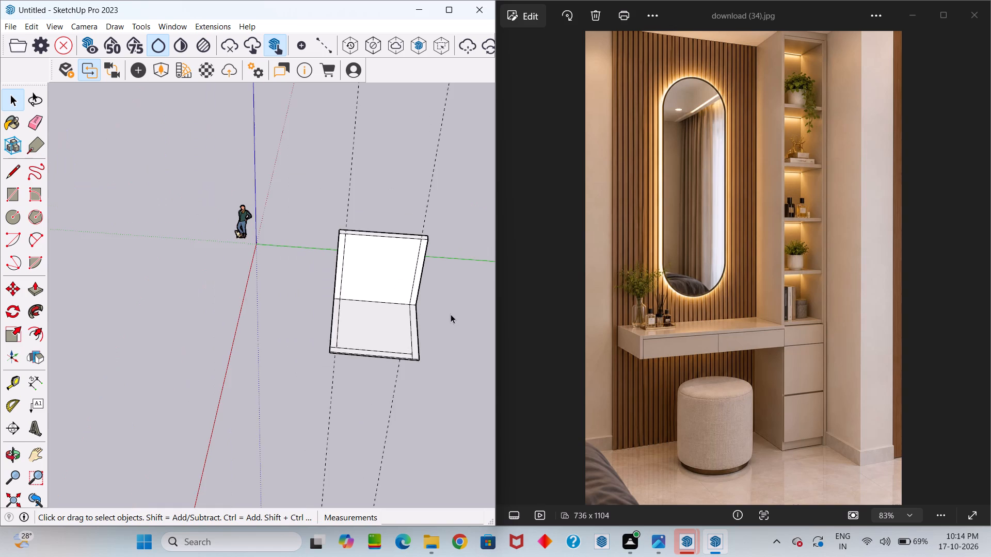
middle_drag(437, 281, 386, 152)
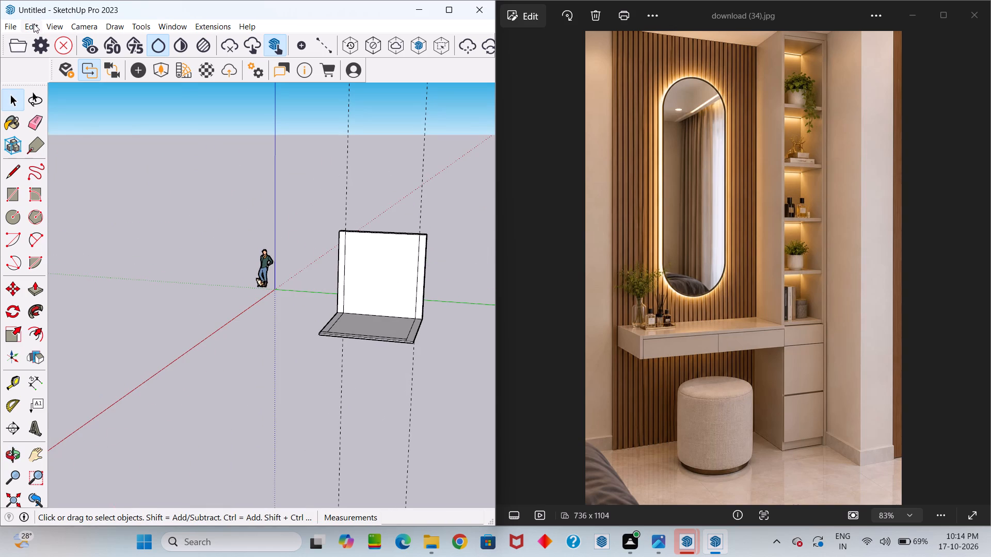
click(33, 23)
click(74, 127)
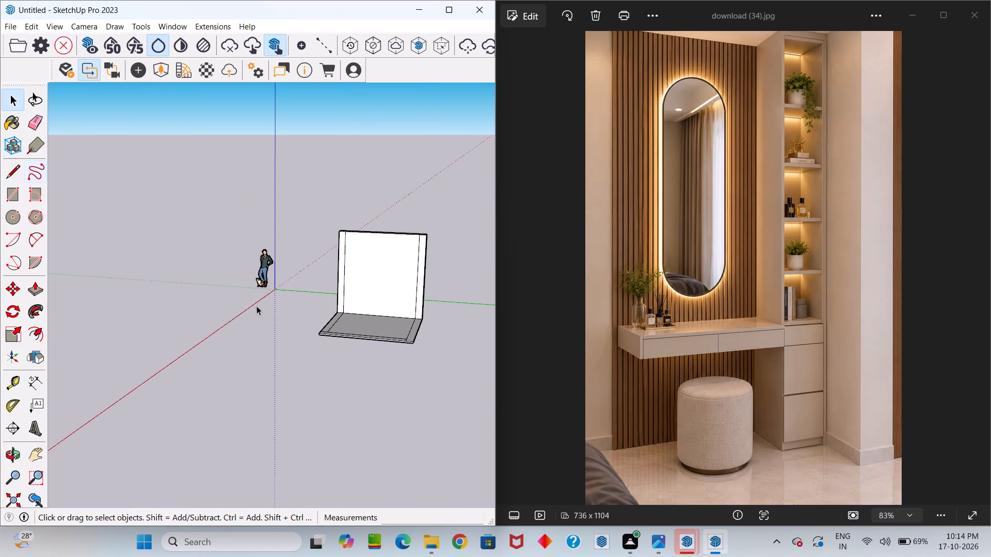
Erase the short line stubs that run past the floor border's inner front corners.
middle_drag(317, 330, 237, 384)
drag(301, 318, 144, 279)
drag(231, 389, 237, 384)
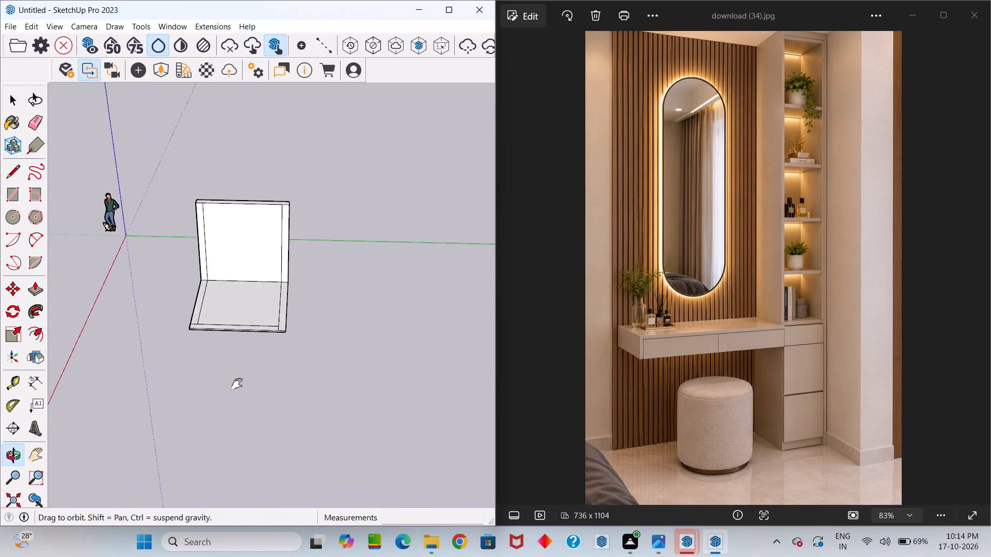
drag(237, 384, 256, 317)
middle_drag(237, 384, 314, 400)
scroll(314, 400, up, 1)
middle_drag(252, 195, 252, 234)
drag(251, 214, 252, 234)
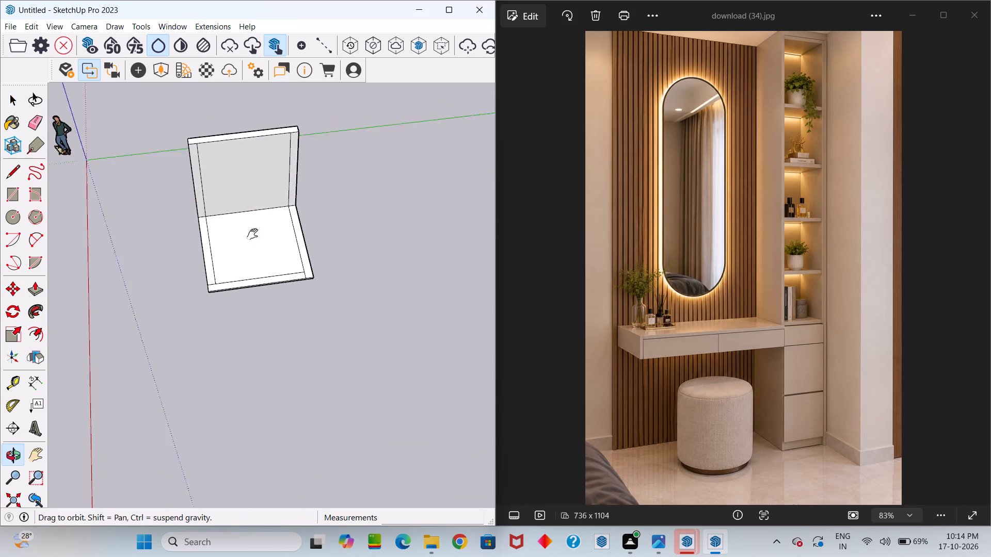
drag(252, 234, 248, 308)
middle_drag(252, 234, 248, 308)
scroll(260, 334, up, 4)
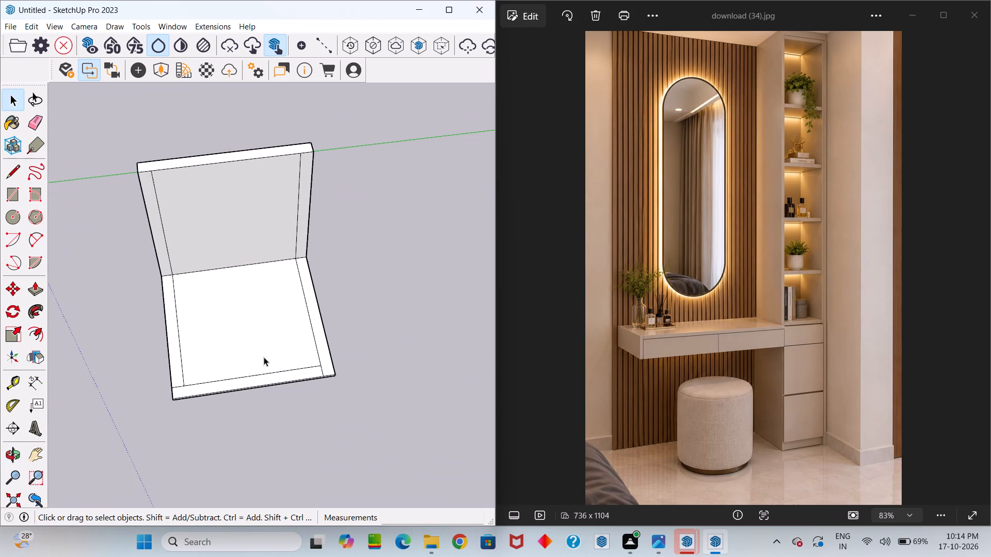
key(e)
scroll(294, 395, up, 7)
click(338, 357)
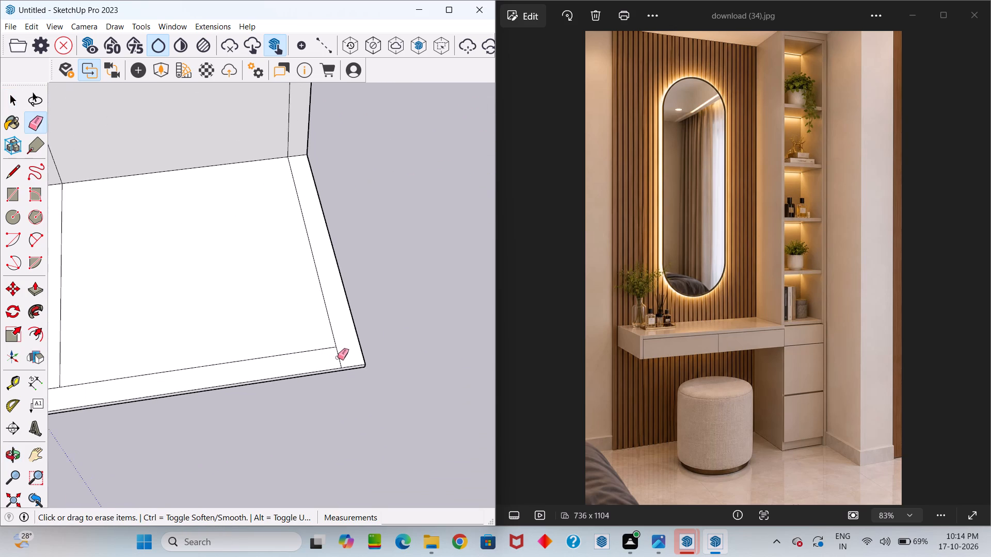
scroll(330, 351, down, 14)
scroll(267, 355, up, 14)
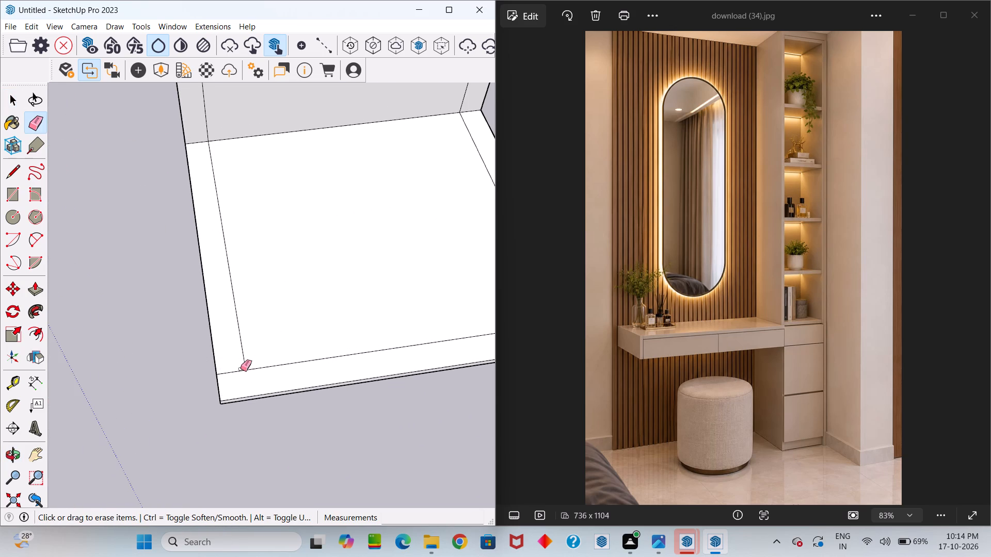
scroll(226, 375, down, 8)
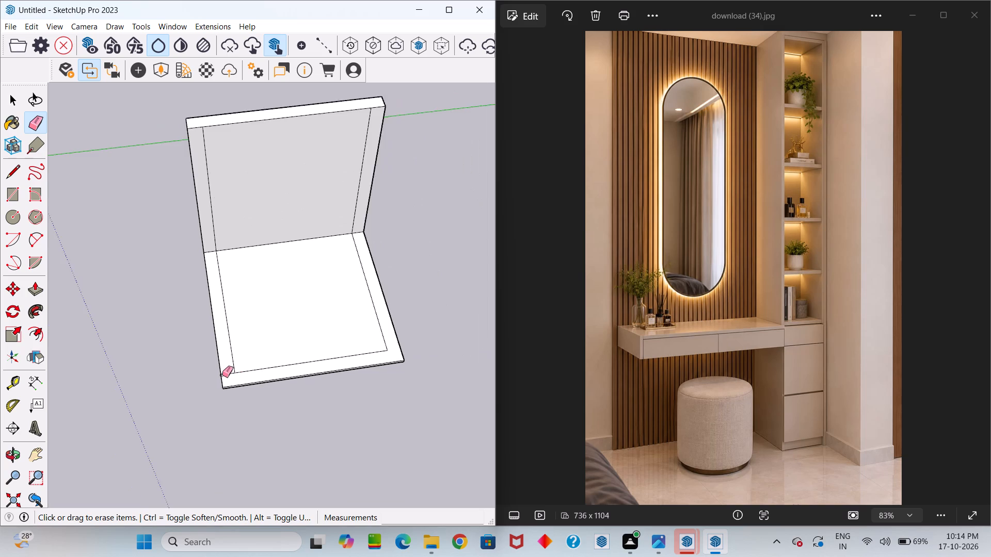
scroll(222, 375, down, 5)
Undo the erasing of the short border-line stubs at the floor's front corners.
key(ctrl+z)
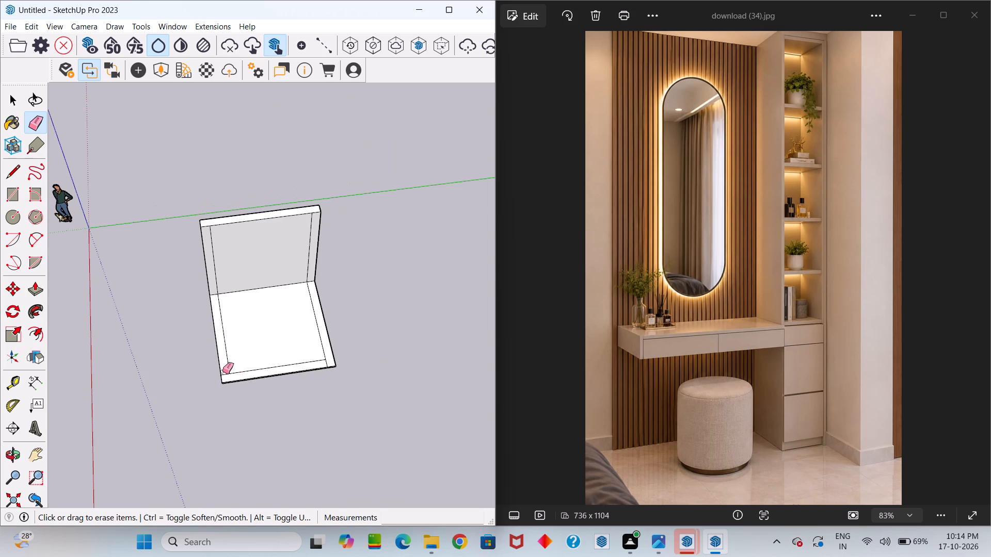
Draw a 9-inch line from the floor border's inner front-right corner to the floor's right-hand edge.
scroll(278, 374, up, 4)
scroll(340, 361, up, 4)
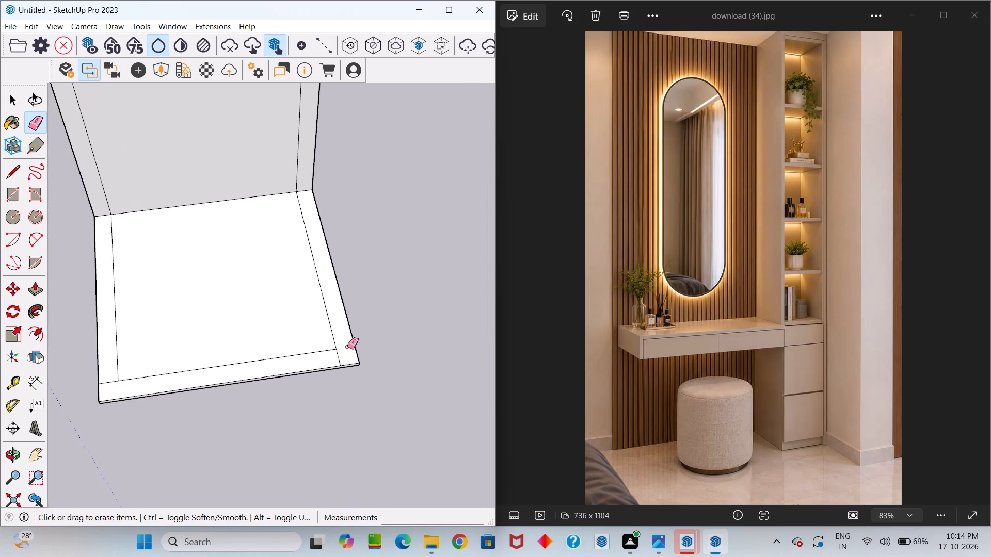
scroll(347, 347, up, 4)
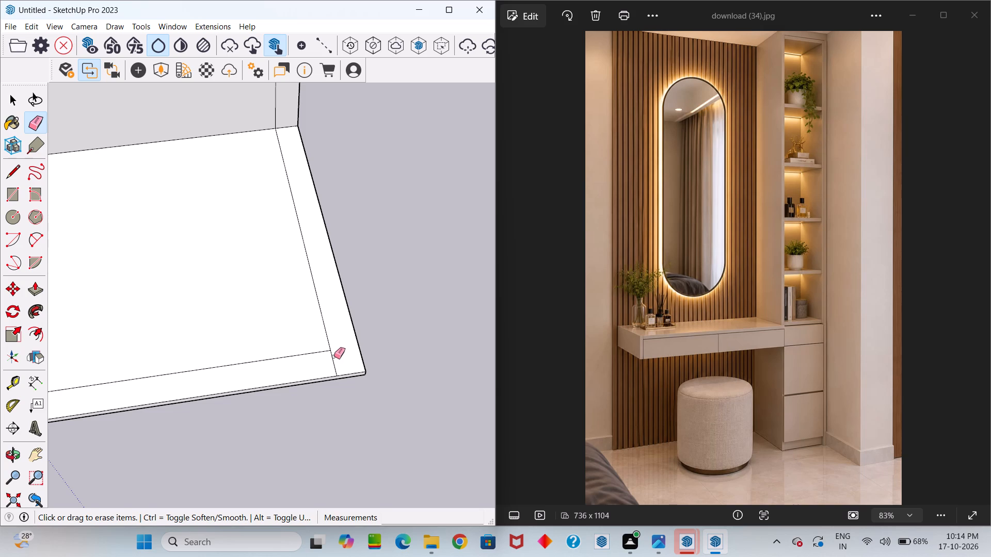
scroll(334, 356, down, 9)
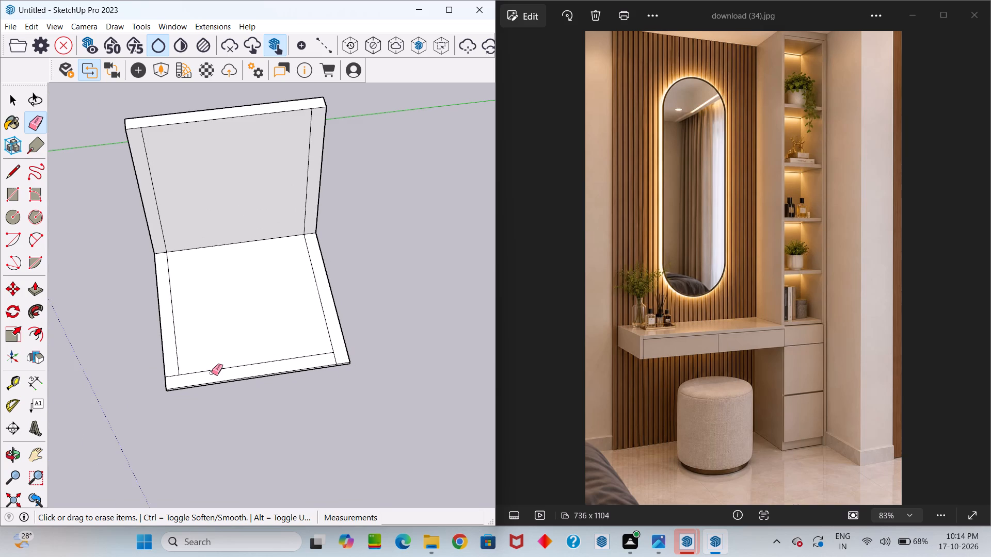
key(l)
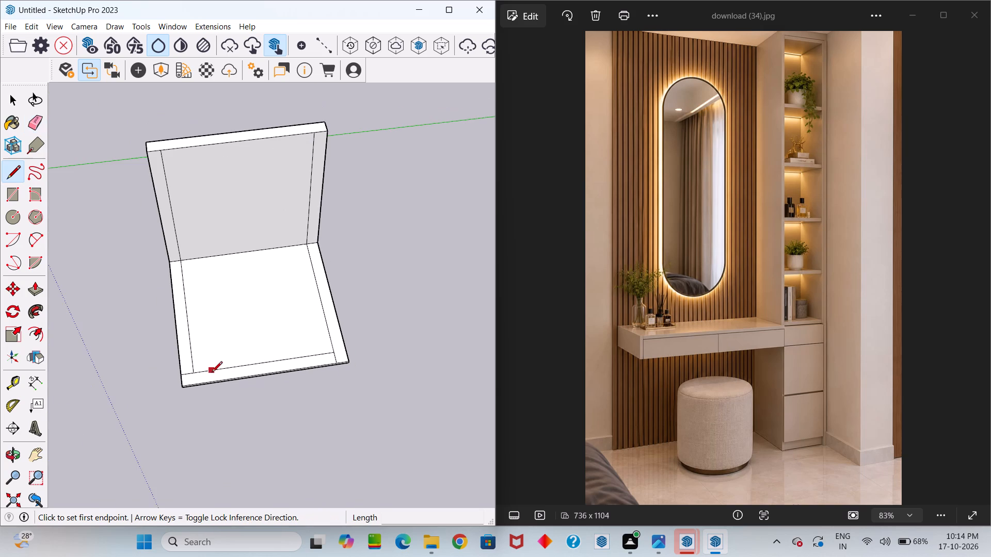
click(335, 351)
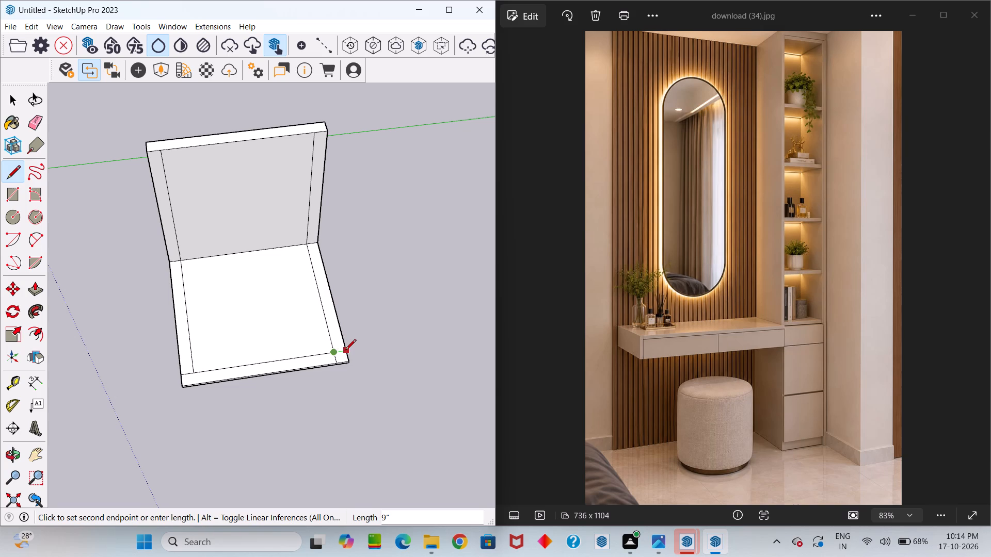
scroll(349, 351, up, 12)
click(343, 349)
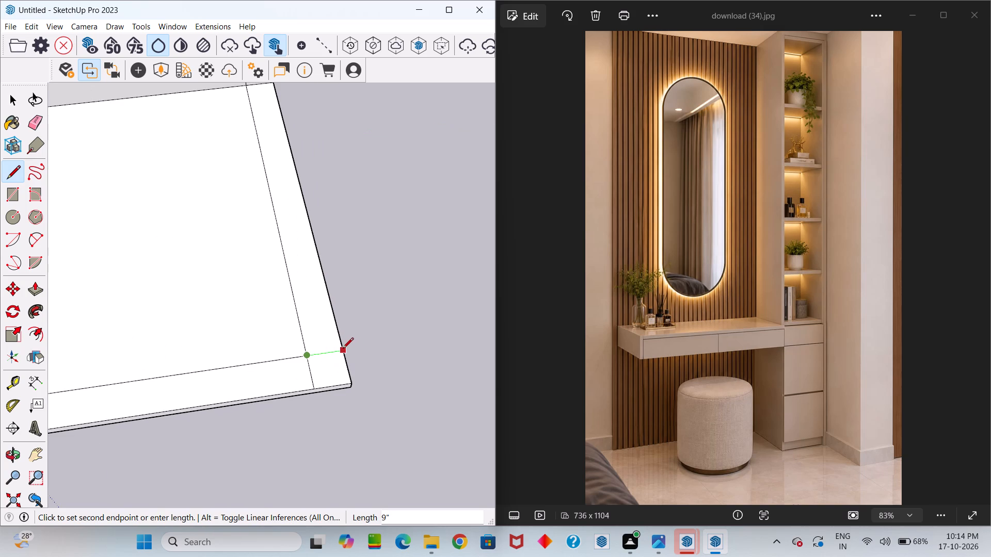
scroll(356, 334, down, 14)
key(space)
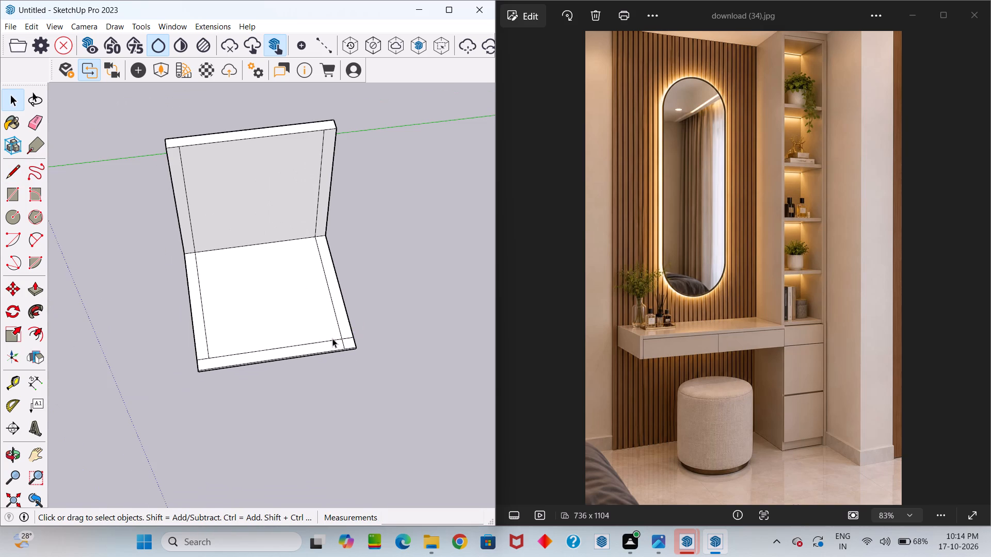
Draw a 9-inch line from the floor border's inner front-left corner to the floor's front edge.
key(l)
scroll(216, 354, up, 9)
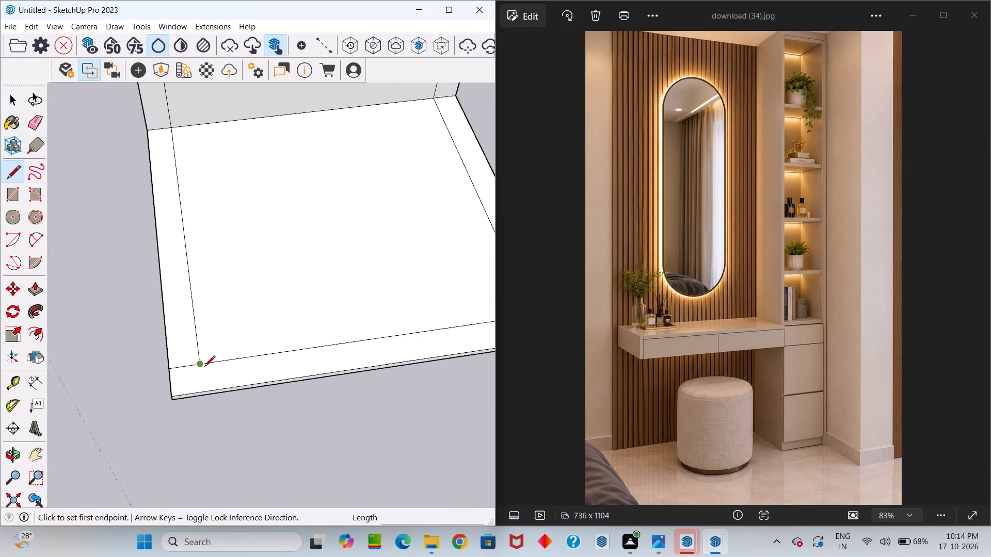
click(199, 364)
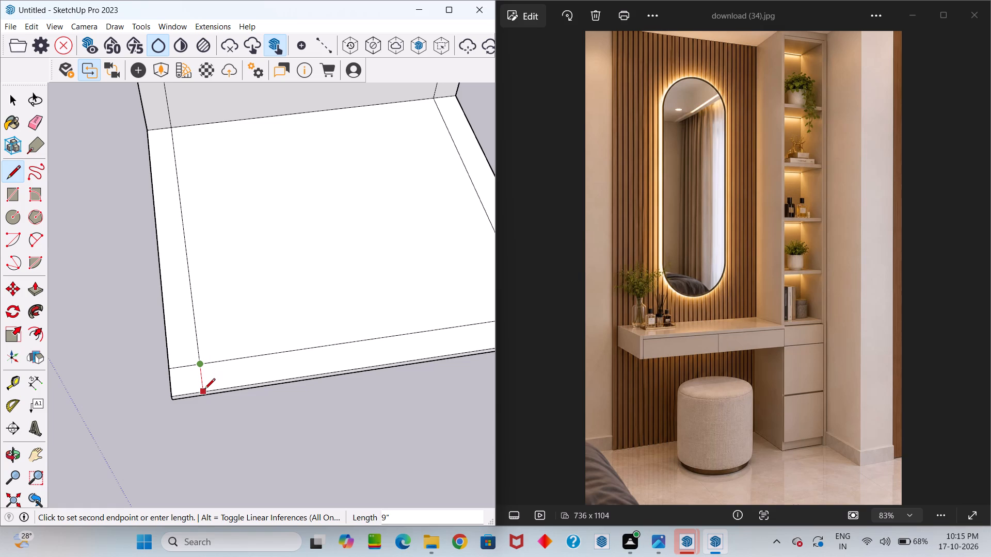
click(204, 390)
key(space)
scroll(205, 390, down, 8)
click(198, 354)
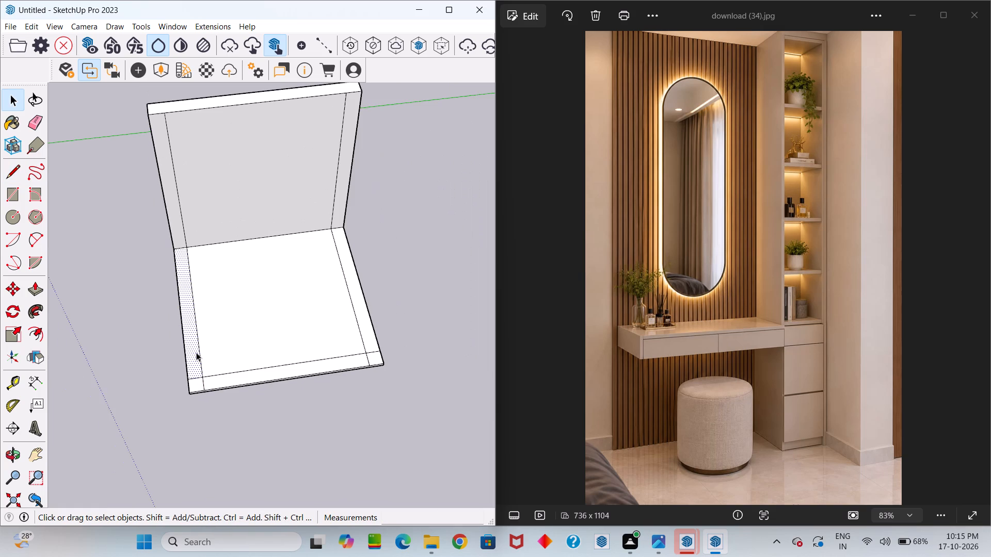
click(232, 381)
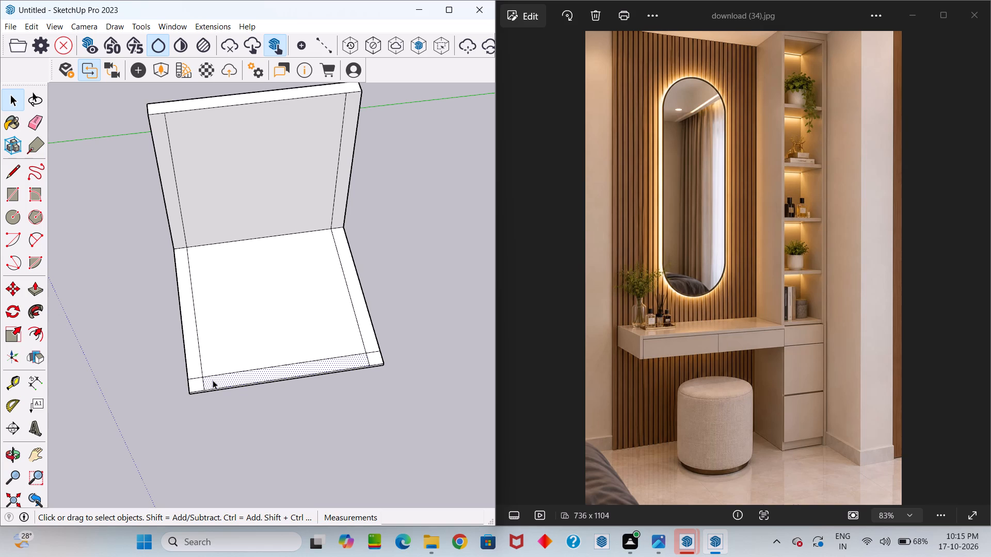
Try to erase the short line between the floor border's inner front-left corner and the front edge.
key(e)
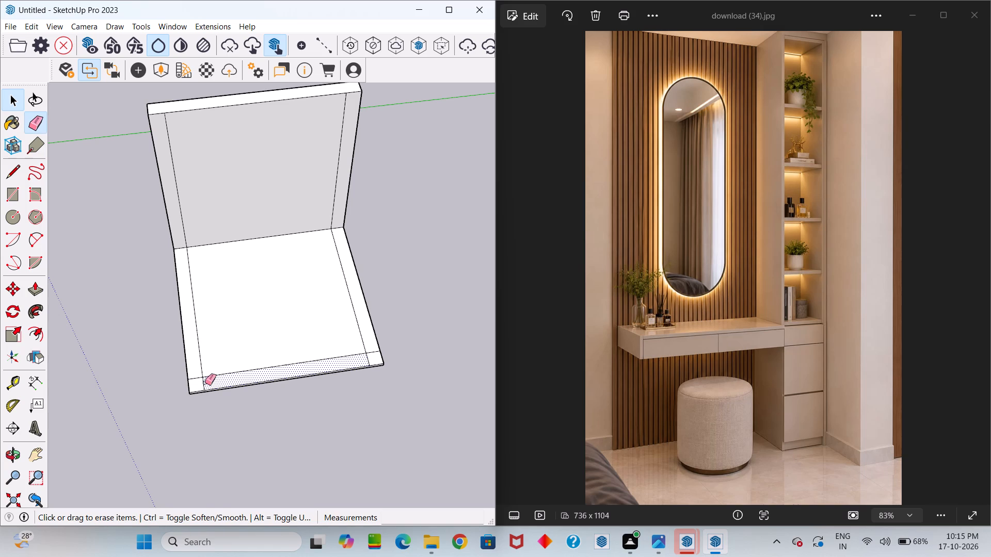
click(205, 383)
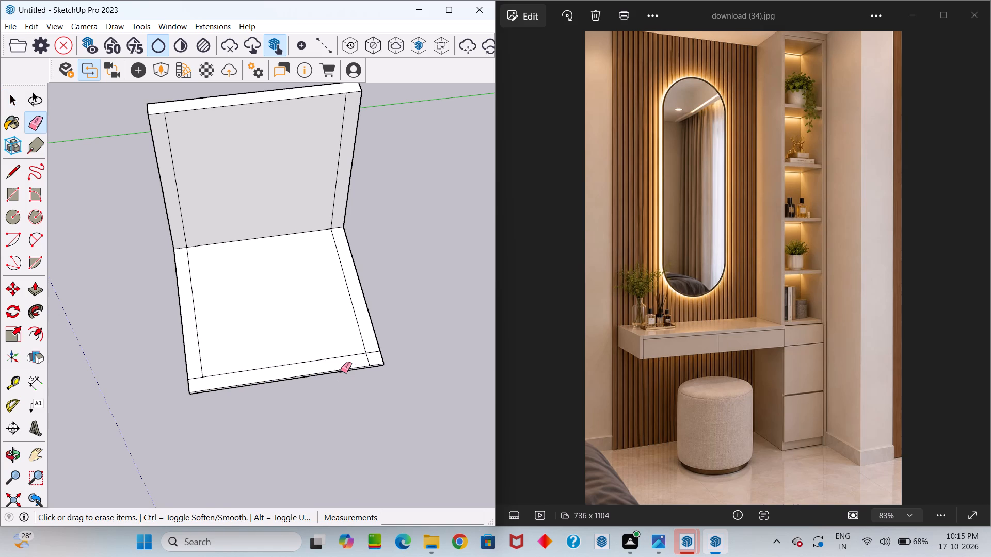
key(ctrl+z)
Erase the short line stubs at both front corners so the floor border forms one continuous U-shaped face.
scroll(239, 379, up, 5)
scroll(185, 370, up, 1)
middle_drag(182, 372, 123, 429)
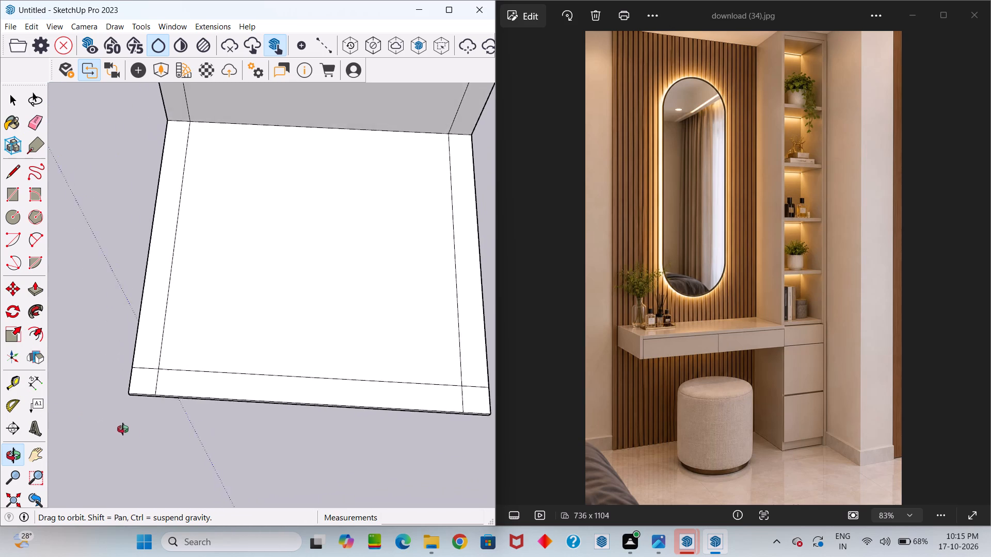
middle_drag(123, 429, 161, 445)
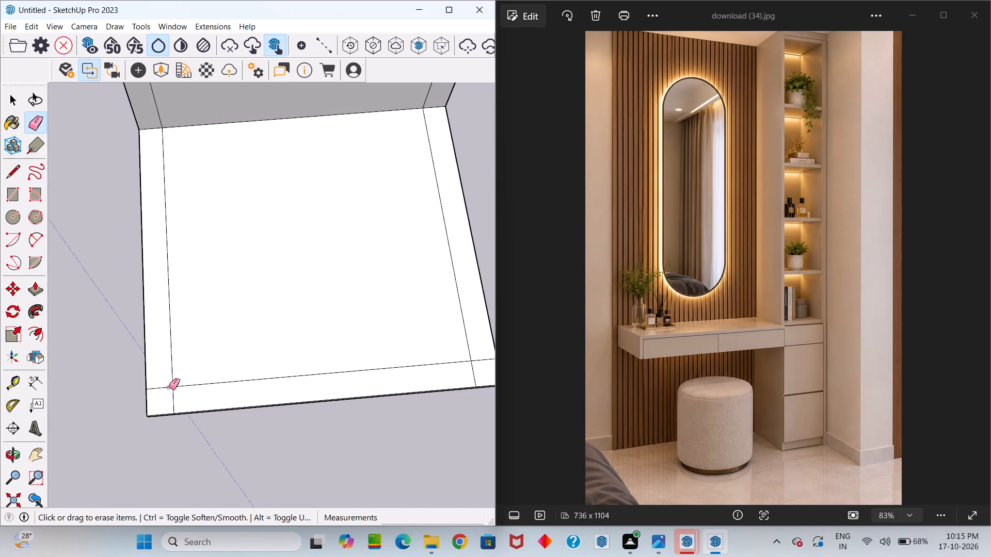
drag(165, 387, 171, 392)
drag(171, 392, 175, 395)
scroll(168, 396, down, 14)
scroll(235, 405, up, 6)
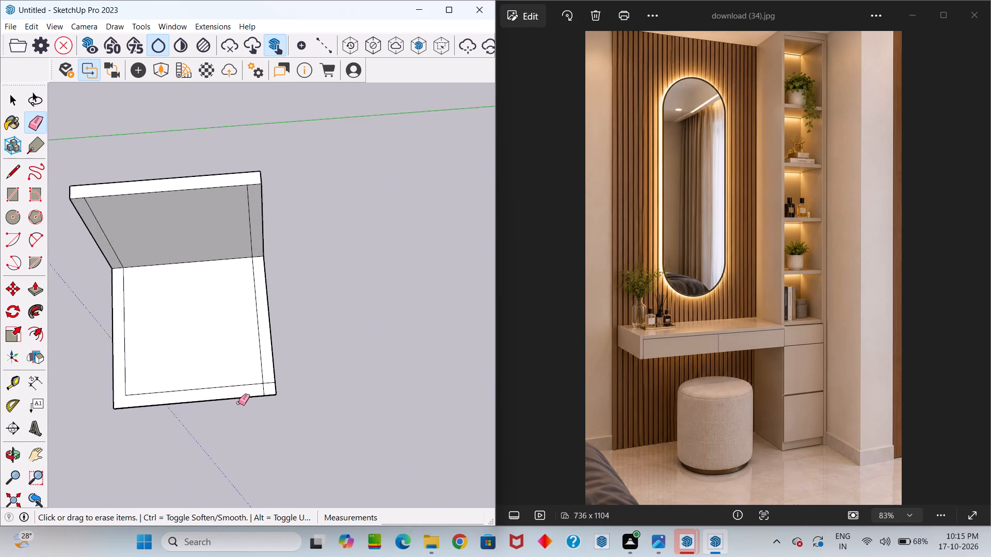
scroll(238, 403, up, 5)
scroll(271, 376, up, 5)
drag(280, 376, 258, 398)
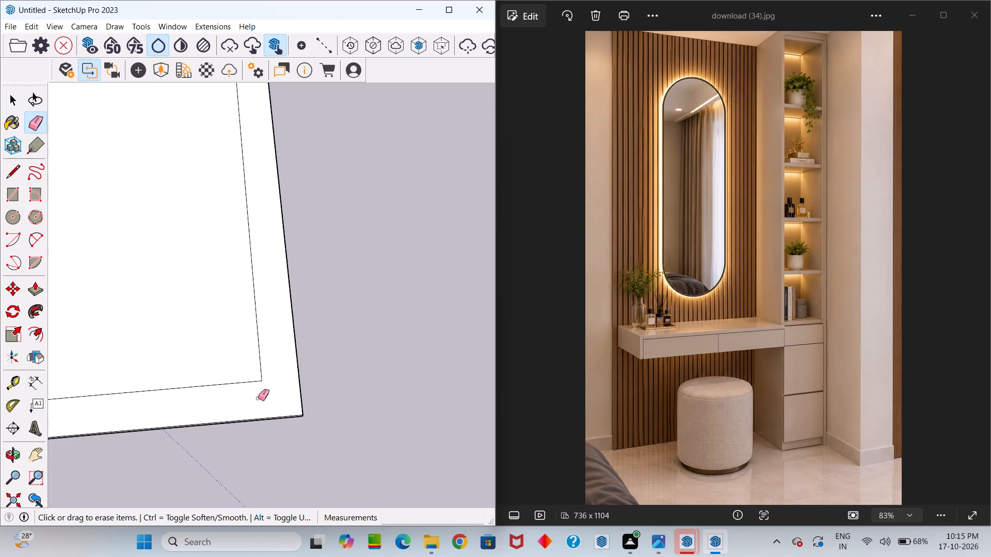
scroll(274, 384, down, 8)
key(space)
scroll(285, 364, down, 8)
scroll(276, 351, up, 4)
click(279, 337)
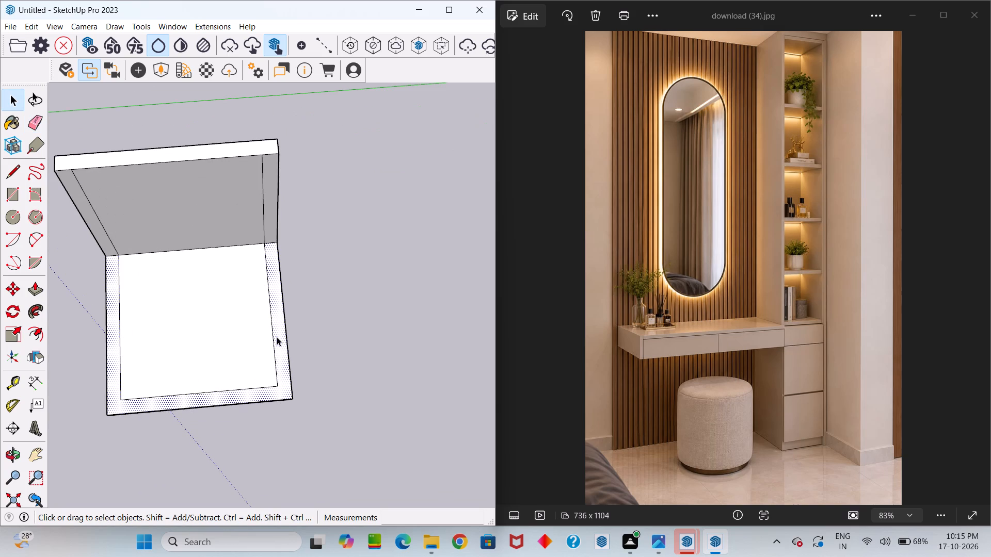
Place a vertical guide on the wall, 6 inches inward from the left border line.
middle_drag(277, 337, 267, 252)
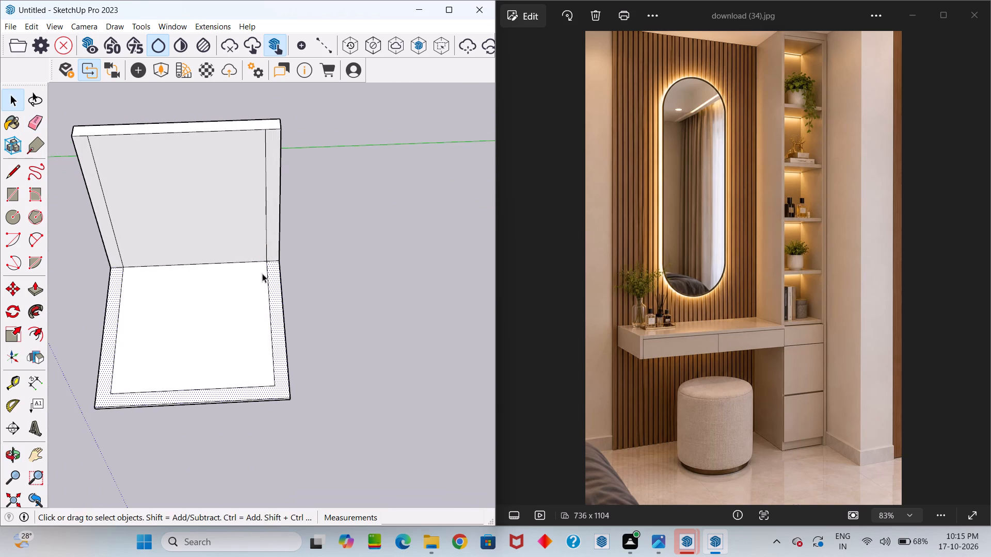
middle_drag(229, 280, 299, 195)
drag(239, 277, 332, 250)
scroll(344, 304, down, 1)
scroll(299, 196, up, 2)
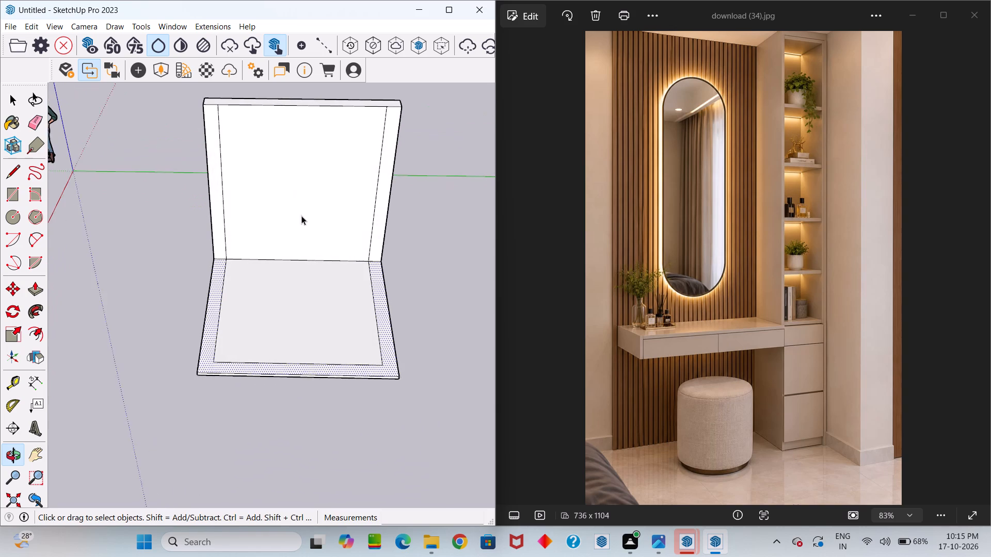
key(space)
middle_drag(226, 168, 220, 135)
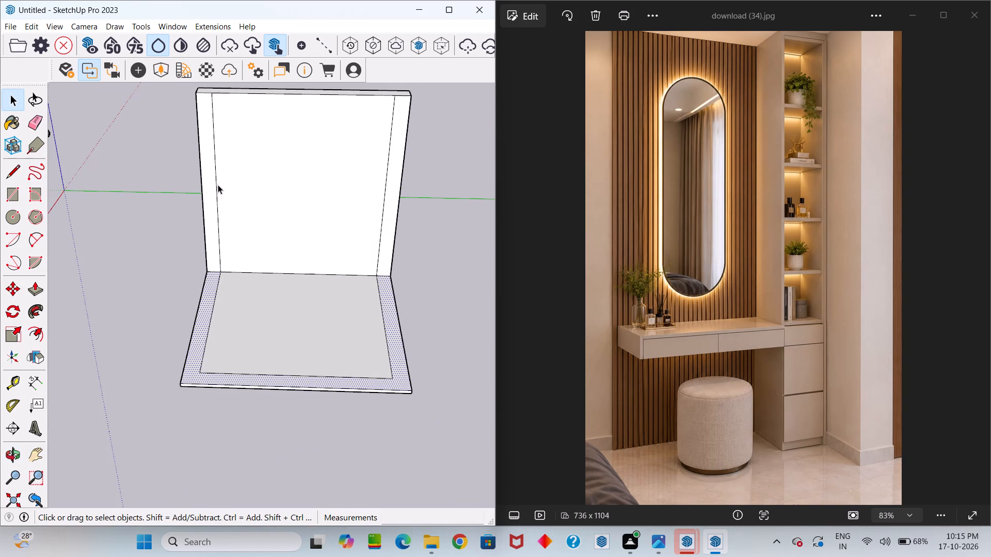
key(t)
click(215, 183)
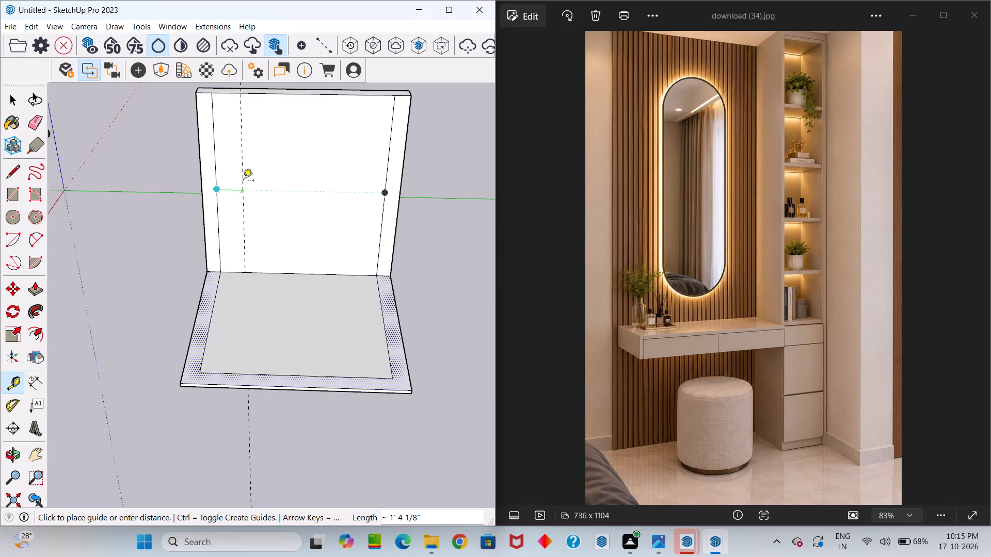
key(6)
key(Return)
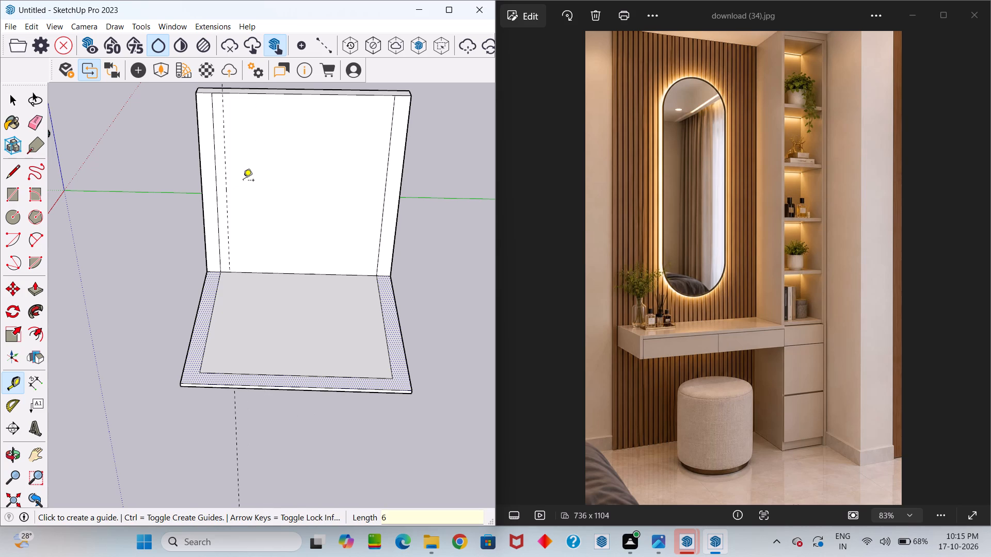
key(space)
Draw an 8' by 9' 10" rectangle on the wall from the guide's top to the base of the right border line.
scroll(244, 189, down, 2)
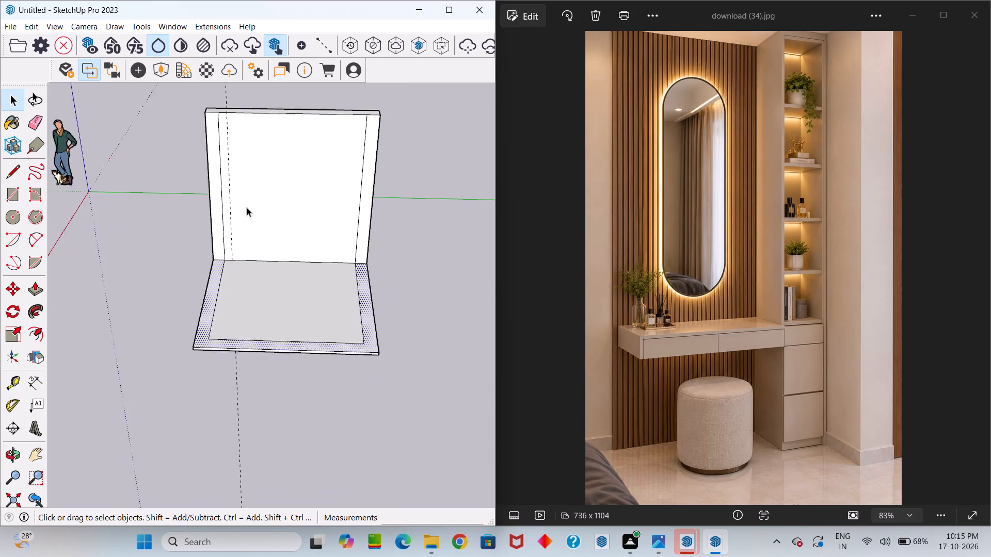
scroll(247, 207, down, 2)
middle_drag(303, 142, 306, 92)
middle_drag(305, 171, 283, 229)
drag(305, 171, 283, 229)
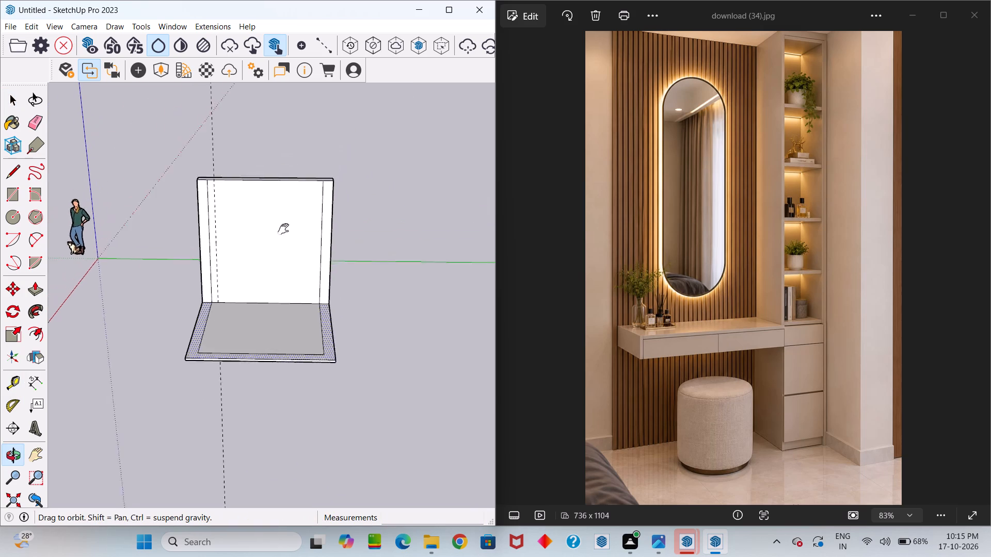
drag(283, 229, 283, 255)
middle_drag(283, 229, 298, 215)
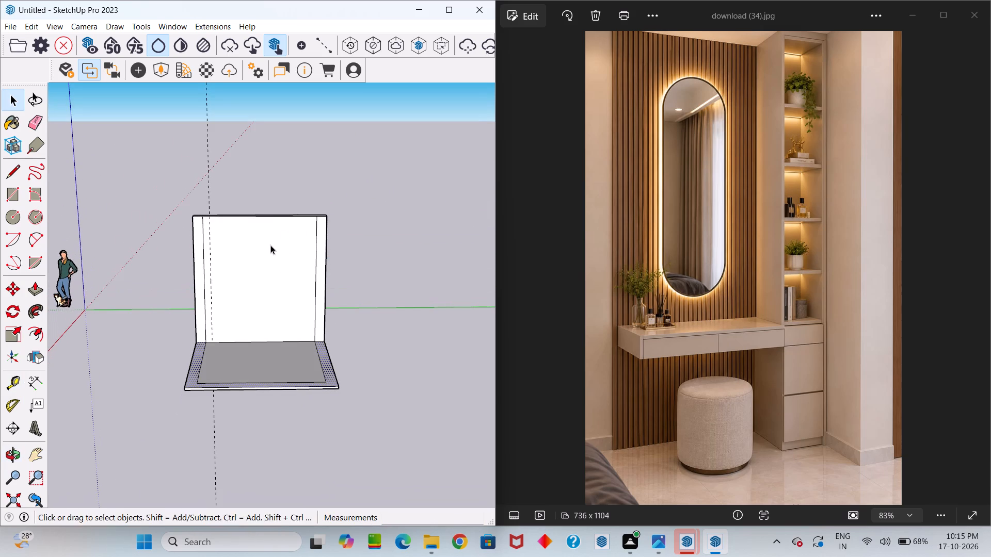
middle_drag(270, 245, 273, 289)
drag(269, 252, 257, 318)
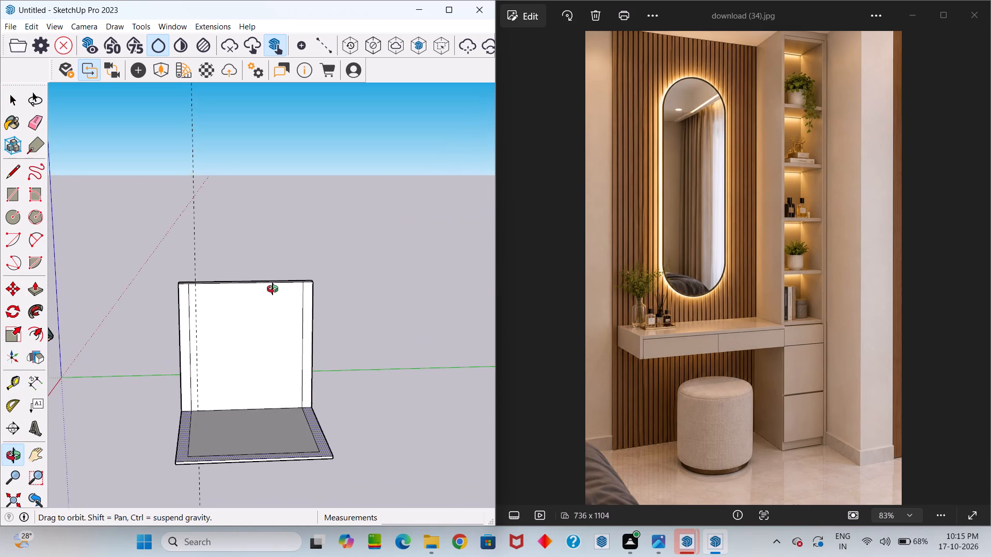
middle_drag(273, 289, 270, 289)
key(r)
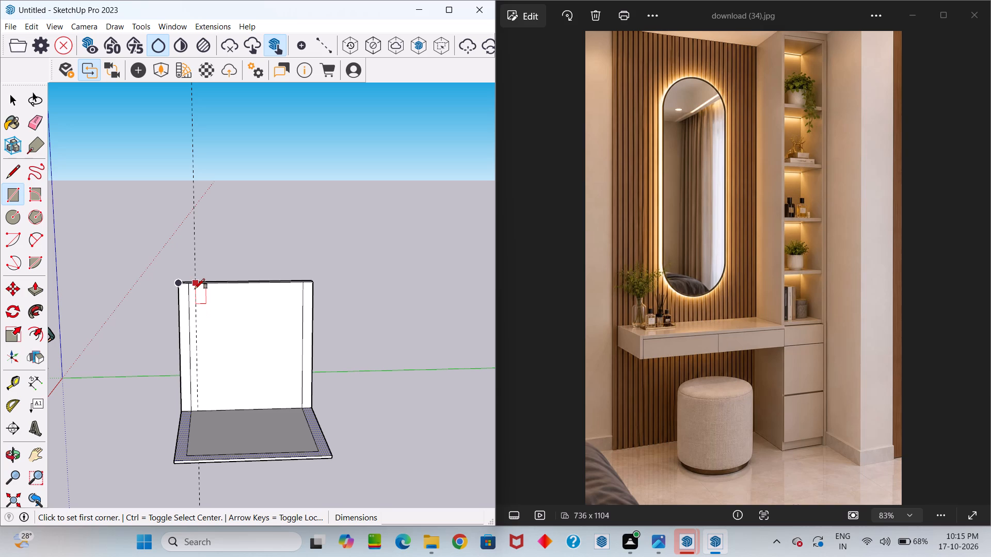
scroll(195, 286, up, 11)
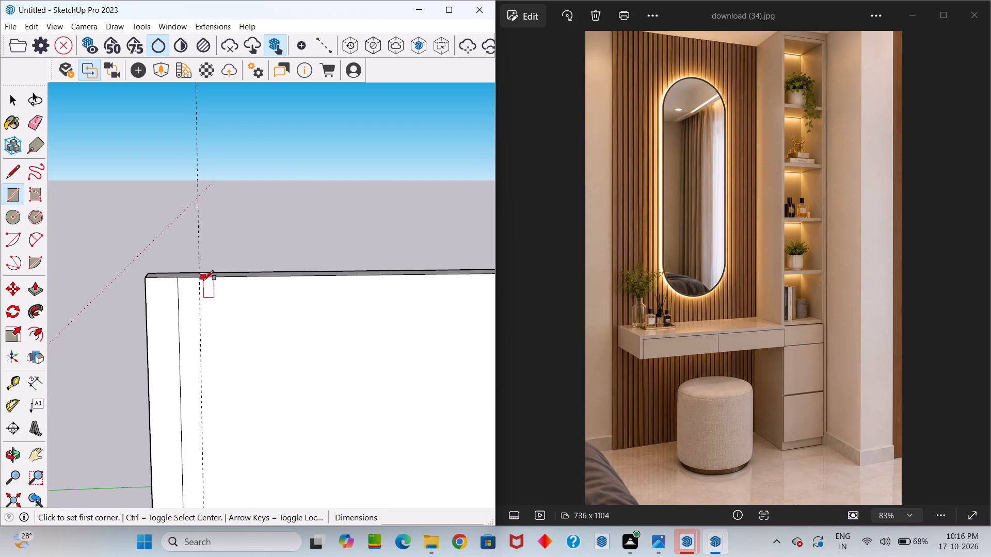
click(201, 281)
scroll(198, 352, down, 12)
scroll(227, 419, down, 3)
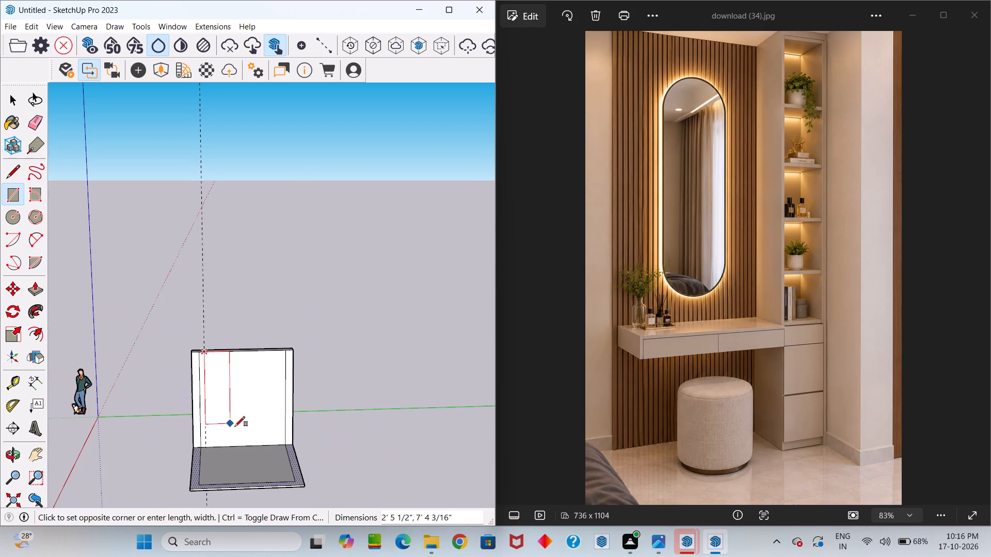
click(284, 445)
key(space)
scroll(256, 412, up, 5)
click(251, 398)
Place a vertical guide on the wall, 5' to the right of the rectangle's left edge.
scroll(247, 394, down, 6)
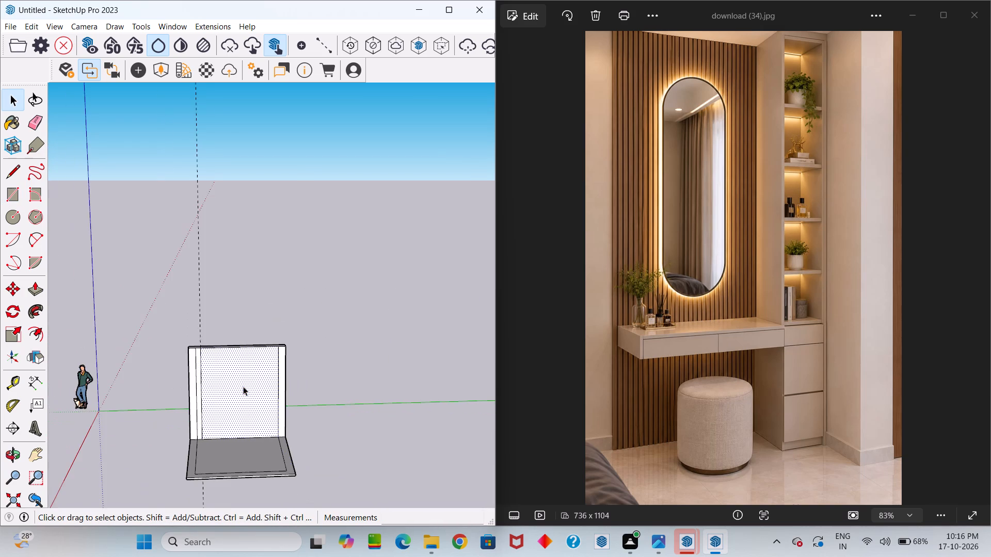
middle_drag(243, 386, 194, 367)
scroll(215, 363, up, 9)
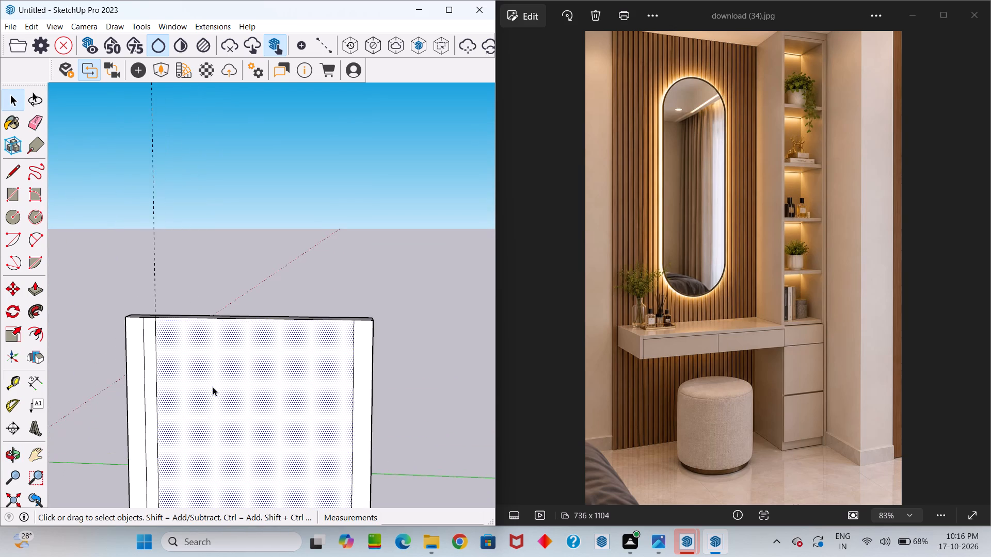
middle_drag(213, 386, 283, 305)
drag(212, 374, 206, 247)
drag(284, 304, 283, 305)
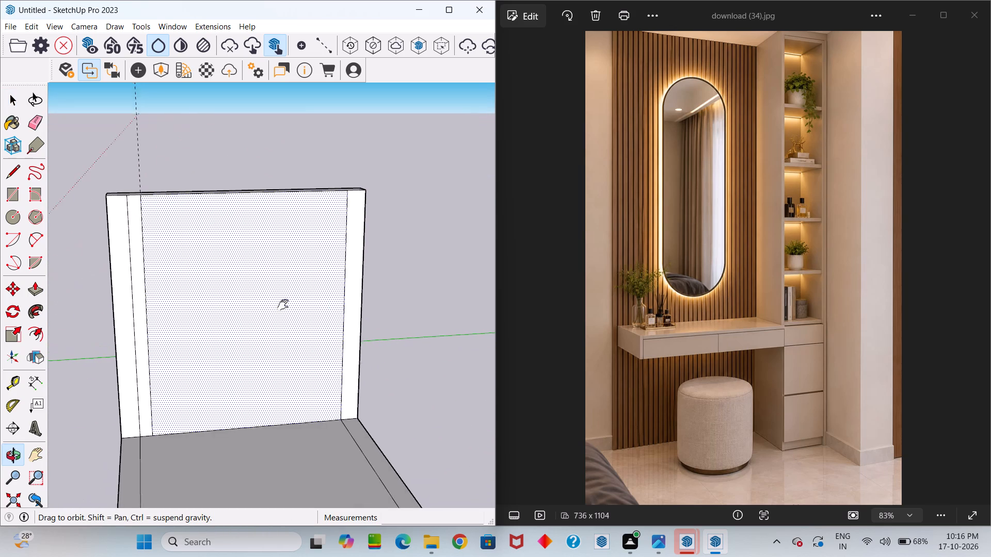
drag(283, 305, 263, 312)
middle_drag(283, 305, 211, 271)
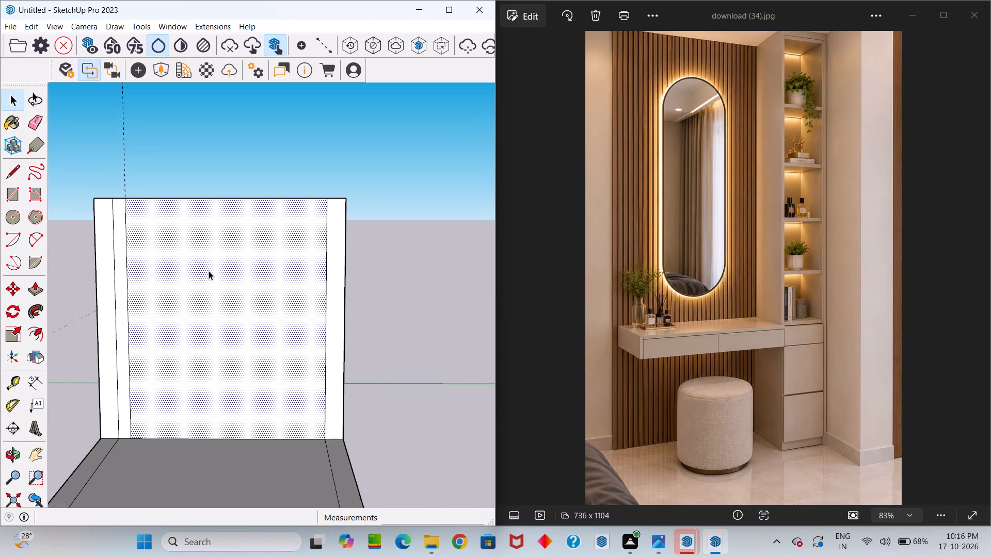
key(t)
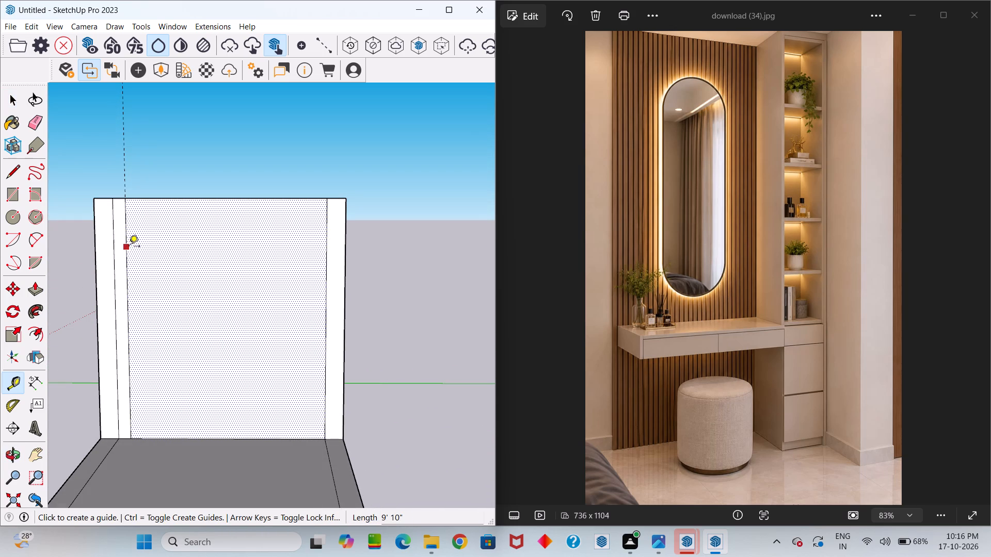
click(127, 247)
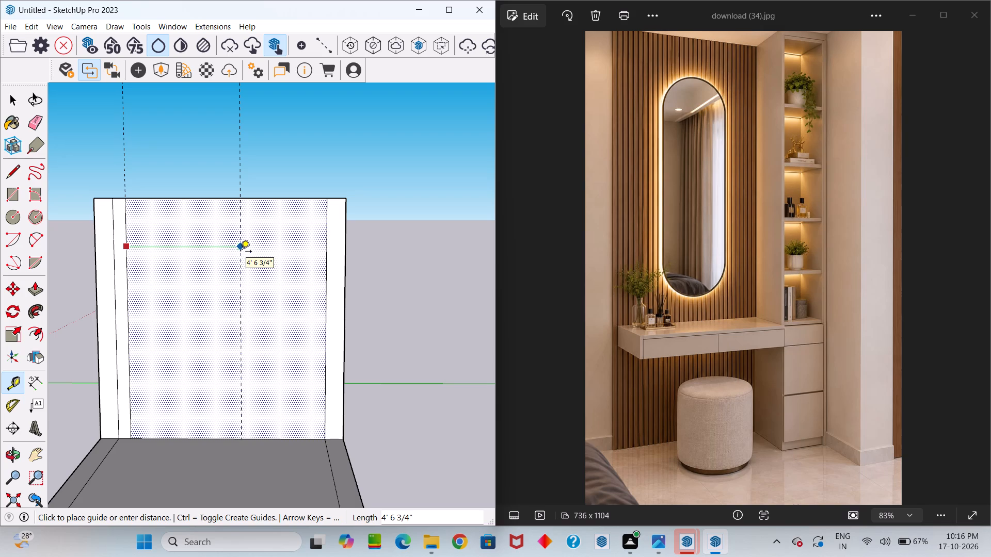
key(5)
key(apostrophe)
key(Return)
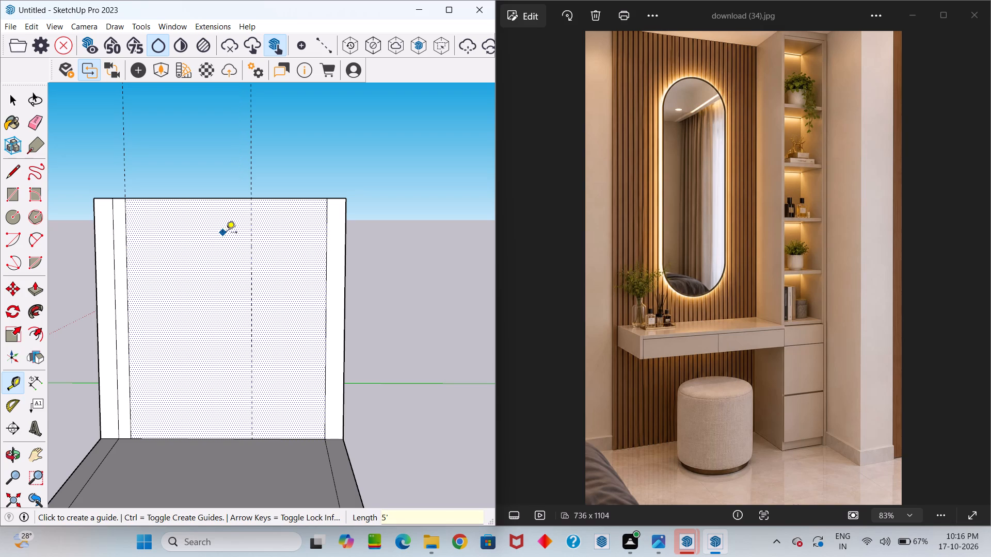
Place another vertical guide 0.5' to the right of the guide in the wall rectangle.
click(252, 234)
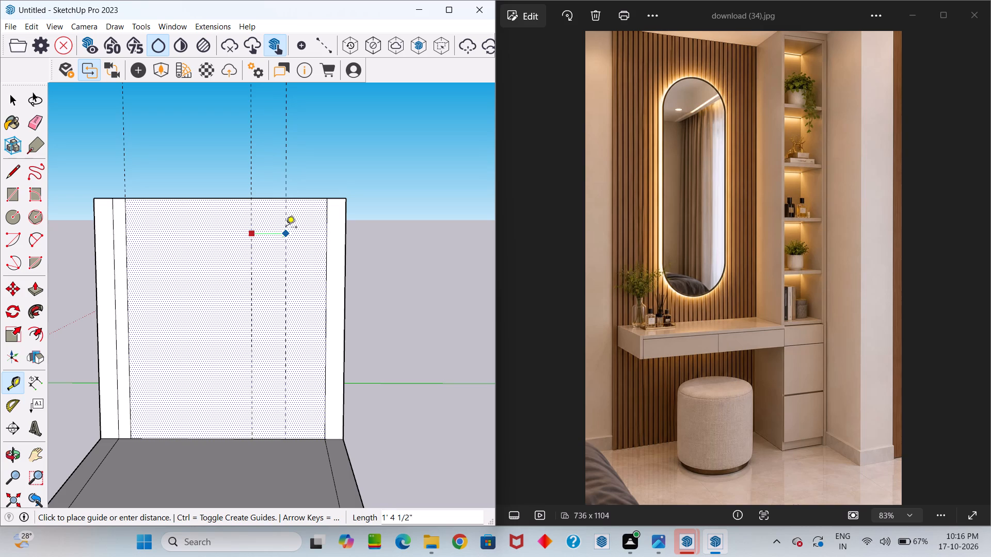
text(0.5')
key(Return)
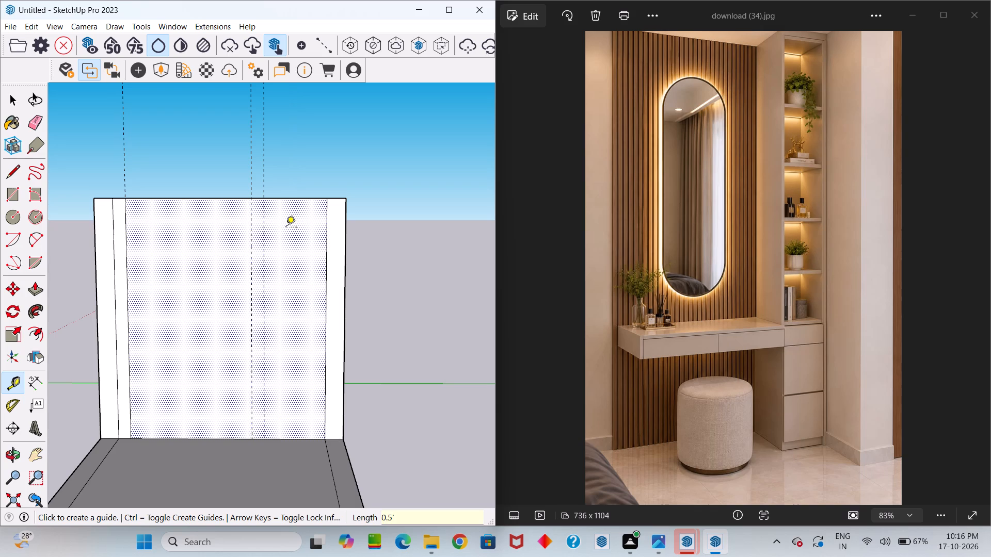
key(space)
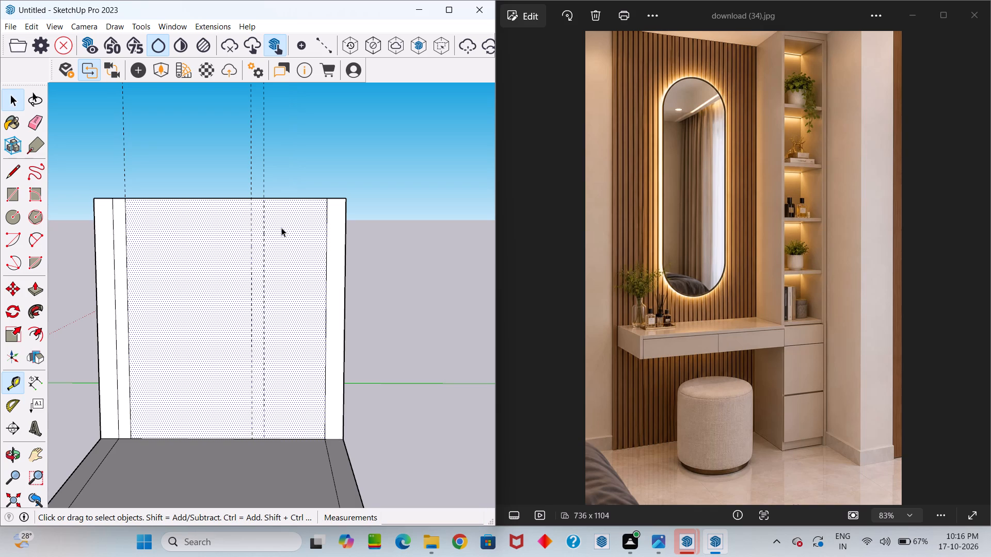
Replace the last guide with a vertical guide placed 6' to the right of the wall rectangle's left edge.
key(ctrl+z)
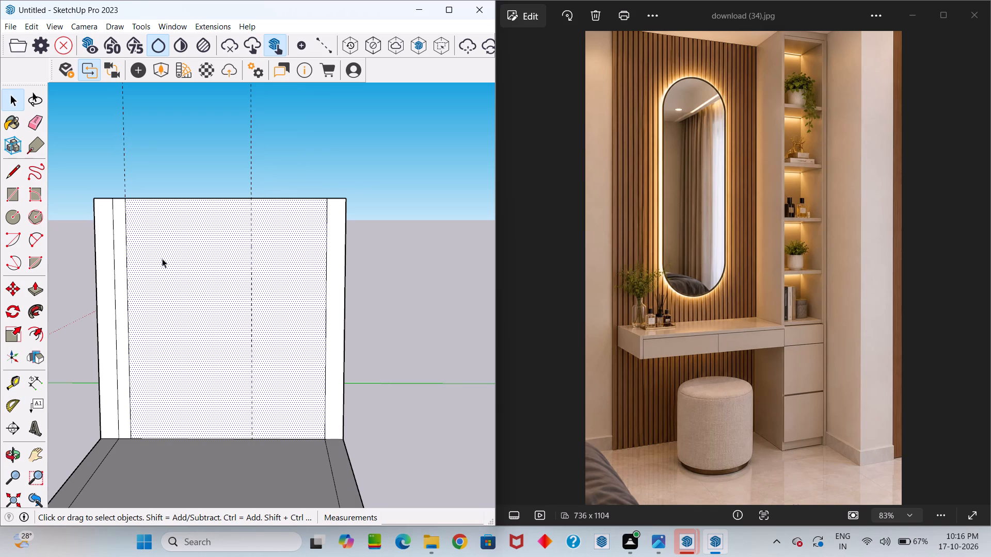
key(t)
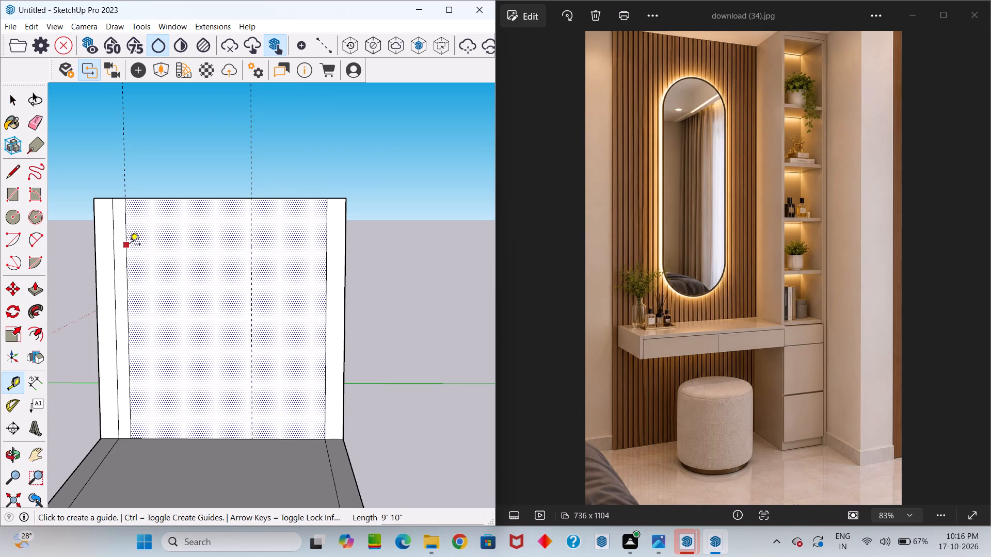
click(129, 244)
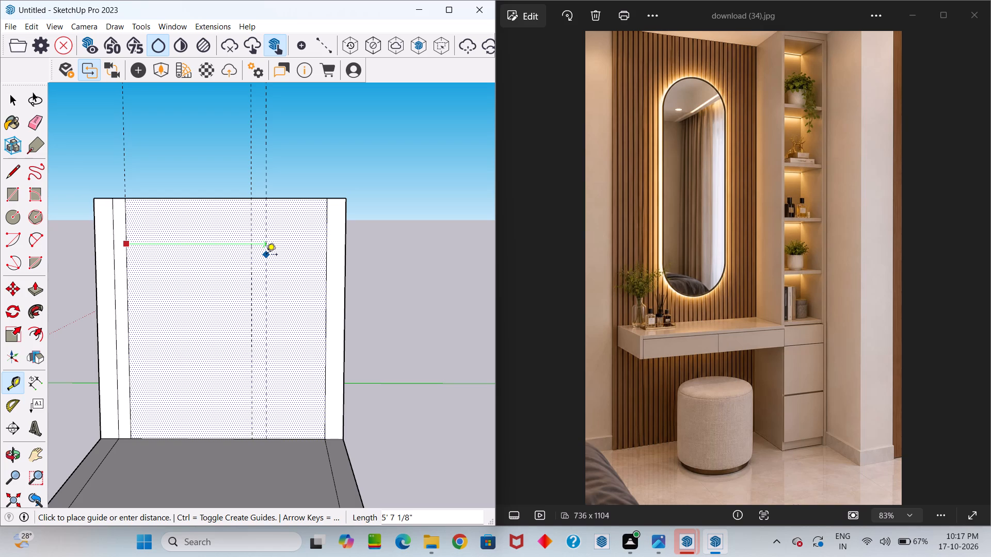
text(6')
key(Return)
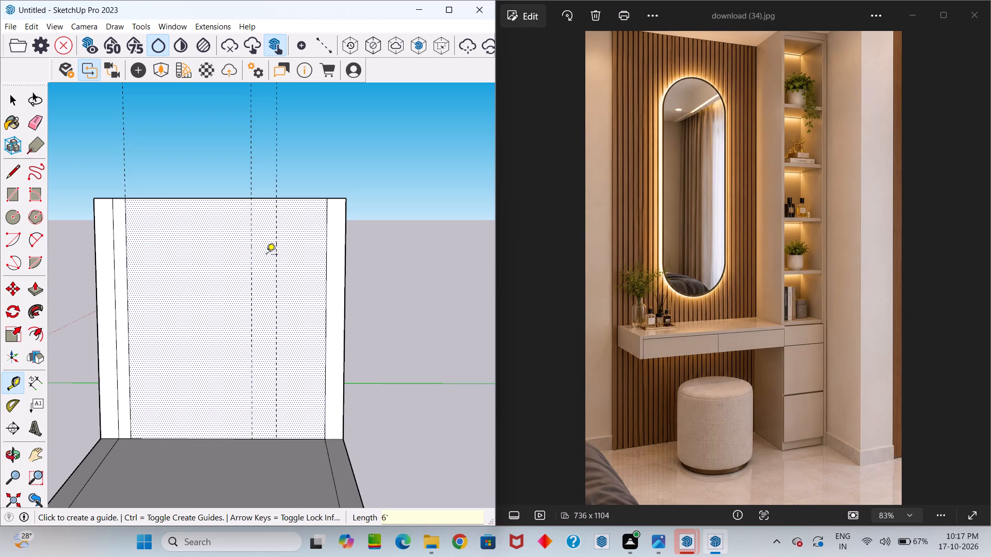
key(space)
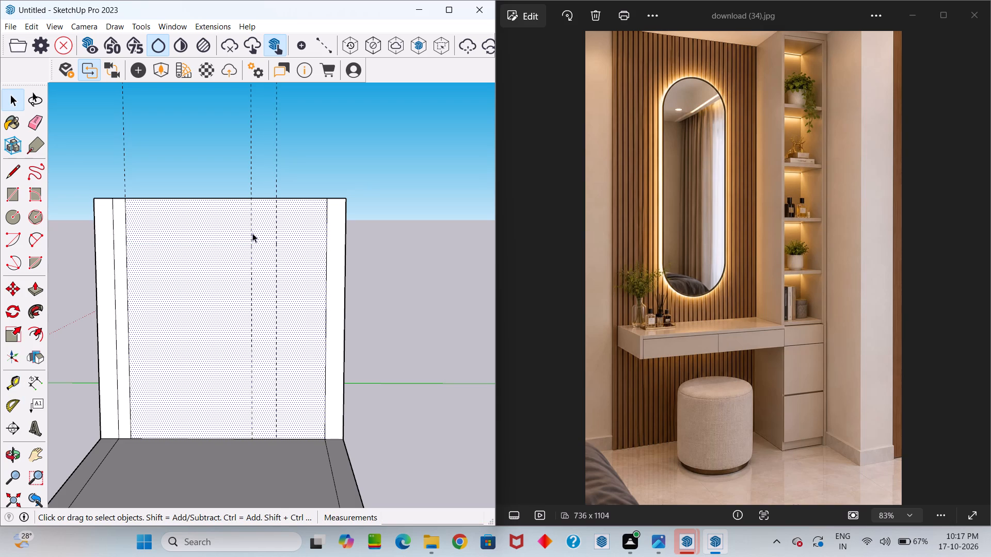
Delete the vertical guide that sits 5' from the wall rectangle's left edge.
click(251, 137)
key(Delete)
Measure the distance on the wall from the right border line to the remaining guide.
scroll(247, 155, down, 4)
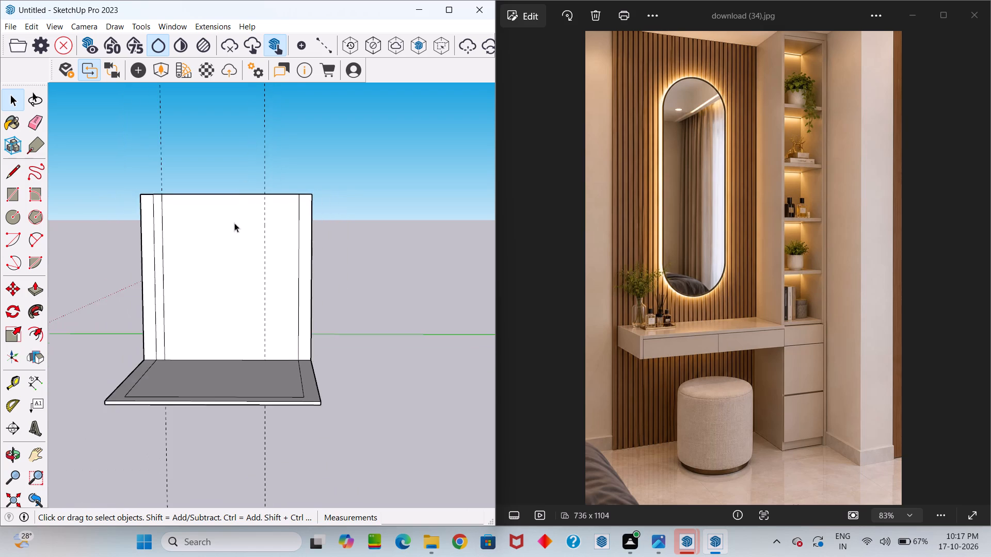
scroll(234, 223, down, 1)
middle_drag(249, 291, 274, 367)
scroll(266, 343, up, 5)
middle_drag(266, 342, 268, 342)
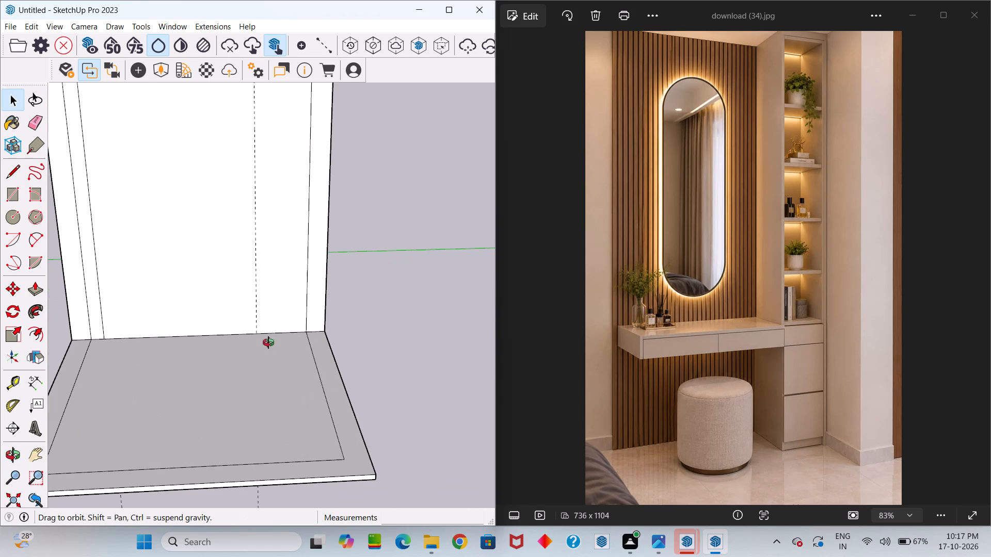
middle_drag(268, 342, 341, 349)
drag(275, 345, 392, 420)
scroll(361, 295, down, 2)
key(t)
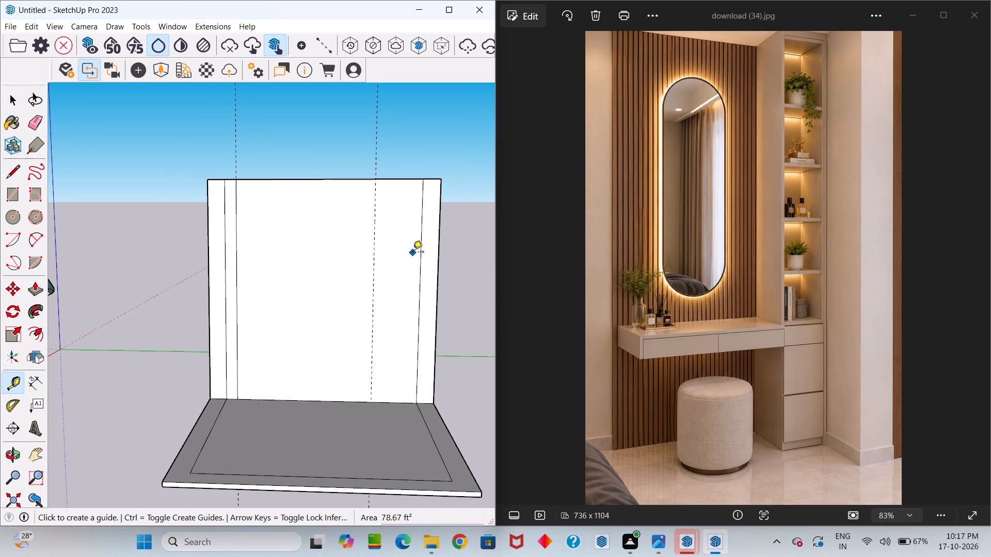
click(421, 244)
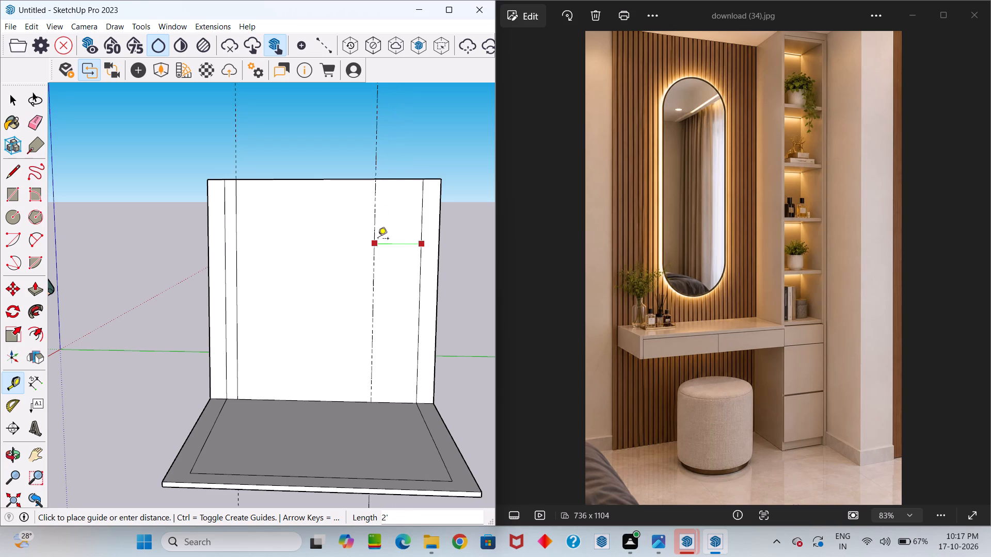
key(space)
Draw a 2' by 9' 10" rectangle on the wall from the guide's top to the base of the right border line.
scroll(403, 272, down, 3)
middle_drag(406, 305, 418, 338)
middle_drag(423, 334, 398, 296)
drag(417, 324, 398, 296)
middle_drag(398, 296, 395, 288)
drag(393, 281, 387, 278)
key(r)
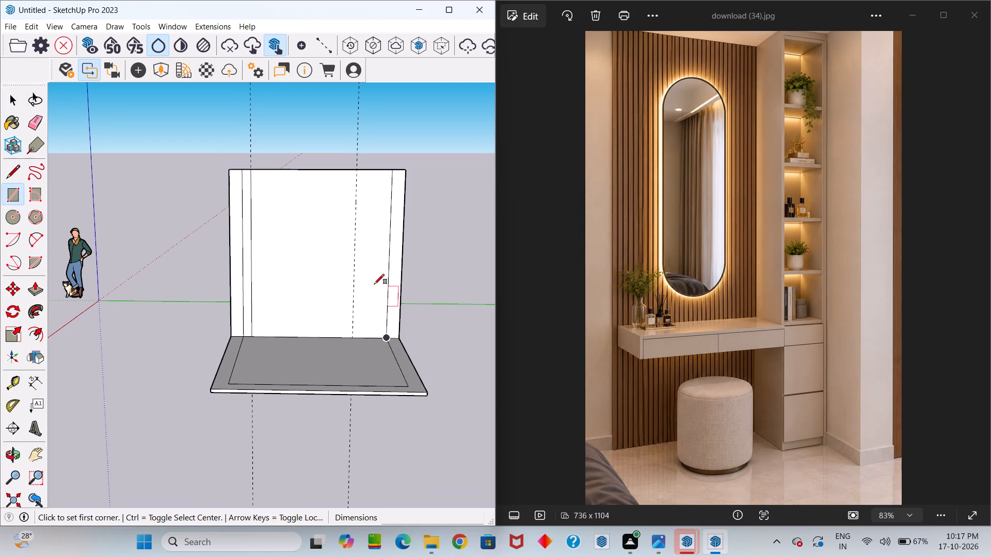
click(356, 172)
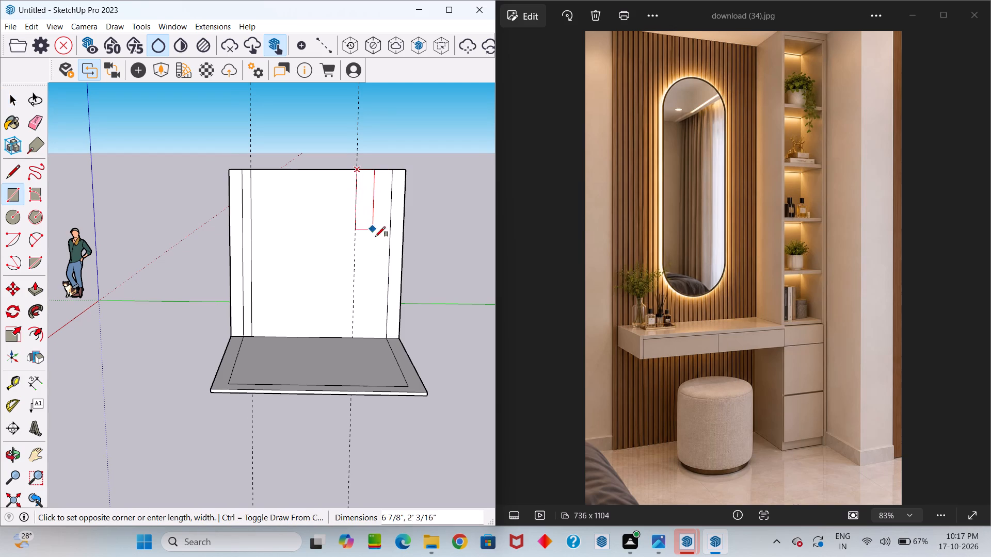
click(389, 337)
key(space)
Place a horizontal guide on the wall, 12 inches below its top edge.
middle_drag(343, 216, 322, 317)
scroll(329, 172, up, 10)
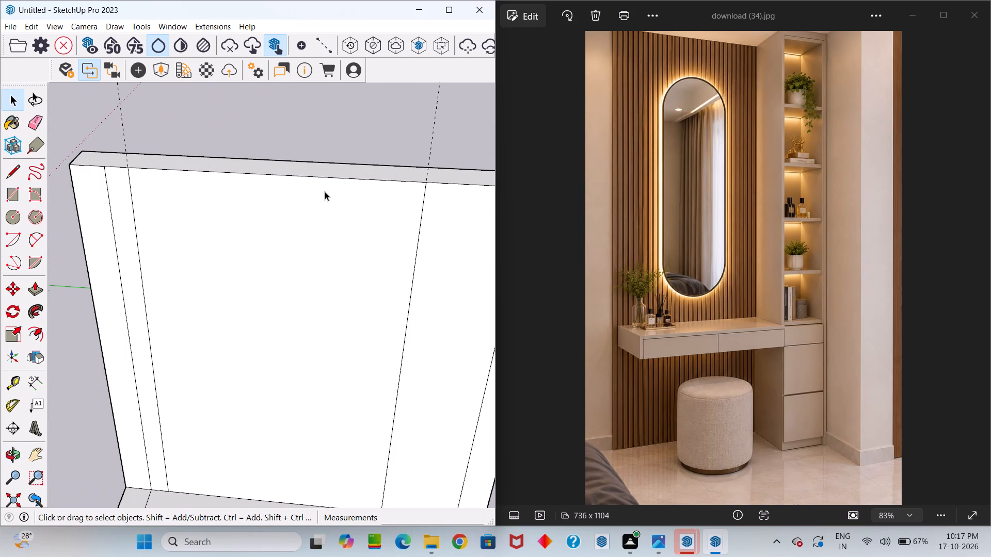
key(t)
click(326, 177)
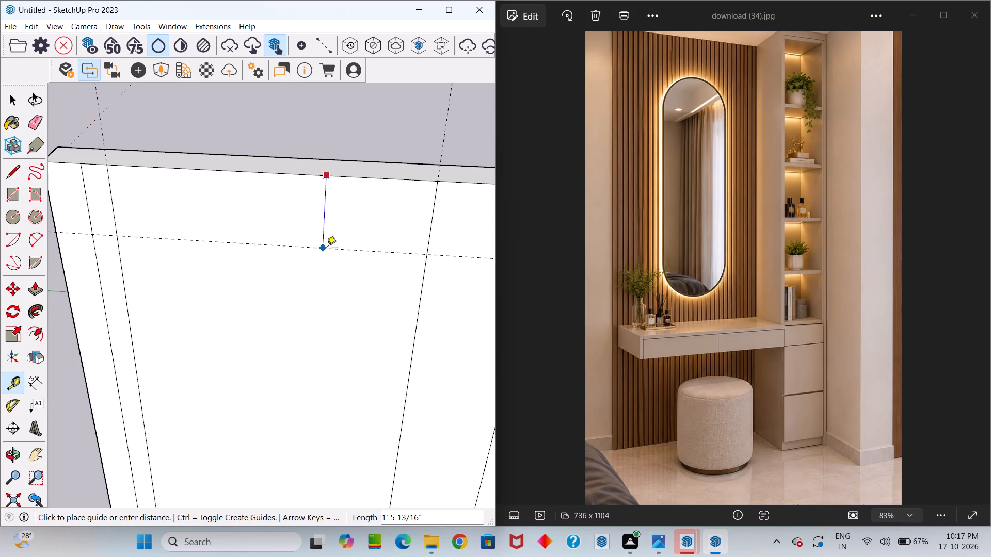
text(12)
key(Return)
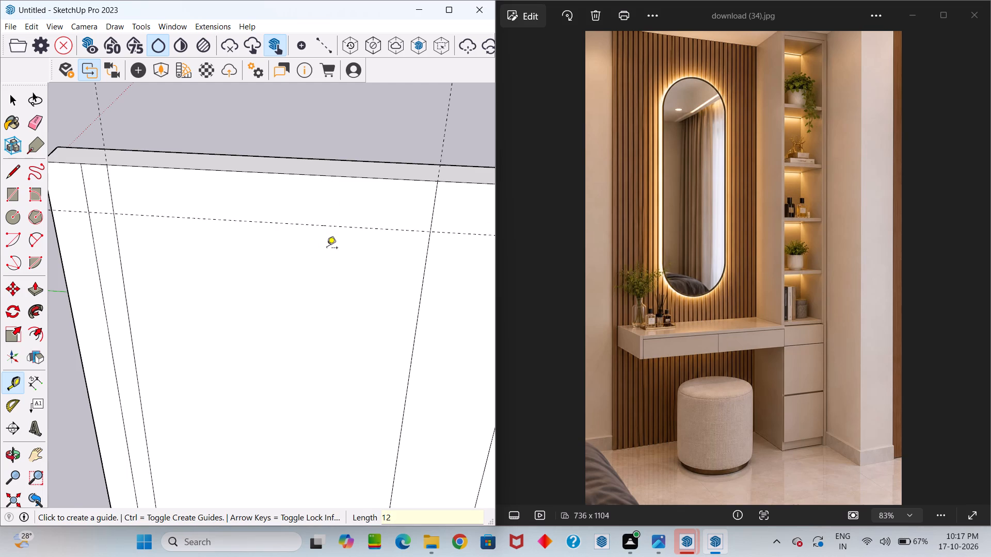
Draw a 1' by 10' rectangle across the top of the wall, from the horizontal guide to the opposite top corner.
scroll(327, 249, down, 8)
middle_drag(347, 300, 353, 183)
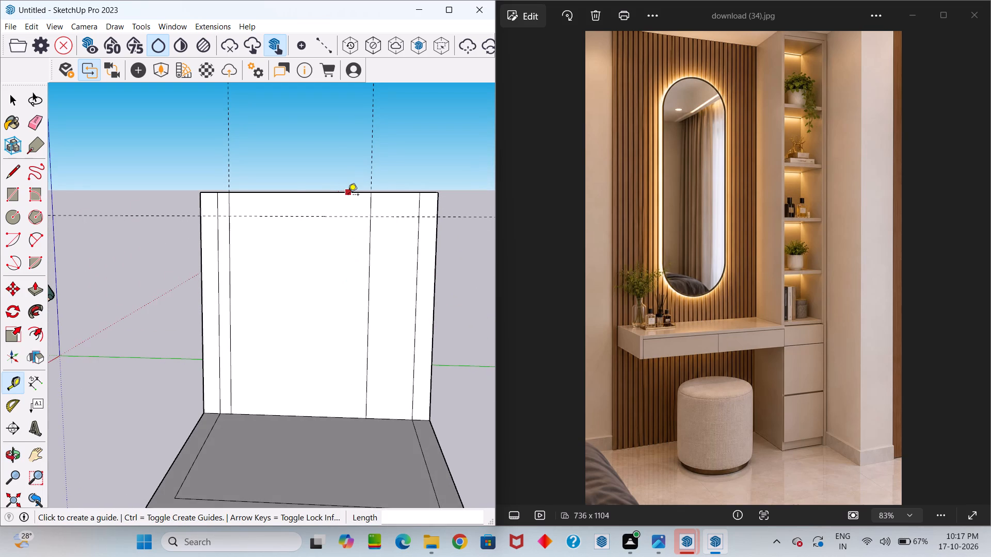
key(r)
scroll(214, 203, up, 6)
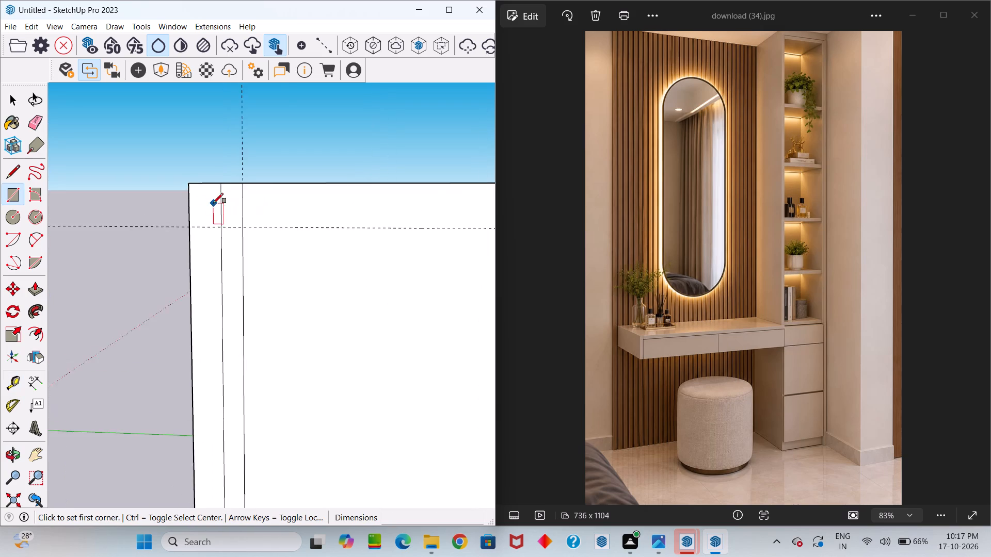
scroll(213, 203, up, 4)
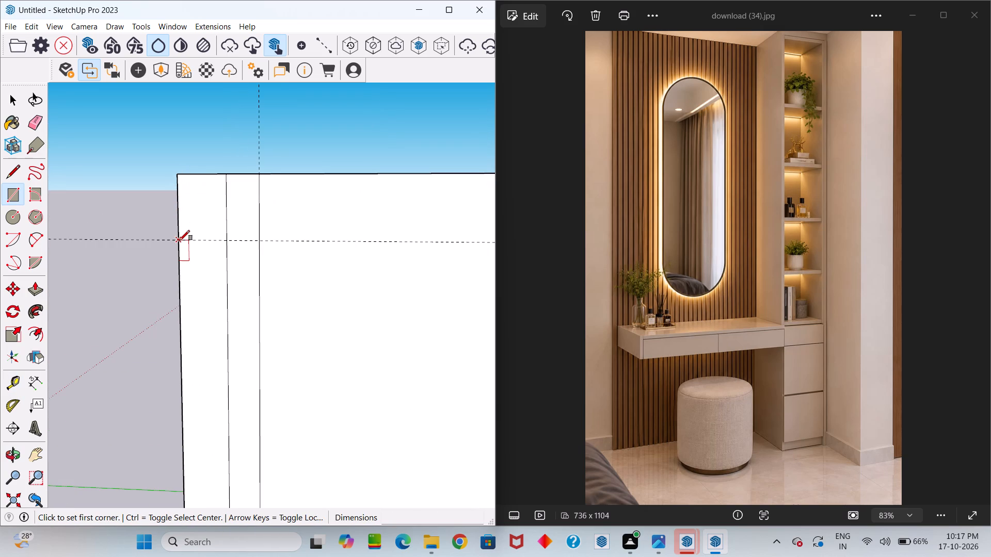
click(179, 241)
scroll(236, 235, down, 15)
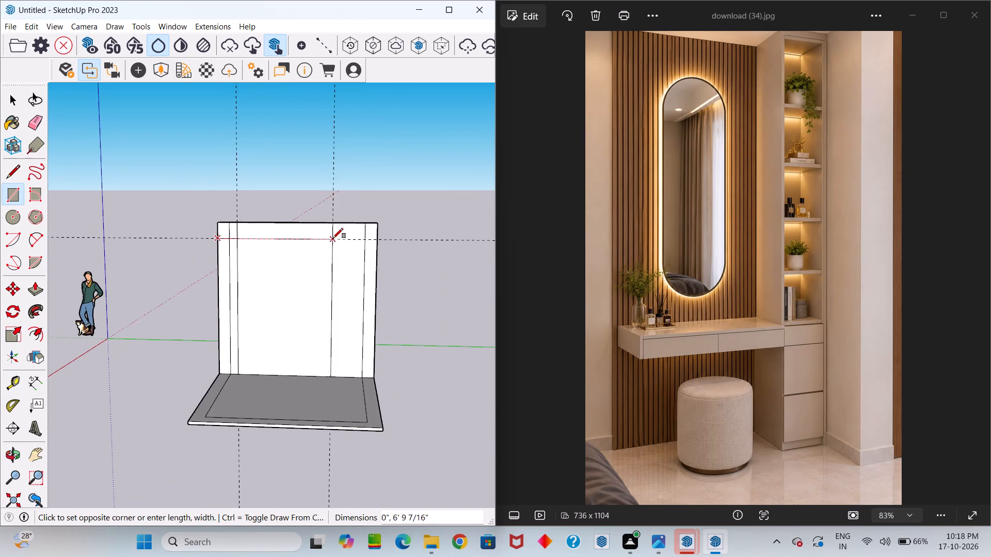
scroll(372, 230, up, 9)
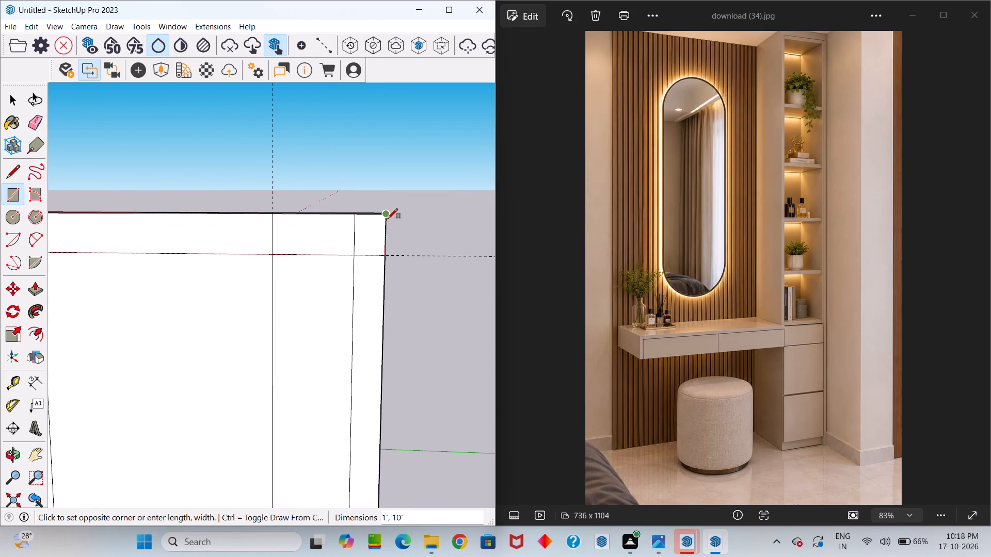
click(386, 214)
key(space)
Erase the four vertical line segments crossing the wall's top band, along with the two vertical guides.
scroll(403, 238, down, 7)
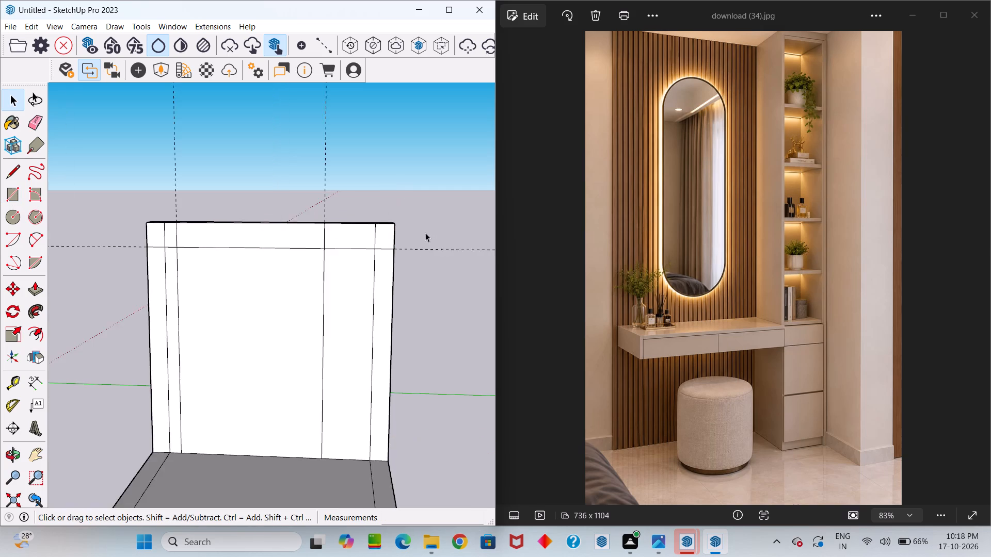
scroll(425, 233, down, 6)
middle_click(309, 260)
scroll(302, 261, up, 11)
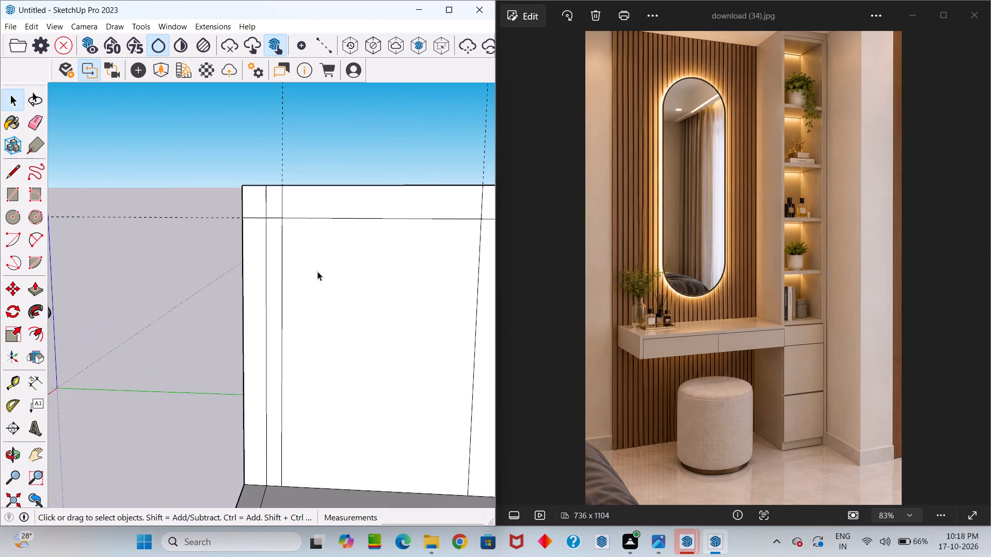
scroll(317, 271, up, 1)
middle_drag(323, 274, 343, 292)
key(e)
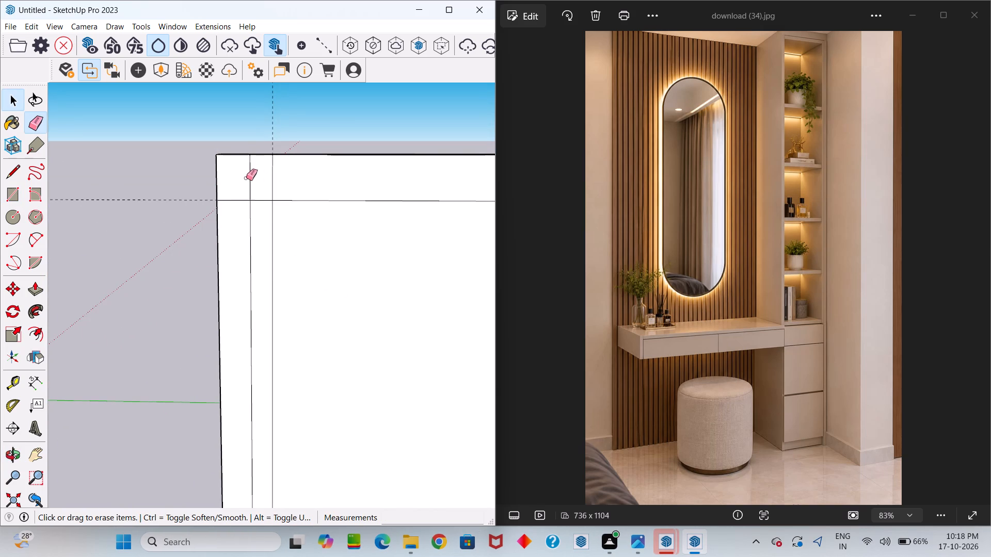
click(246, 178)
click(274, 175)
scroll(248, 197, down, 12)
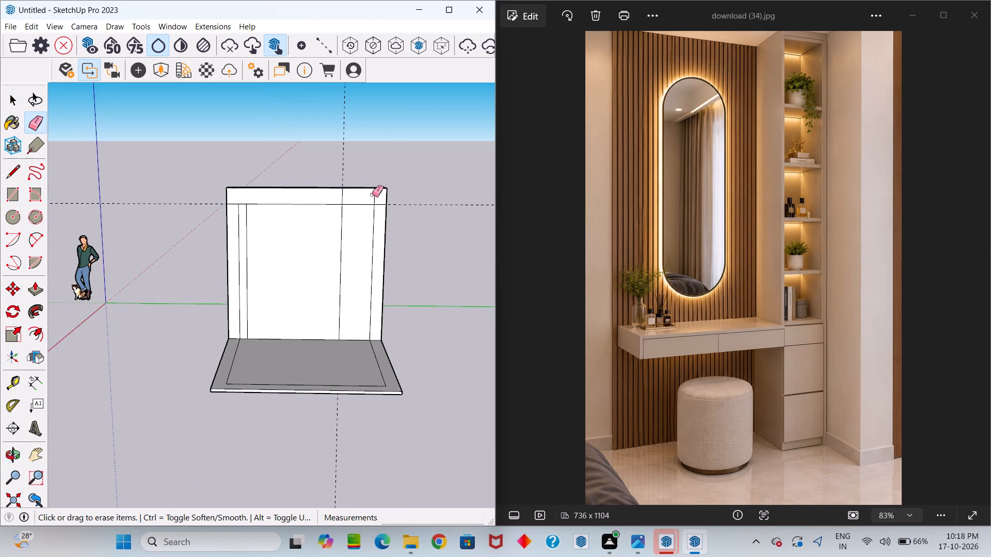
scroll(382, 197, up, 8)
click(352, 198)
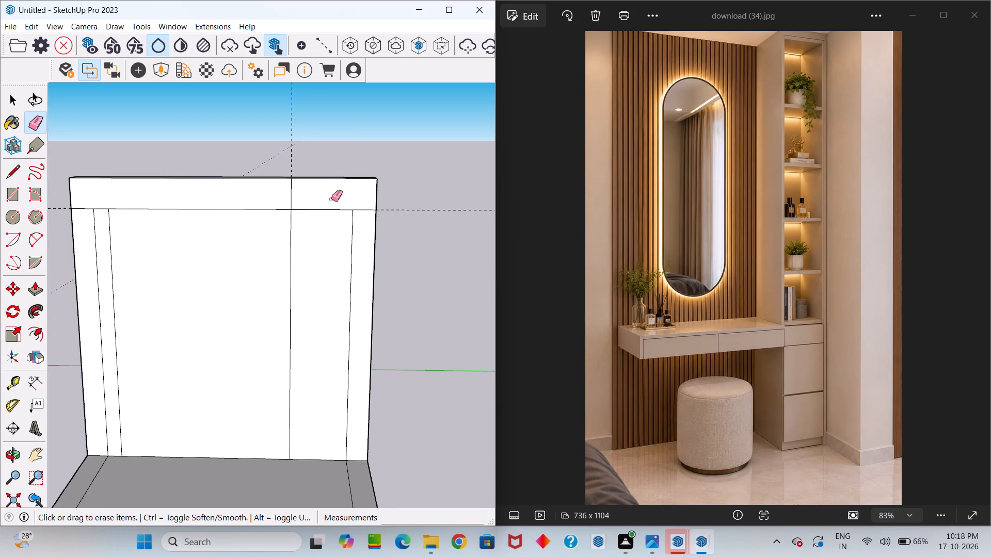
click(292, 192)
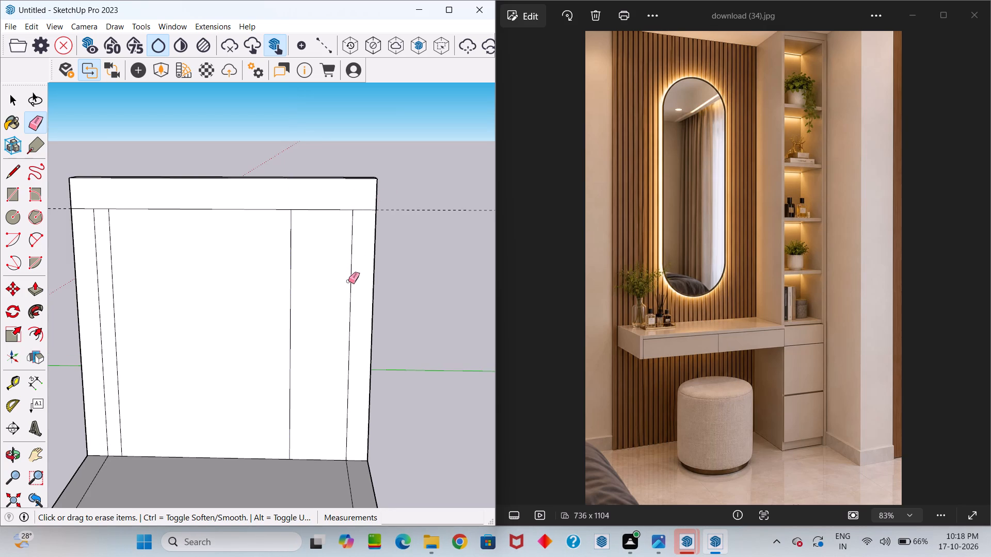
key(space)
Examine the divided wall and the floor layout from several angles.
scroll(343, 290, down, 3)
middle_drag(360, 268, 359, 230)
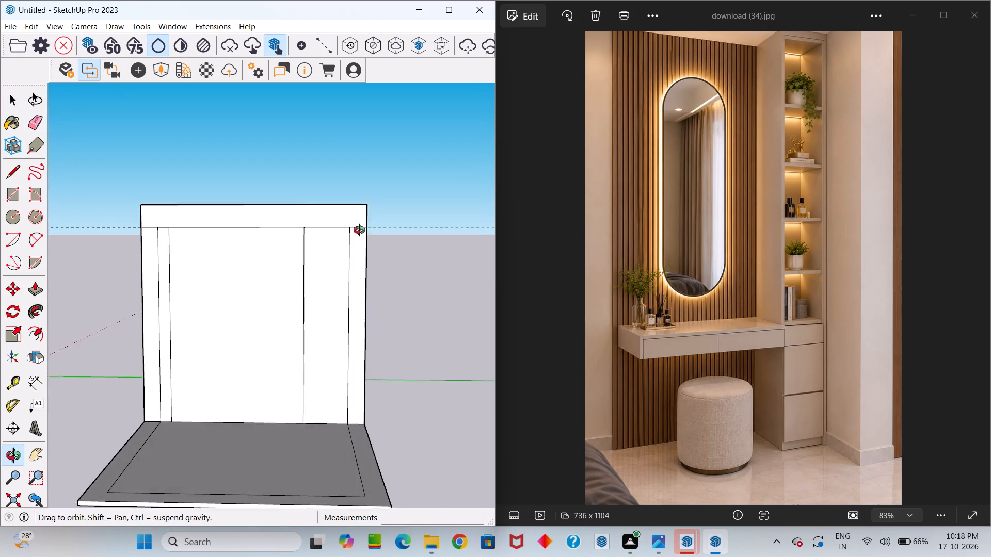
middle_drag(359, 230, 333, 273)
middle_drag(356, 292, 412, 333)
drag(356, 292, 358, 194)
drag(400, 289, 413, 336)
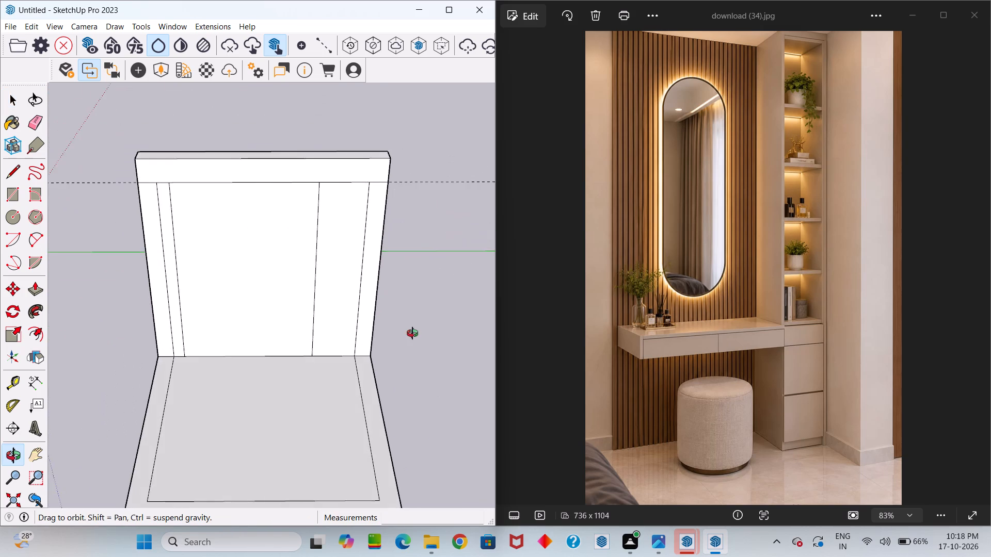
middle_drag(412, 333, 383, 212)
drag(384, 247, 383, 212)
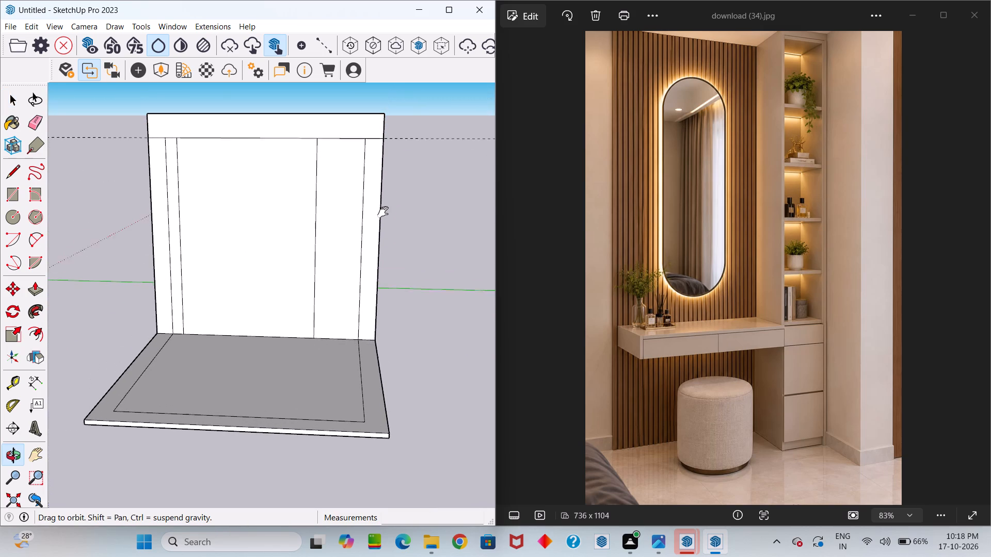
drag(383, 212, 383, 216)
middle_drag(383, 212, 349, 232)
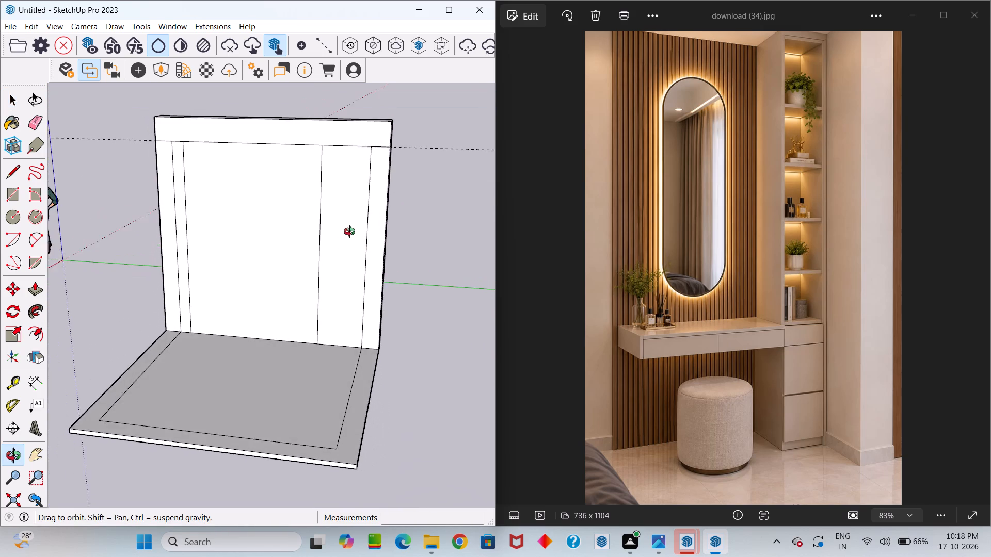
middle_drag(349, 232, 380, 233)
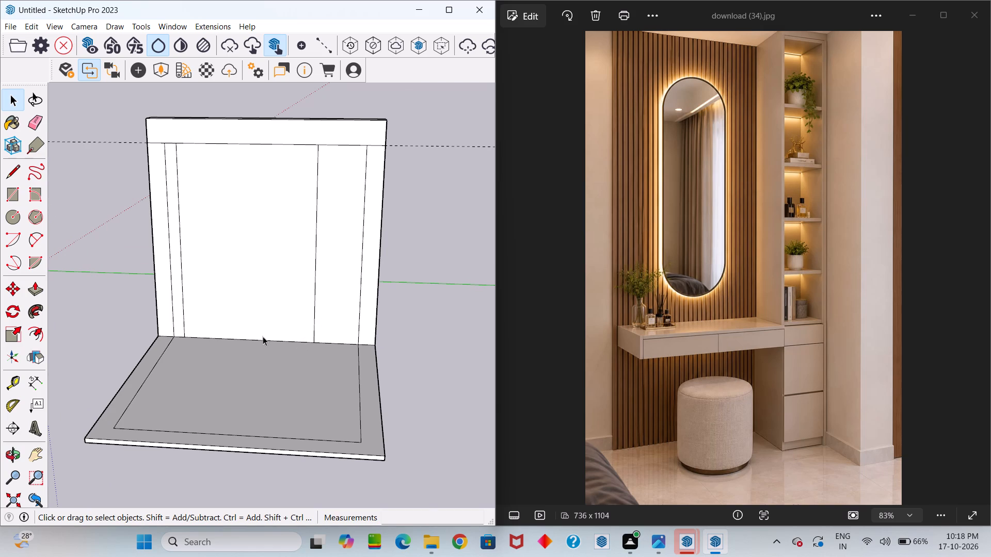
scroll(263, 337, up, 2)
scroll(275, 317, down, 1)
middle_drag(274, 313, 306, 314)
drag(274, 313, 385, 296)
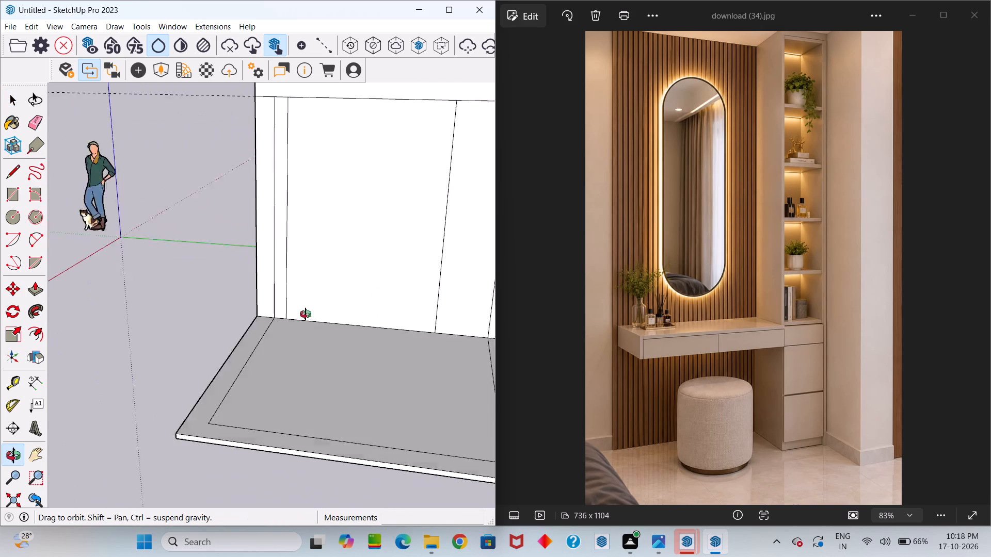
middle_drag(306, 314, 357, 315)
drag(373, 322, 317, 355)
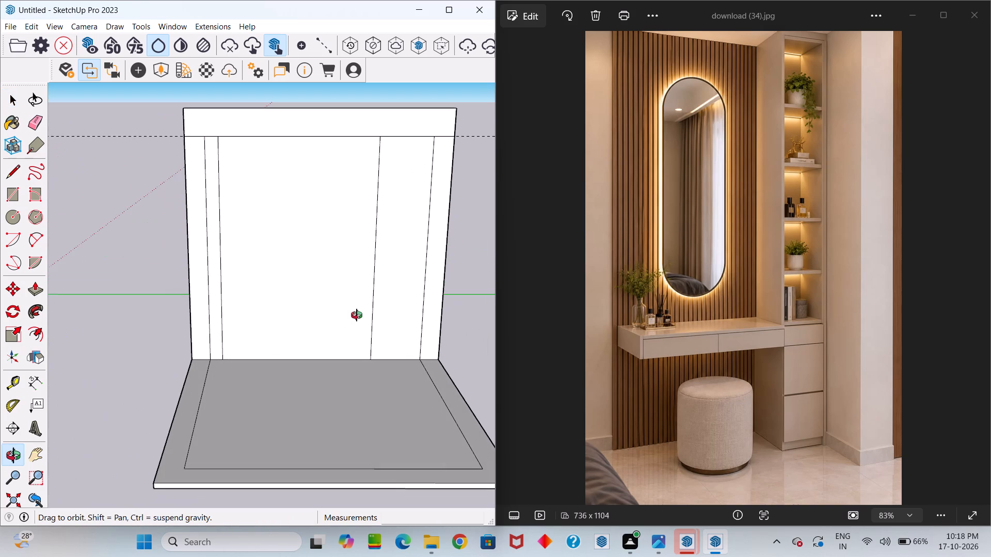
middle_drag(357, 315, 356, 315)
Measure the height of the wall from its base at the floor up to its top edge.
key(t)
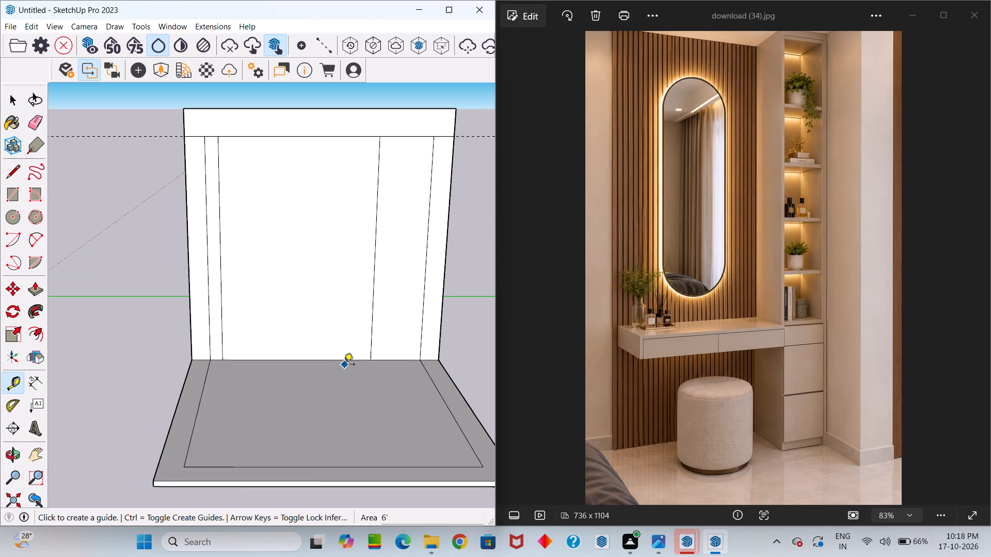
click(335, 362)
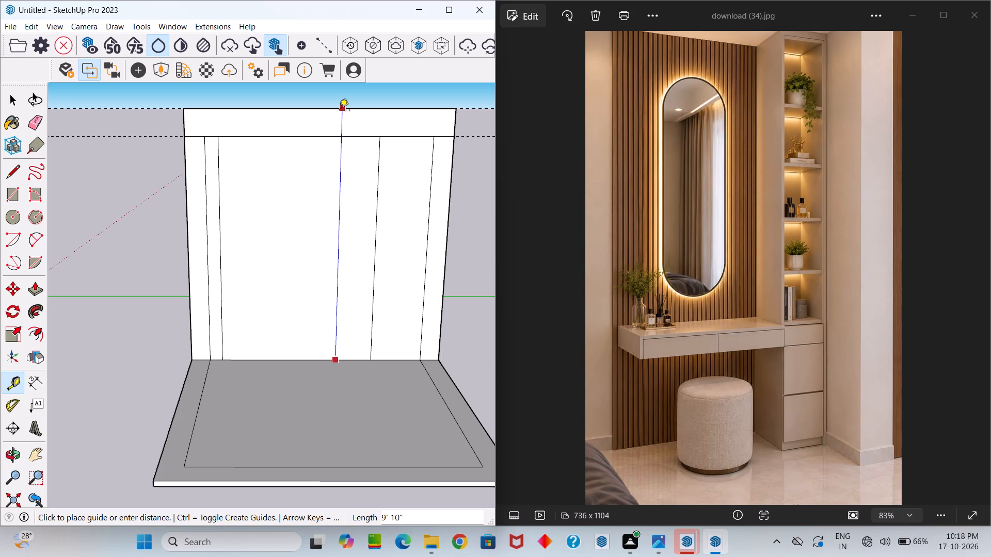
key(space)
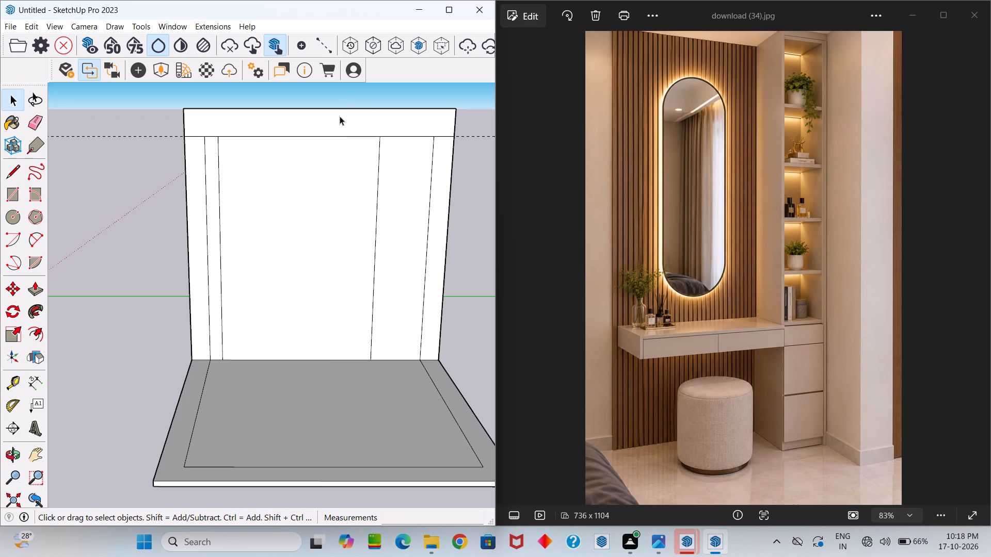
Place a horizontal guide across the wall, 3' above its bottom edge at the floor.
key(t)
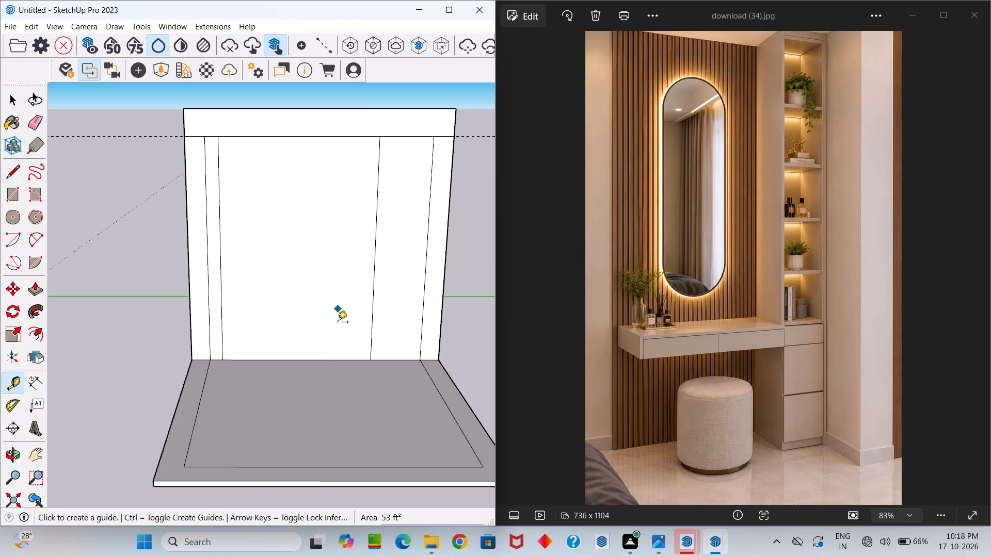
click(323, 358)
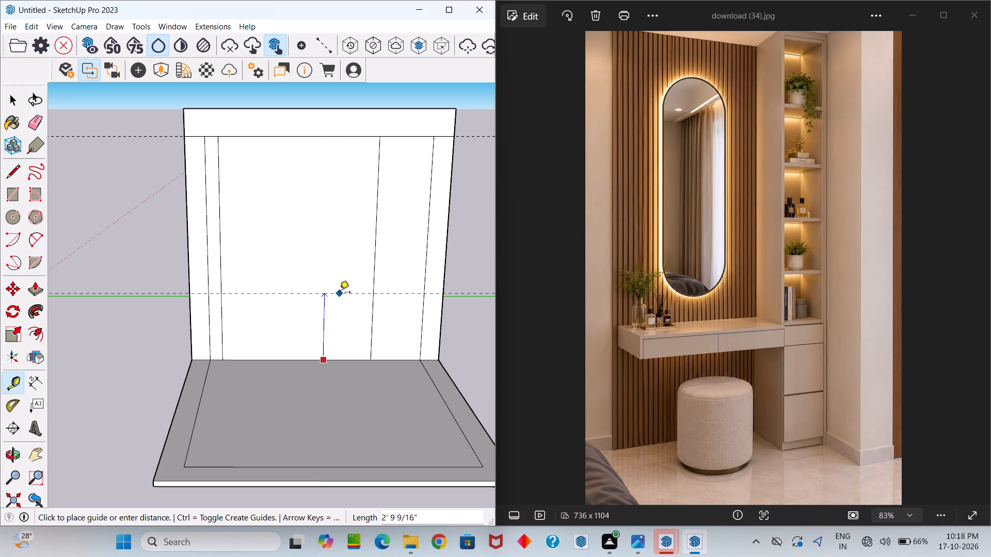
text(3')
key(Return)
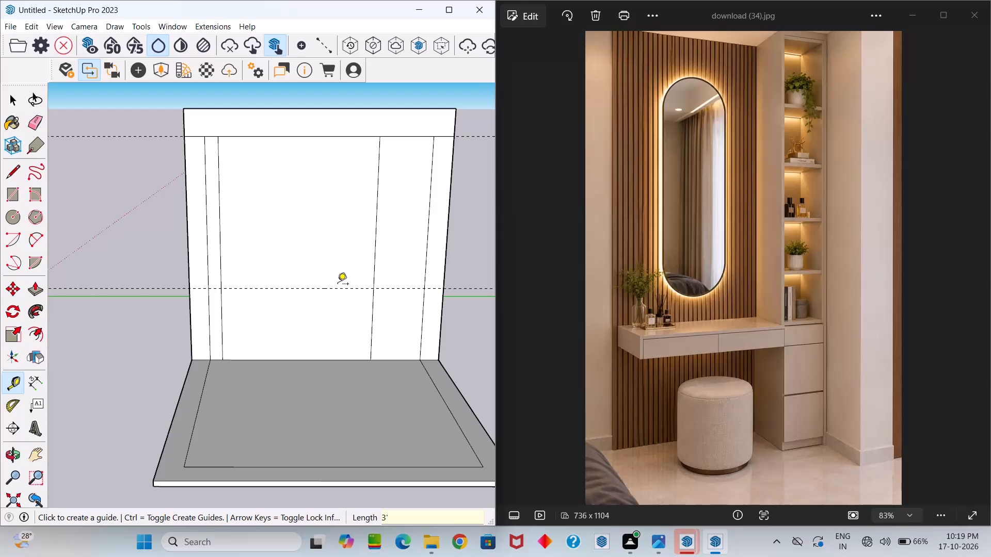
middle_drag(336, 283, 339, 243)
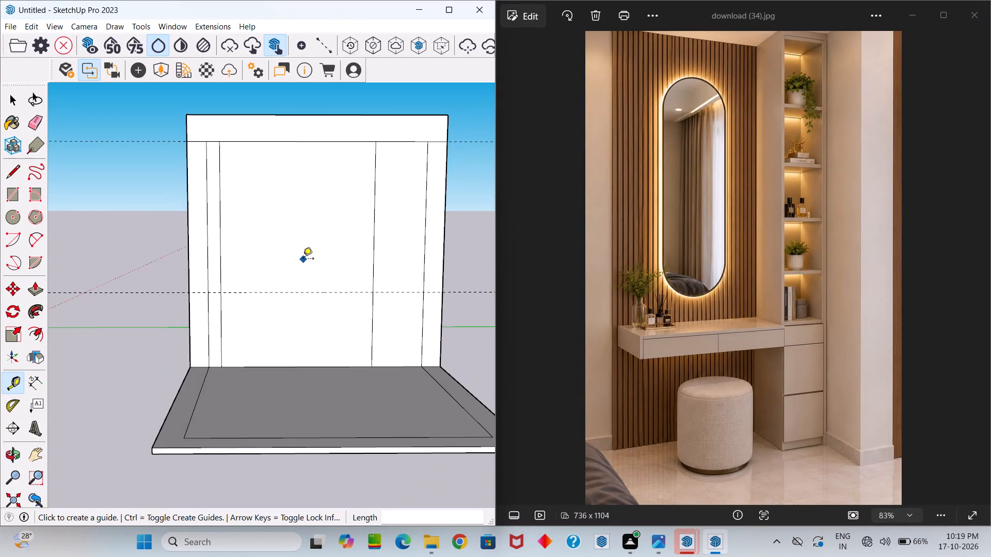
key(space)
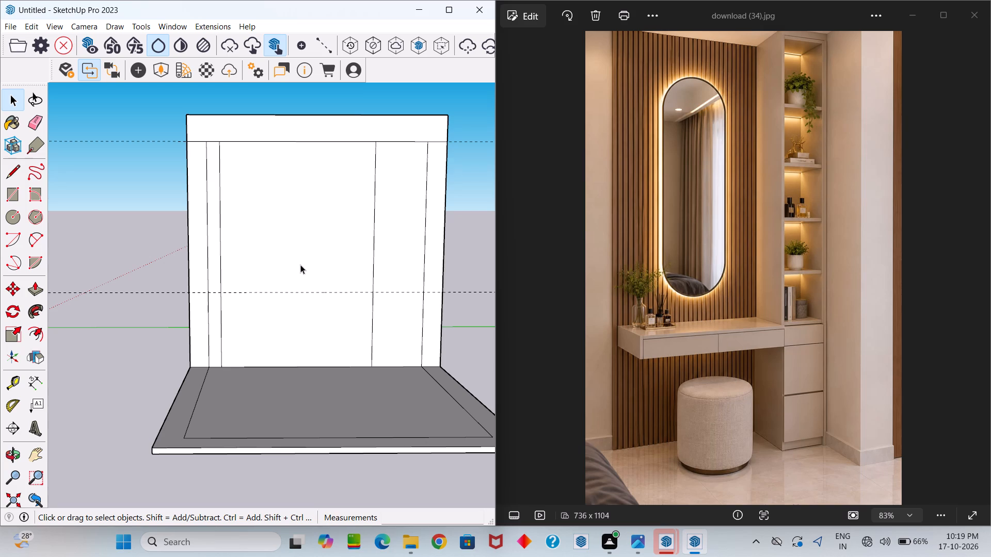
Examine the wall divisions and the lower horizontal guide from several angles and distances.
middle_drag(300, 265, 328, 239)
drag(300, 265, 271, 240)
drag(271, 240, 322, 239)
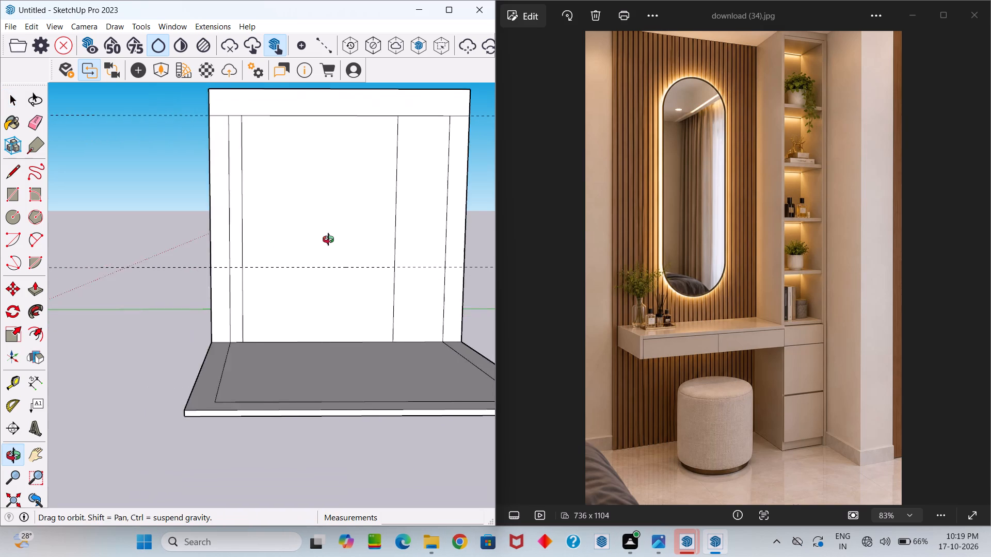
middle_drag(328, 239, 301, 241)
drag(326, 249, 301, 241)
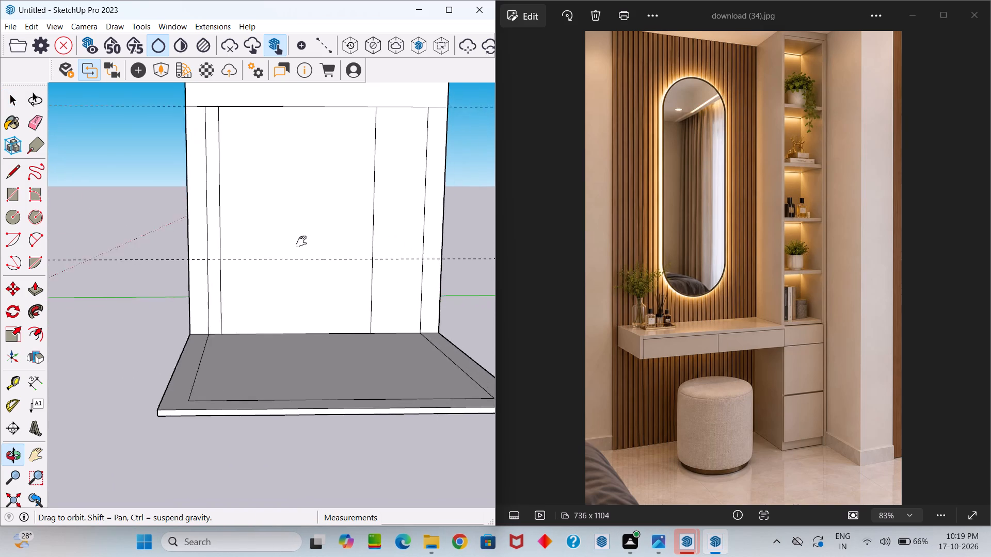
drag(301, 241, 298, 289)
middle_drag(301, 241, 297, 290)
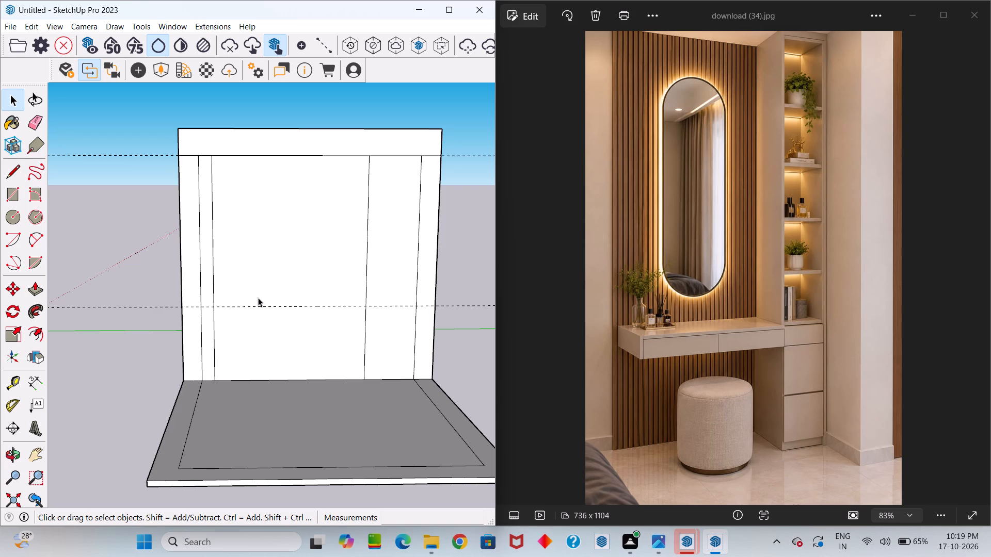
scroll(291, 302, up, 4)
scroll(293, 298, down, 6)
scroll(296, 308, up, 17)
scroll(307, 318, up, 7)
scroll(306, 318, down, 6)
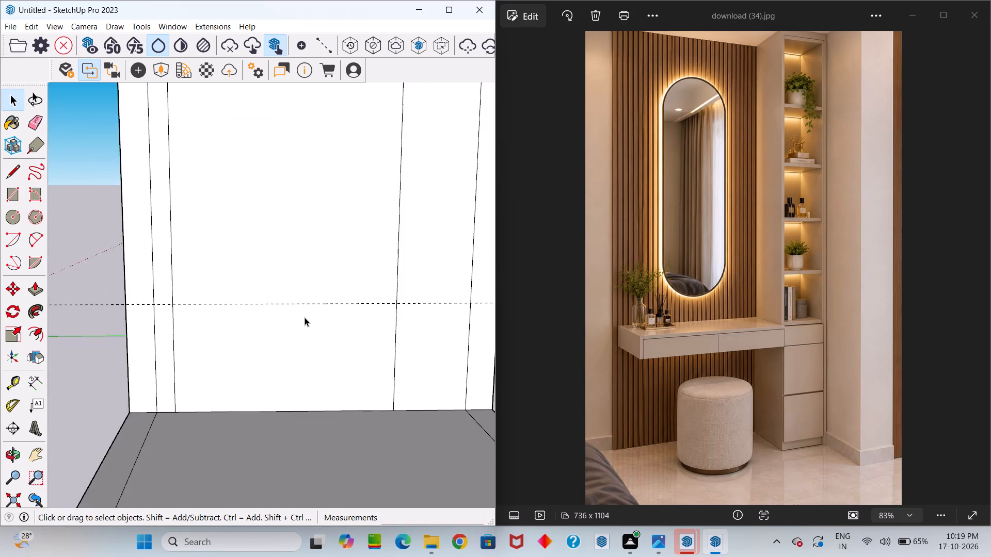
scroll(305, 317, down, 13)
scroll(316, 291, up, 1)
middle_drag(316, 283, 307, 298)
middle_drag(307, 298, 269, 242)
drag(307, 298, 262, 230)
scroll(245, 257, up, 5)
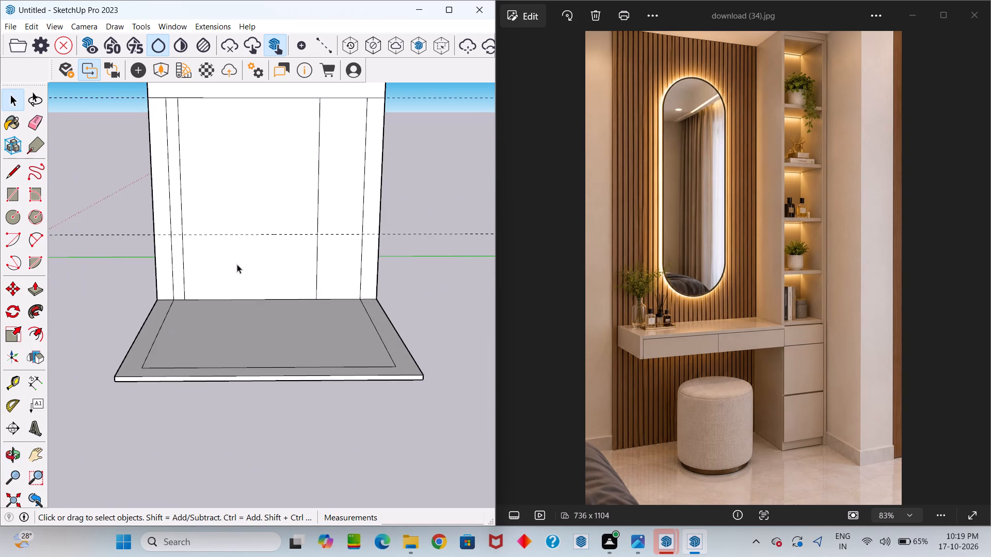
Draw a small rectangle 1" high and about 2 1/16" wide at the top of the wall's third vertical line, beneath the top band.
key(r)
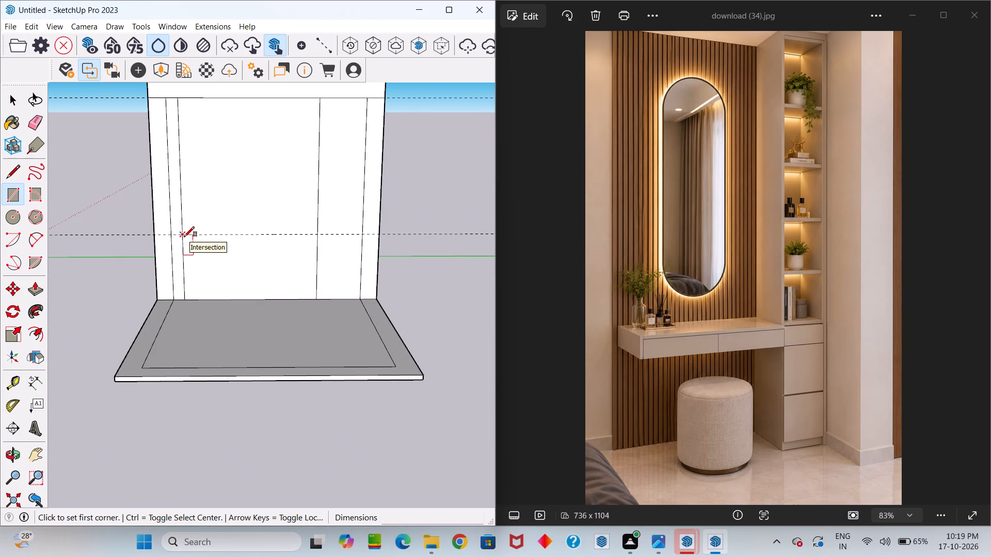
key(space)
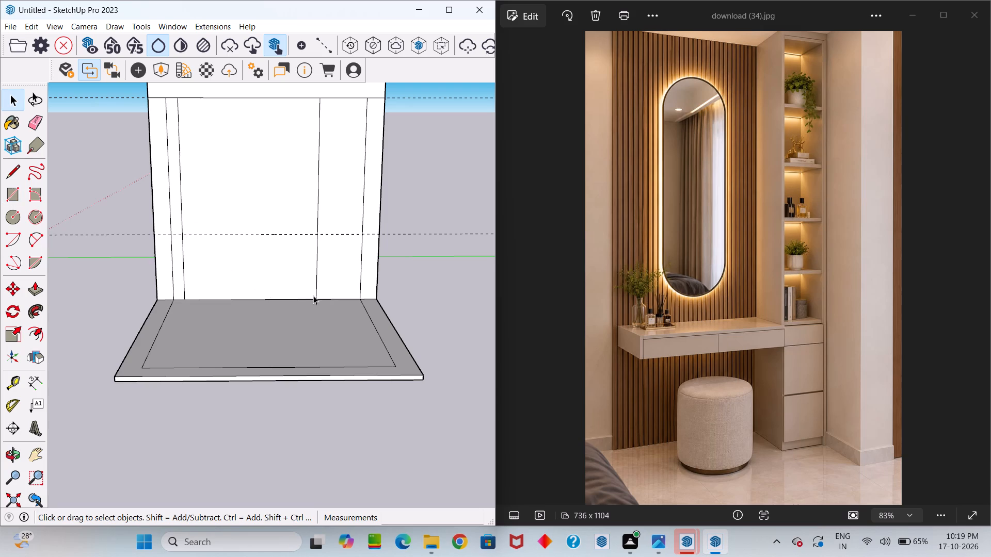
scroll(313, 296, down, 4)
middle_drag(340, 263, 350, 244)
scroll(342, 234, up, 1)
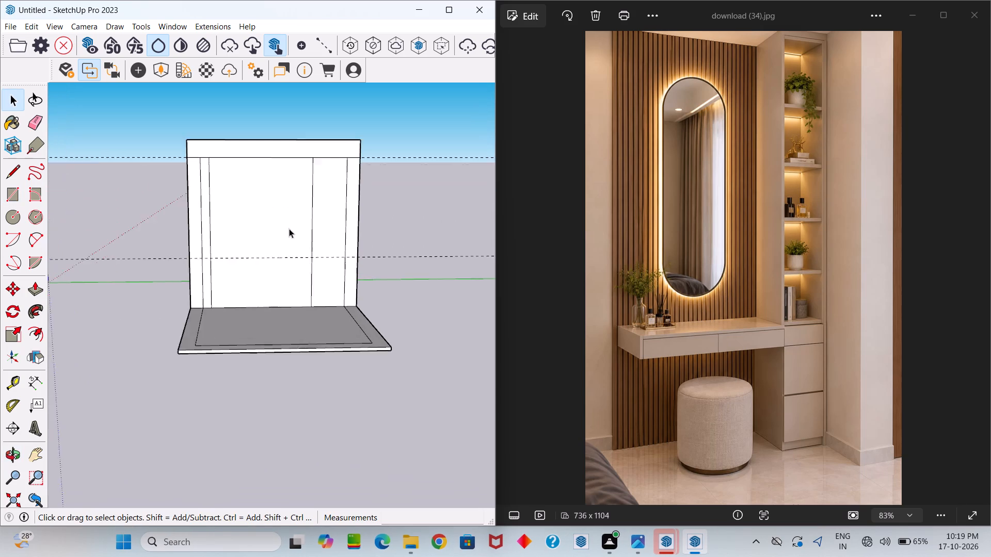
scroll(289, 228, up, 2)
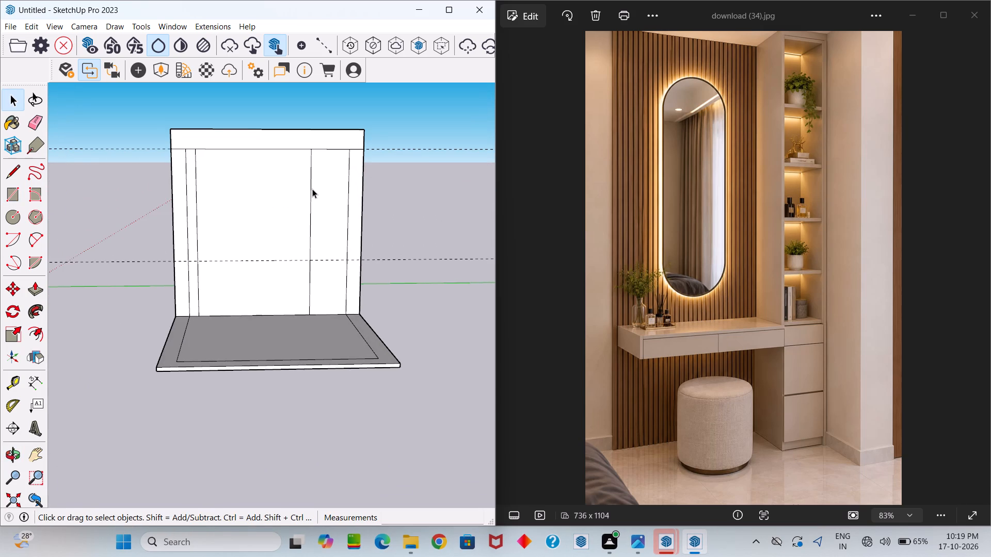
click(312, 189)
key(r)
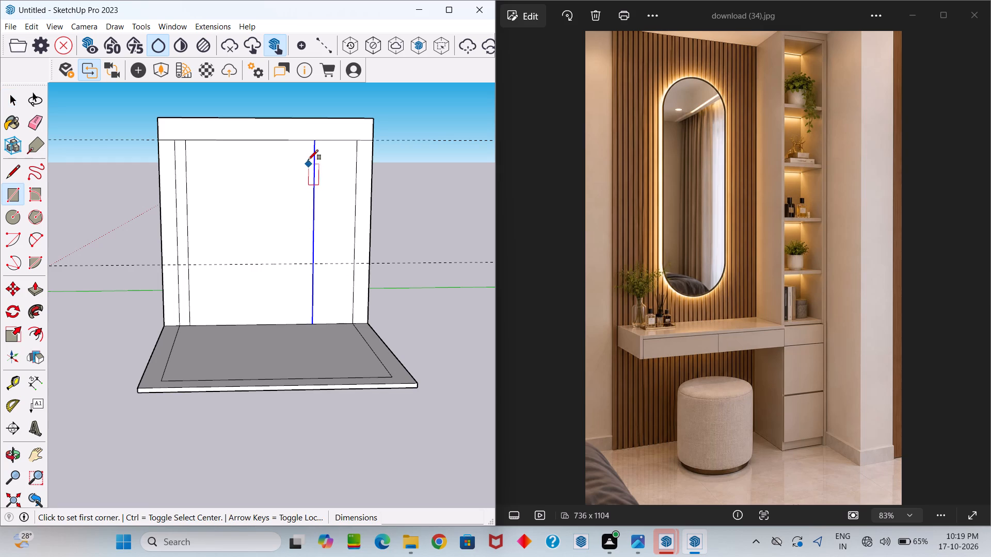
click(318, 143)
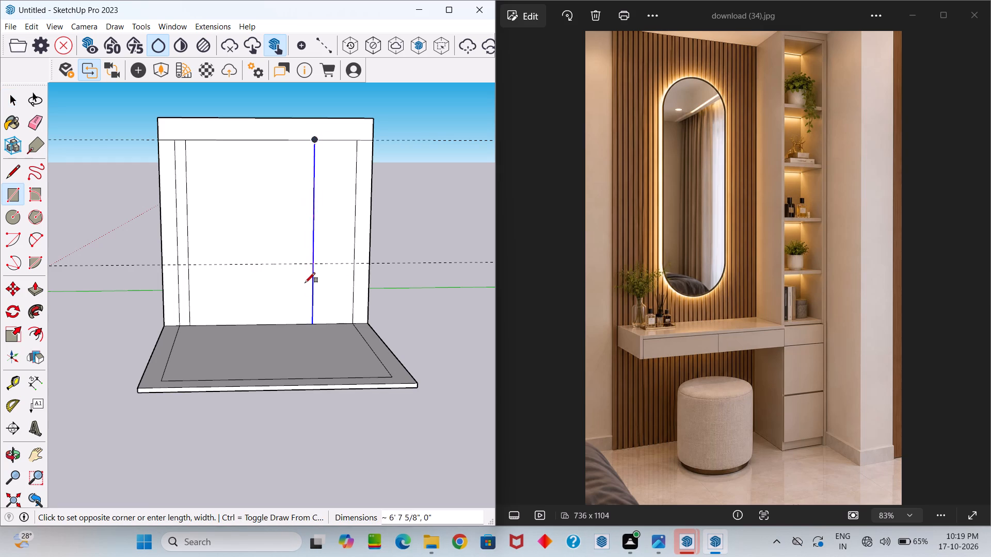
scroll(303, 324, up, 13)
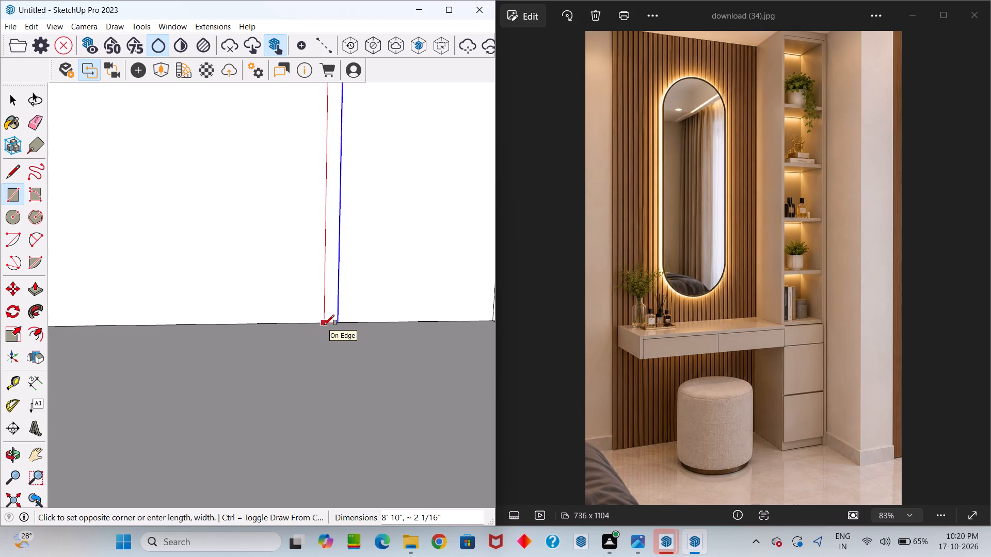
key(1)
key(Return)
Draw a narrow 8' 10" by about 2 1/16" rectangle along the third vertical line, from its foot to the small rectangle's opposite top corner.
scroll(344, 300, up, 5)
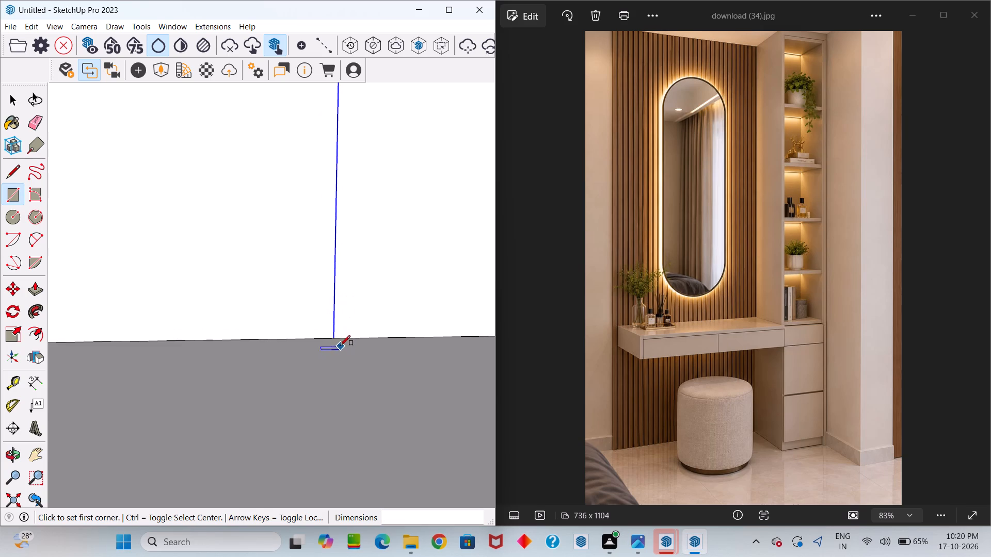
click(333, 337)
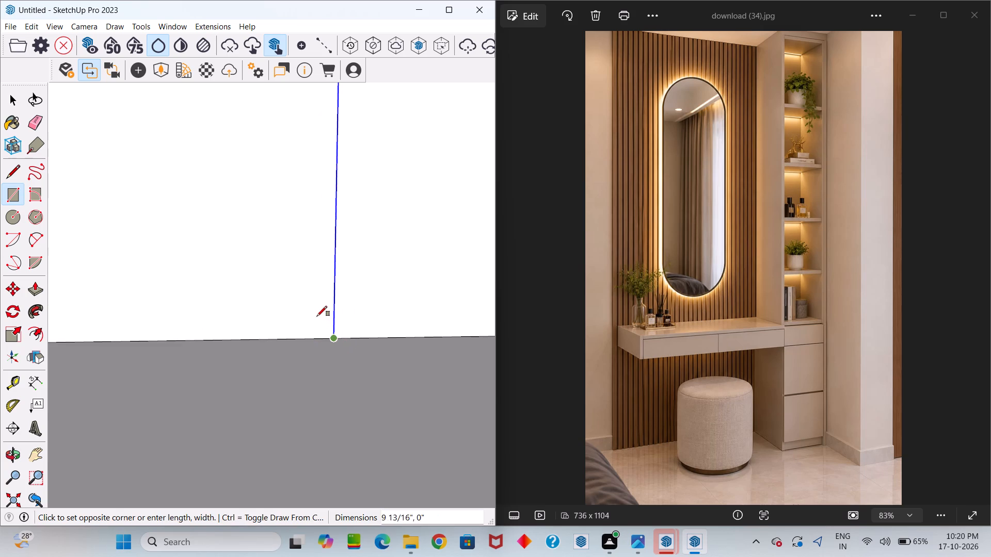
scroll(291, 307, down, 18)
scroll(293, 312, down, 6)
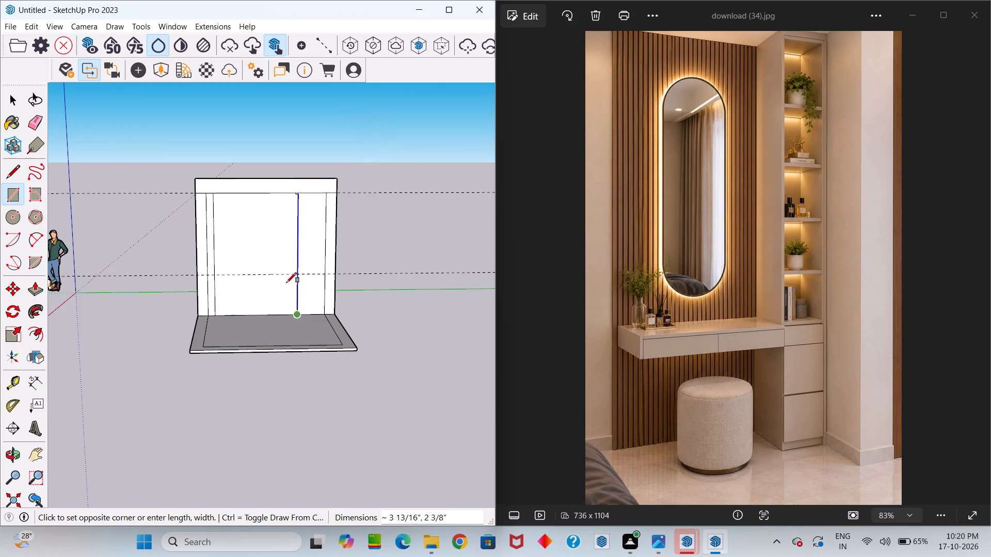
scroll(289, 197, up, 18)
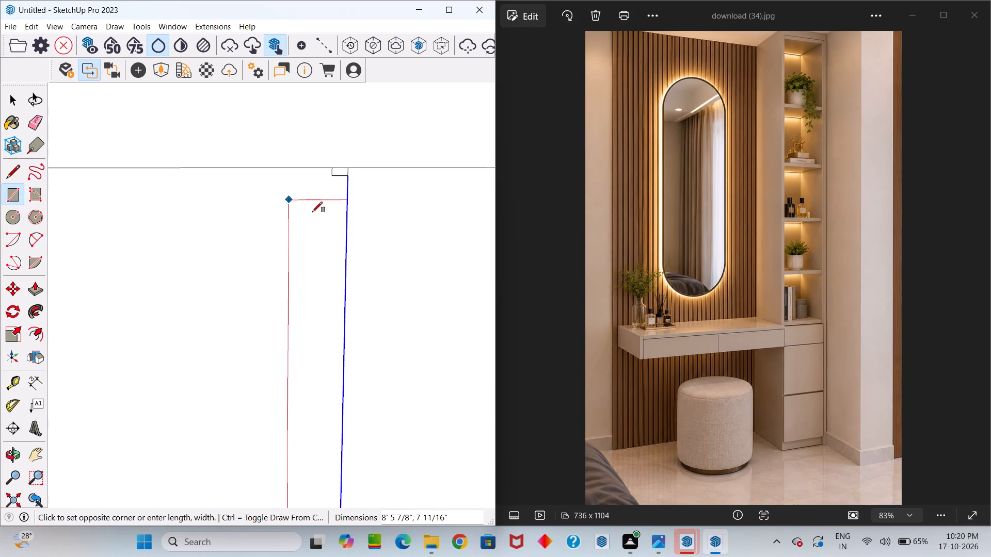
click(329, 170)
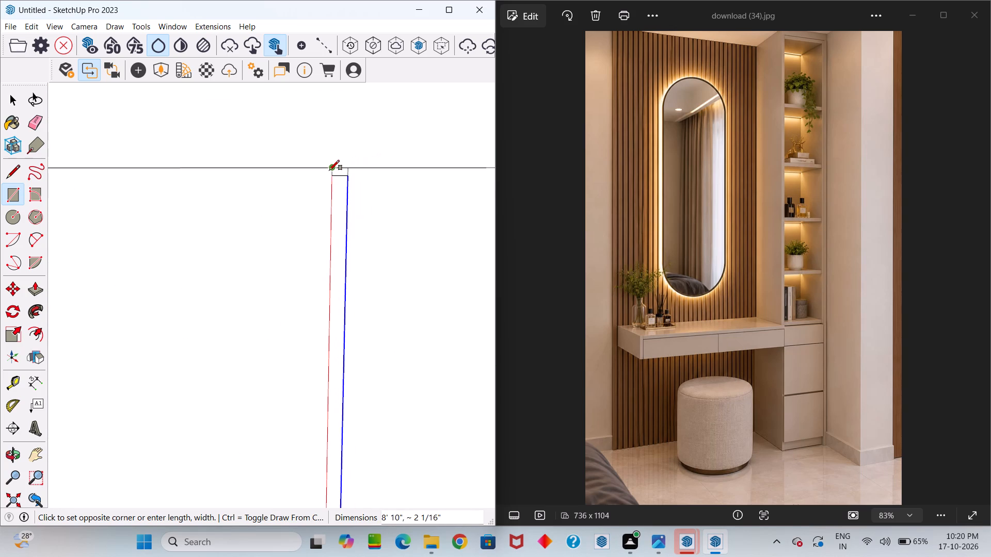
key(space)
Erase the short horizontal line crossing the narrow strip just below the wall's top band.
scroll(327, 178, down, 5)
scroll(330, 196, up, 11)
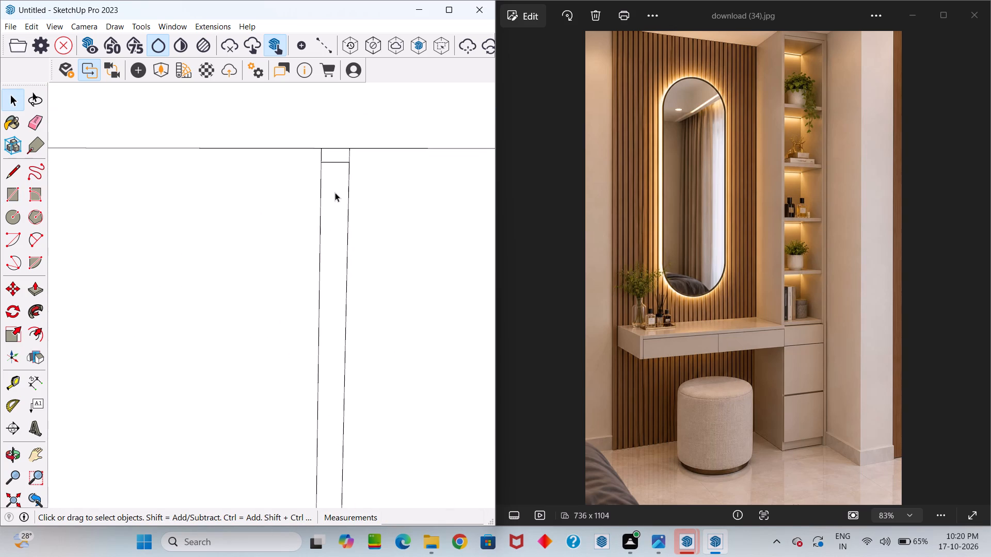
key(e)
scroll(336, 189, up, 5)
click(342, 143)
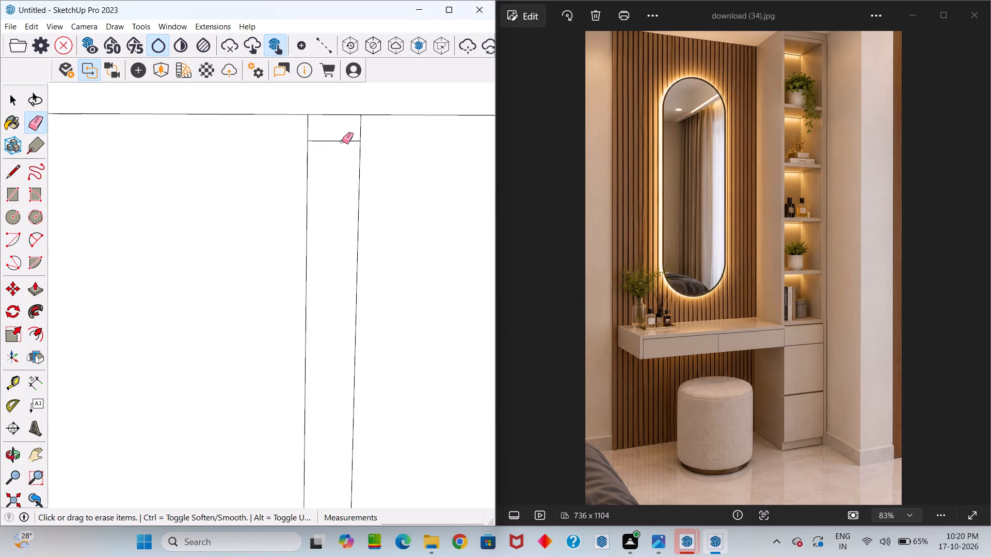
click(342, 141)
Draw a 2-point arc about 2 1/16" wide across the narrow strip's top end, bulging up to the top band's lower edge.
scroll(341, 145, down, 15)
middle_drag(356, 187, 376, 169)
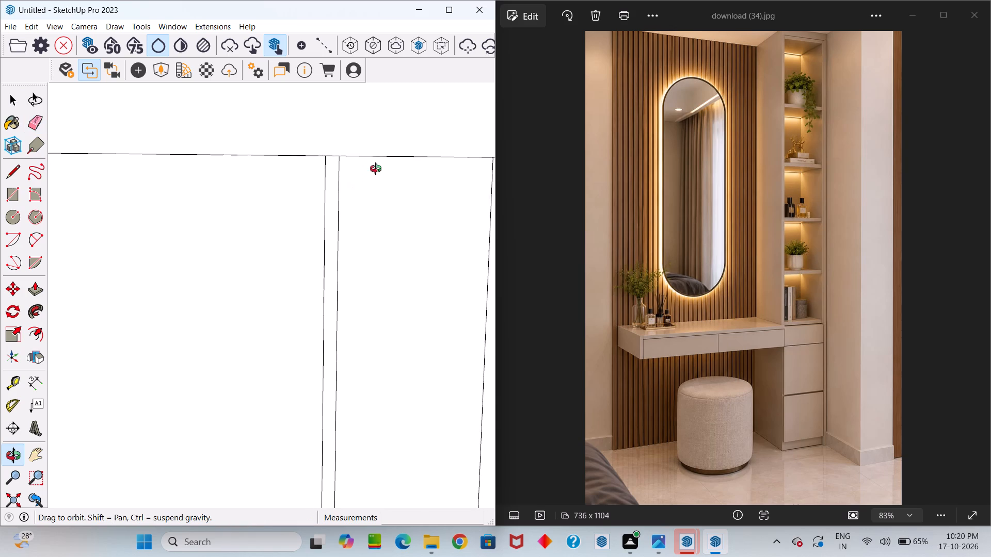
middle_drag(376, 169, 337, 170)
key(a)
scroll(321, 203, up, 6)
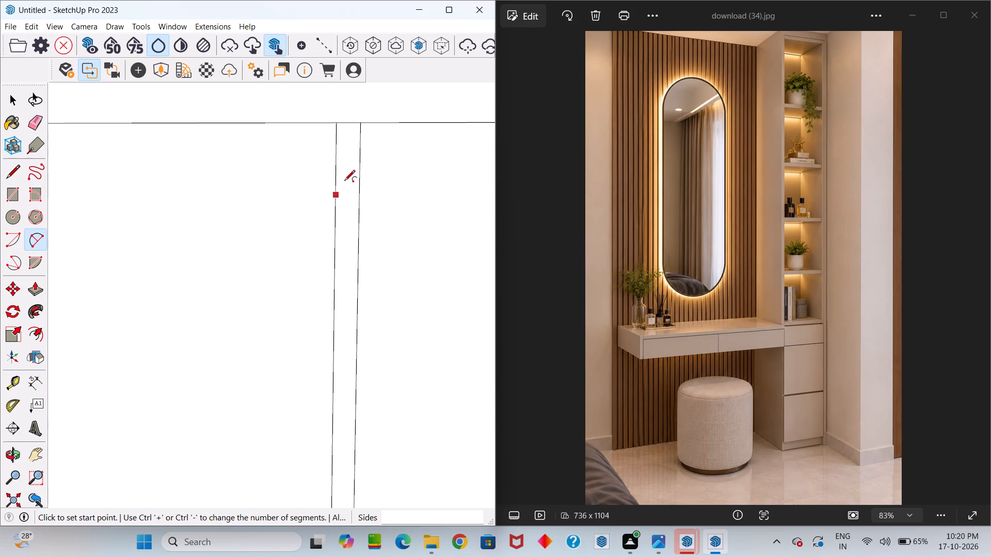
scroll(344, 182, up, 4)
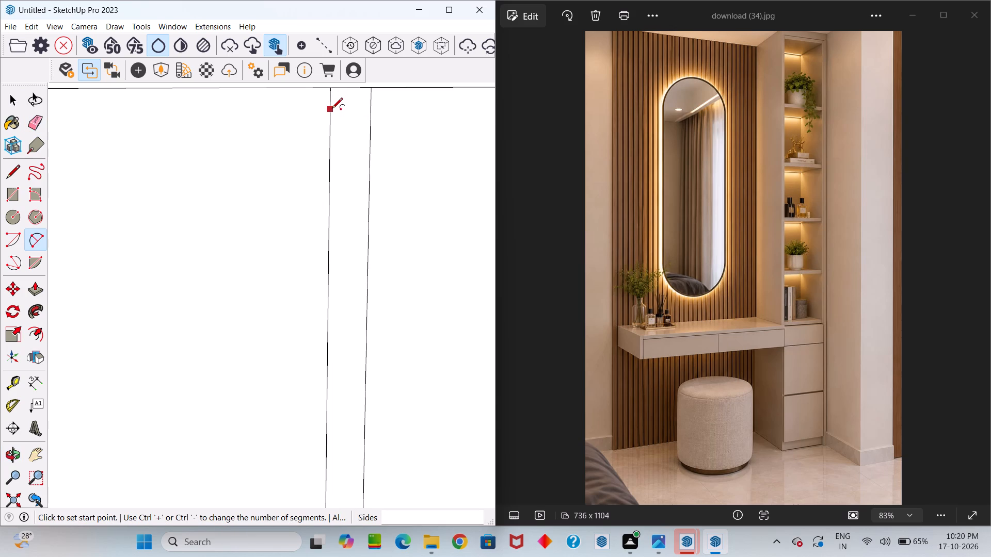
click(332, 109)
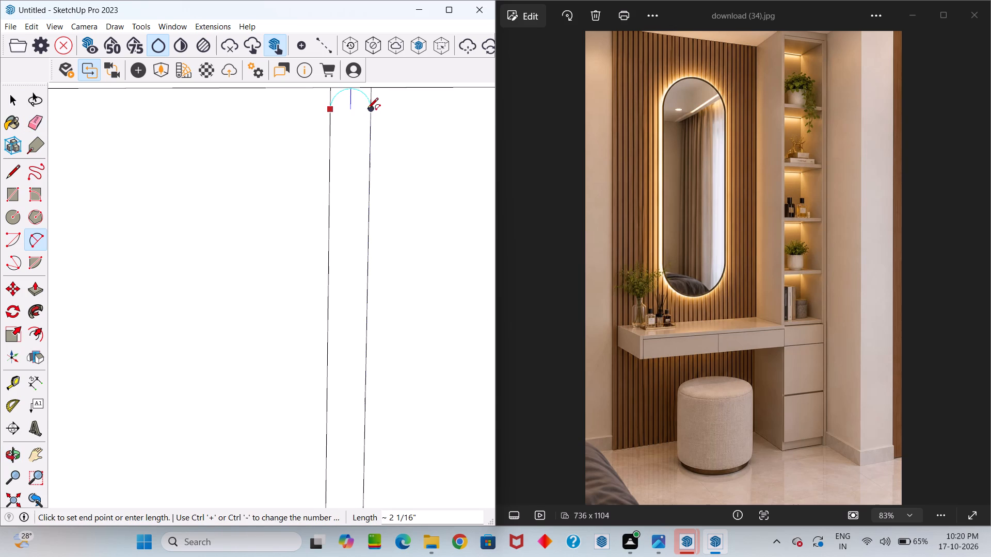
triple_click(369, 112)
key(space)
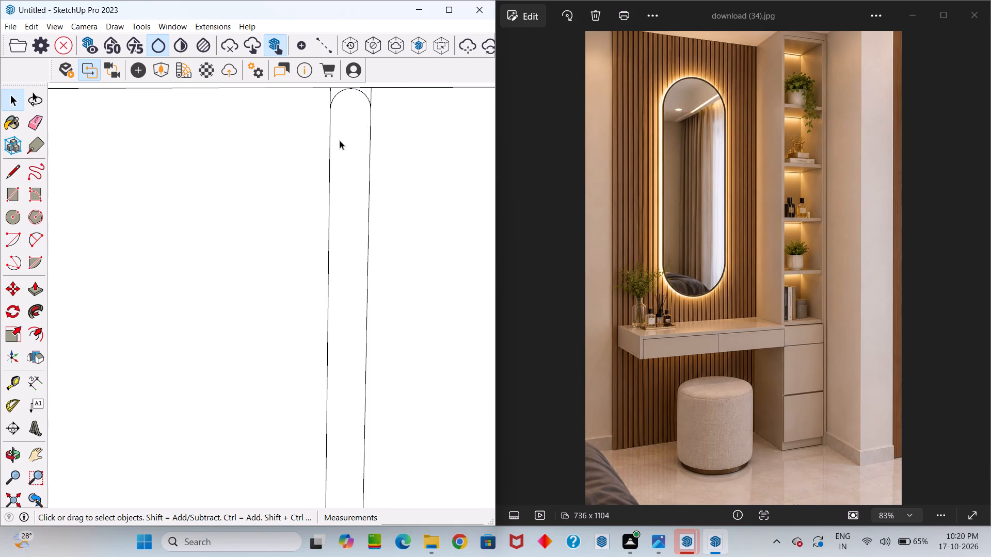
scroll(340, 140, down, 3)
scroll(361, 114, up, 12)
middle_drag(351, 120, 332, 402)
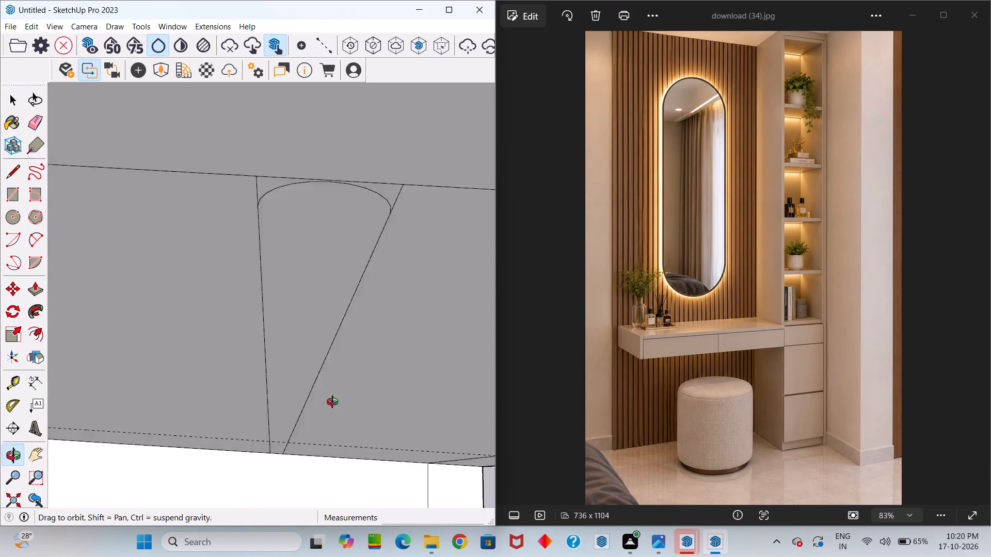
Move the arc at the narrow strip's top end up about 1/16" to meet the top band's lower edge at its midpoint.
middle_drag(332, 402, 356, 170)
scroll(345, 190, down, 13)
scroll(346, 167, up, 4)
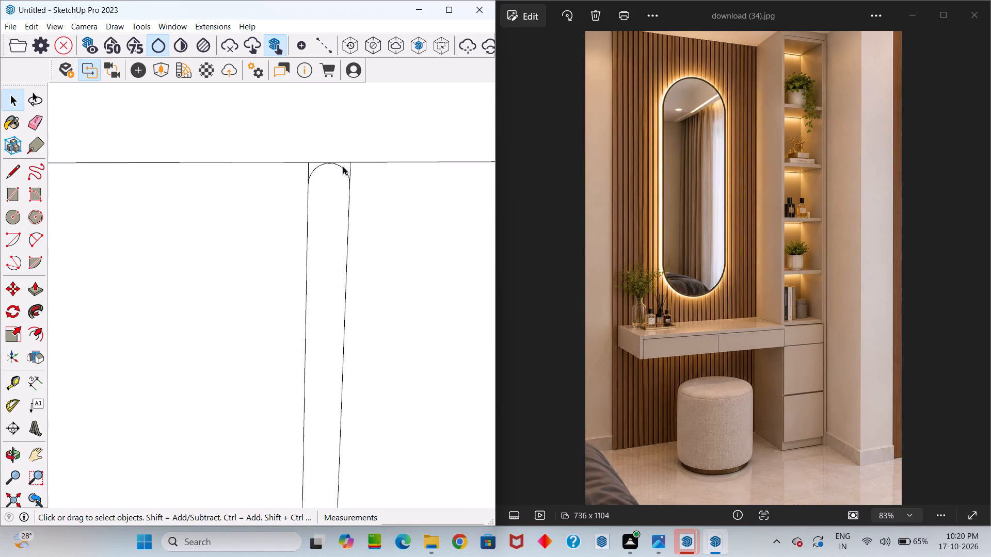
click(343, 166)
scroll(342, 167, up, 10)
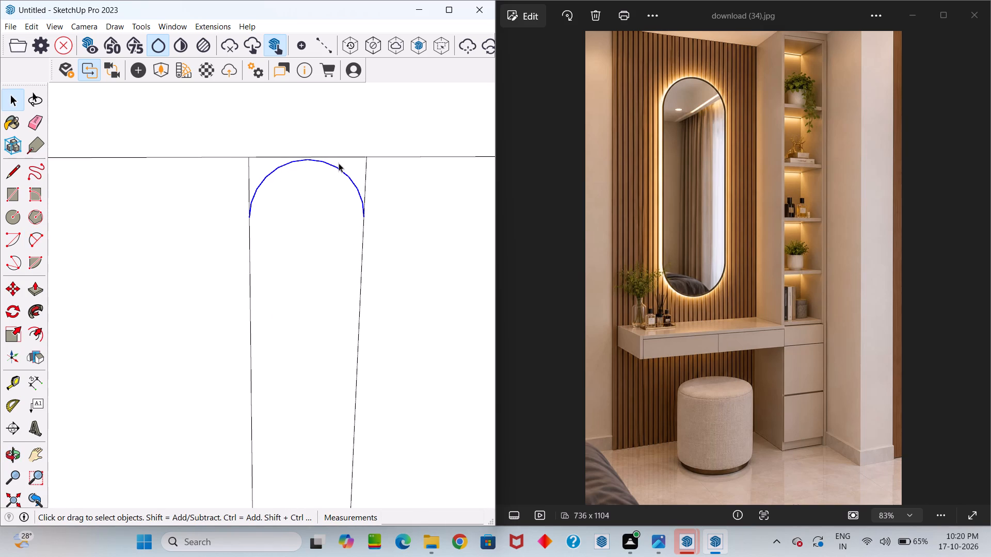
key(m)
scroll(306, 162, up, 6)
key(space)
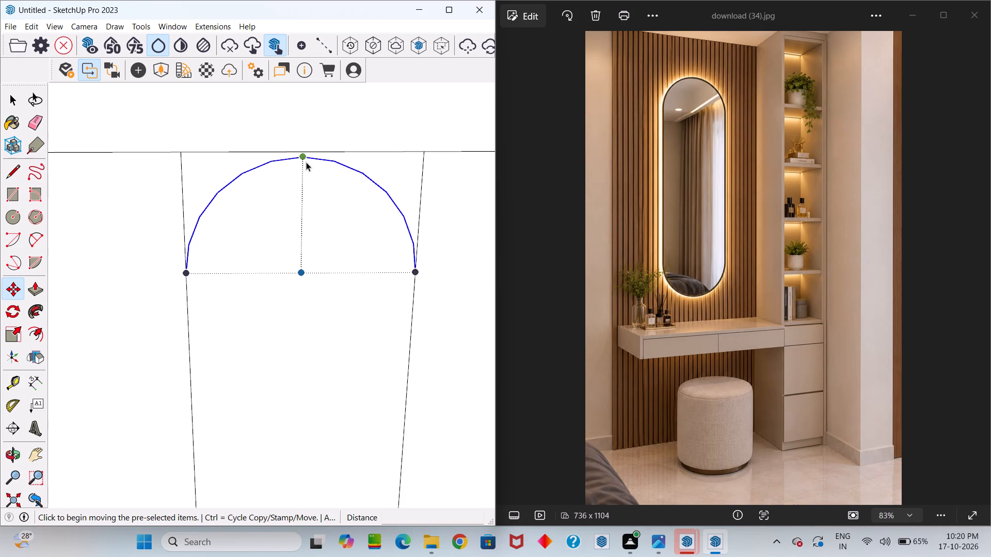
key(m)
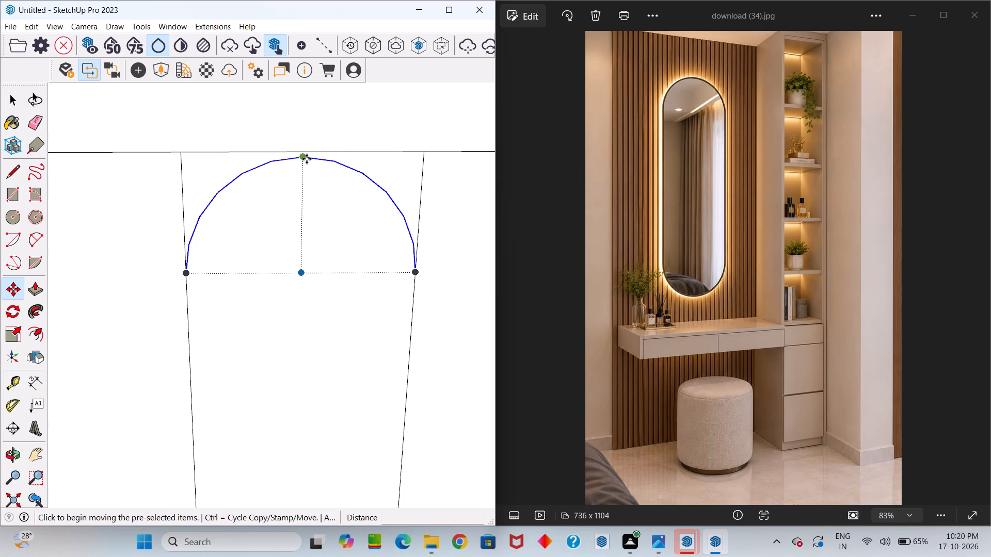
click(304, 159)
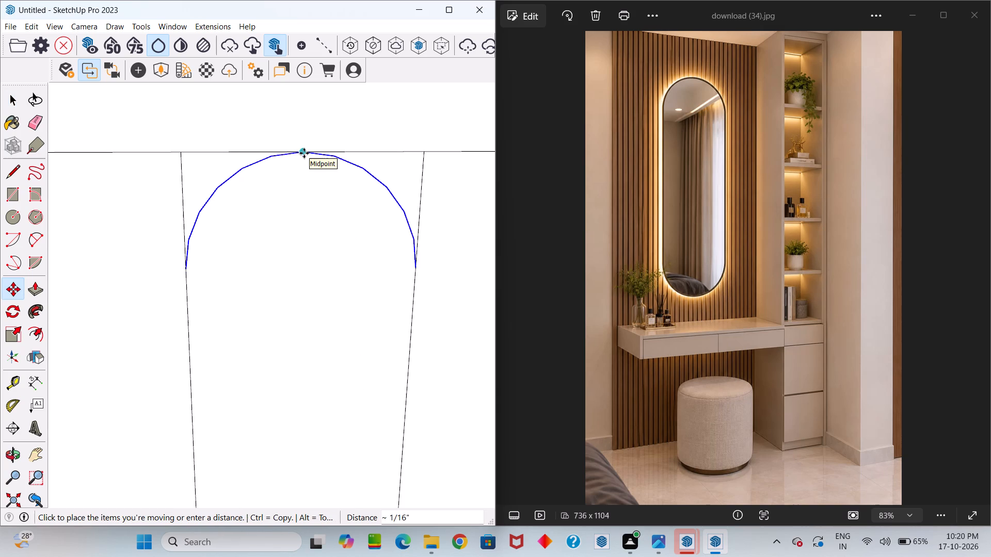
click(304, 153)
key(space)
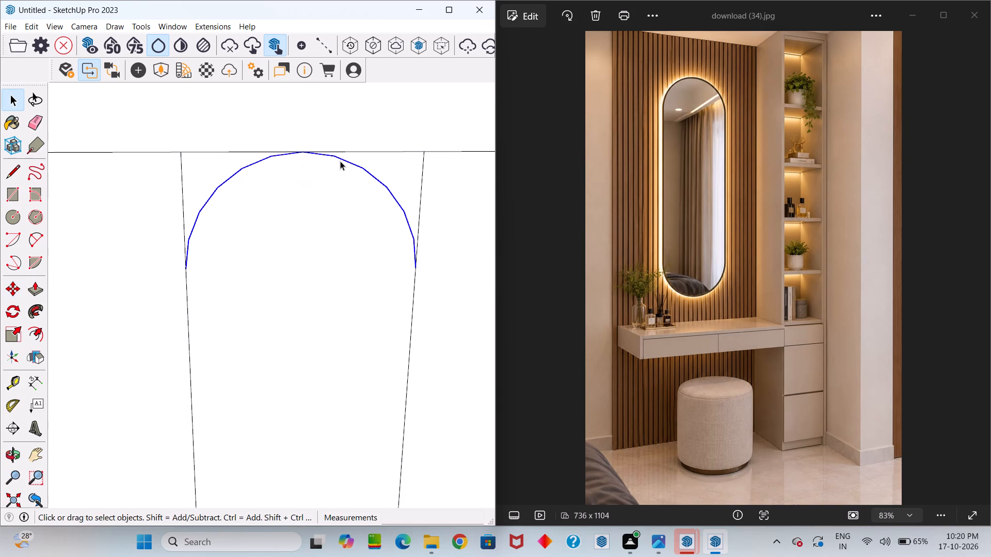
Select both halves of the strip's arc and open their Entity Info, keeping the arc in view beside it.
click(340, 160)
click(340, 160)
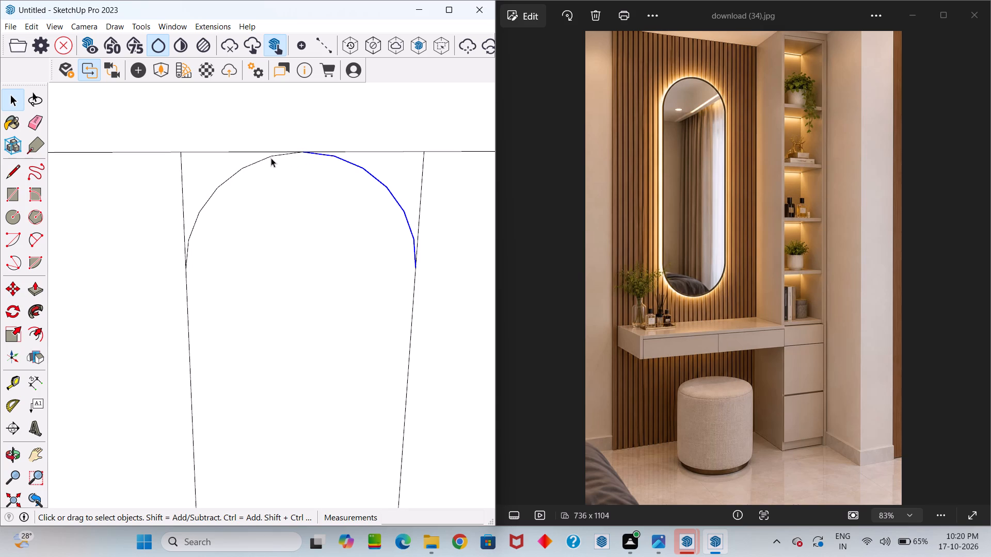
ctrl+click(263, 159)
ctrl+scroll(262, 177, down, 6)
scroll(279, 191, down, 12)
scroll(255, 235, down, 5)
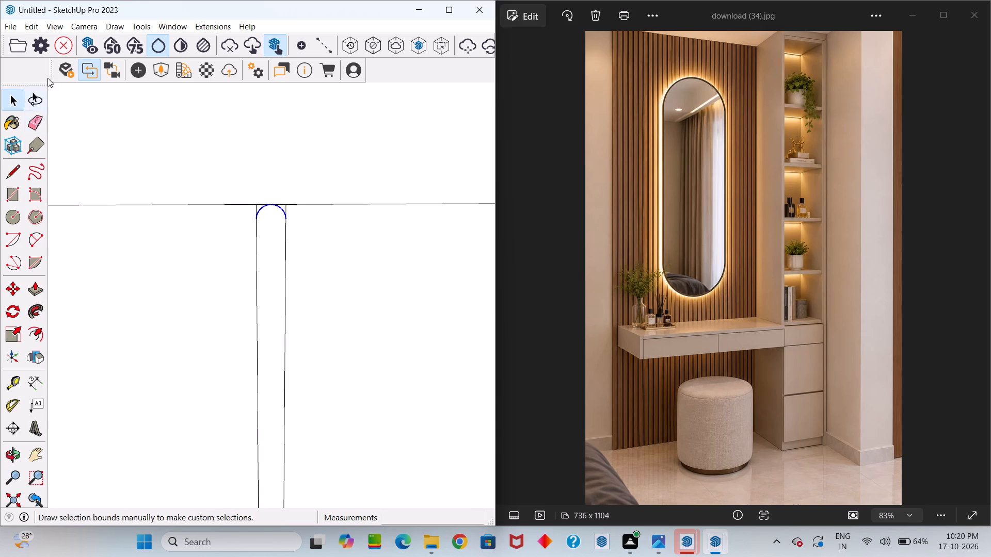
click(12, 120)
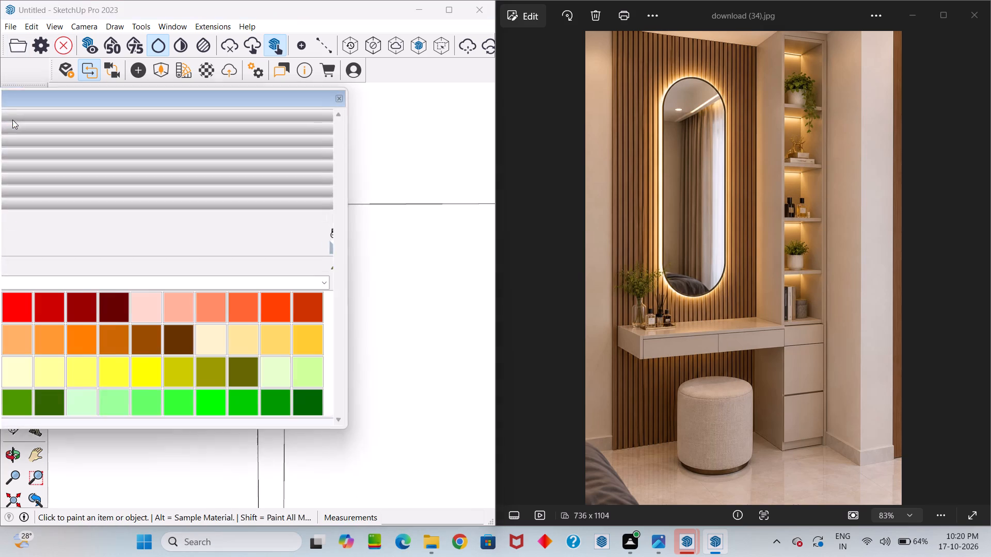
drag(282, 91, 390, 85)
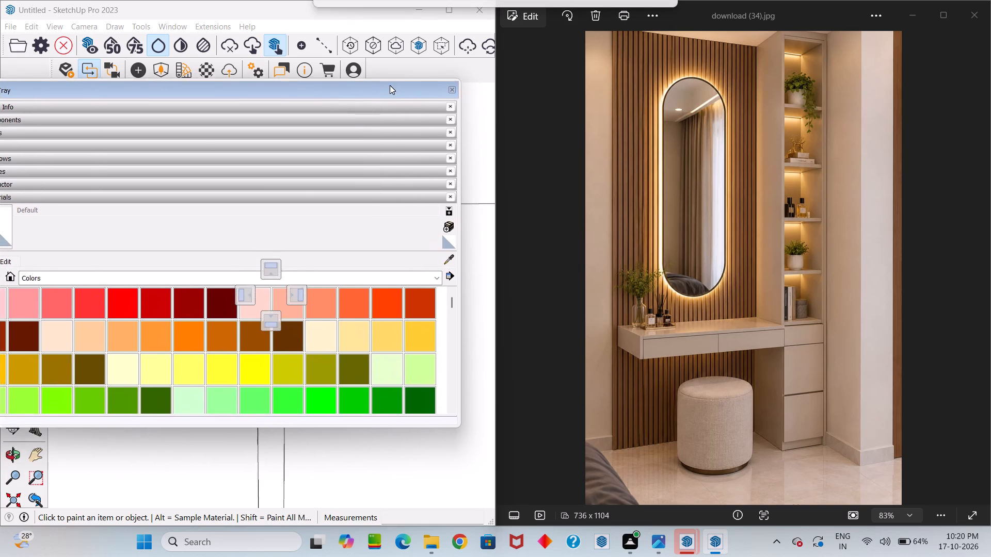
drag(390, 85, 479, 76)
click(187, 100)
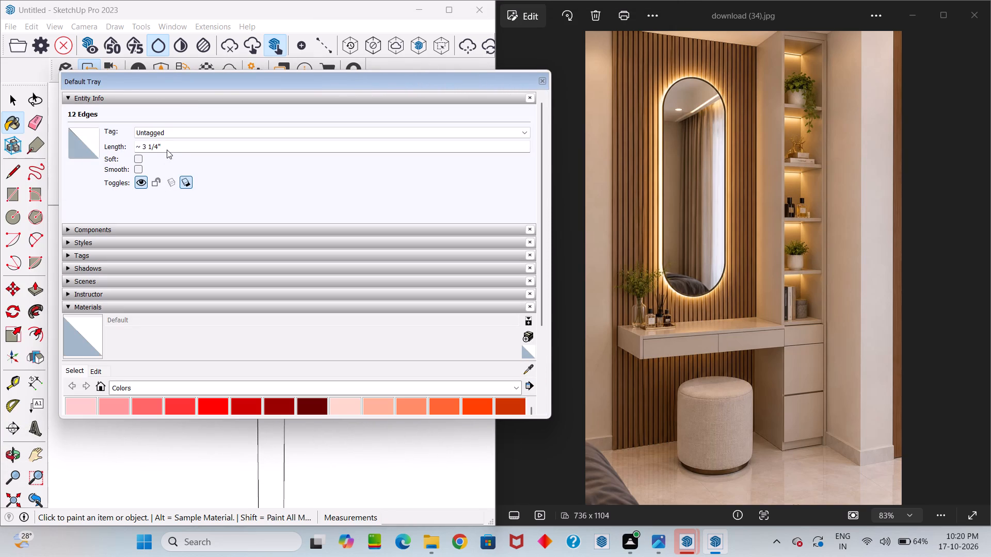
scroll(168, 148, down, 3)
scroll(165, 154, up, 6)
drag(258, 80, 178, 330)
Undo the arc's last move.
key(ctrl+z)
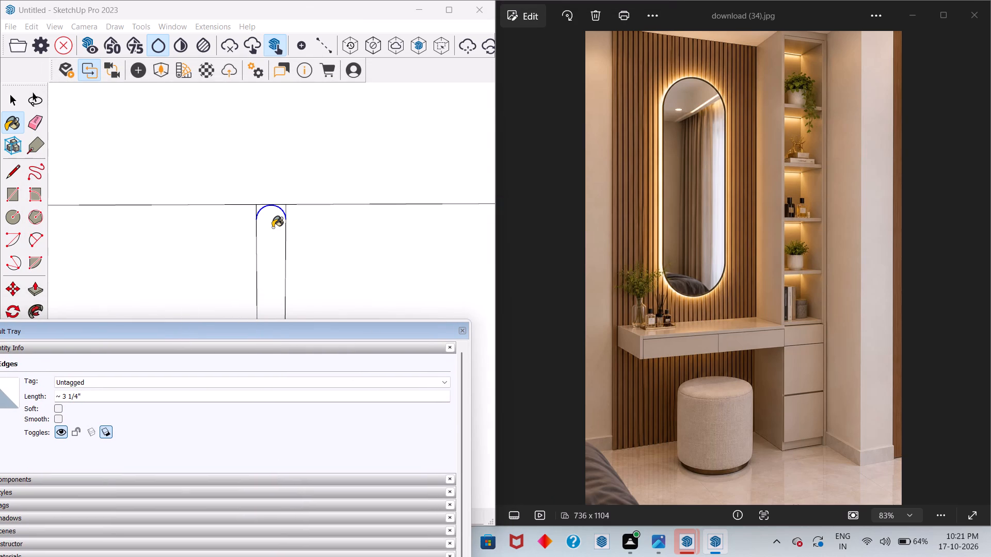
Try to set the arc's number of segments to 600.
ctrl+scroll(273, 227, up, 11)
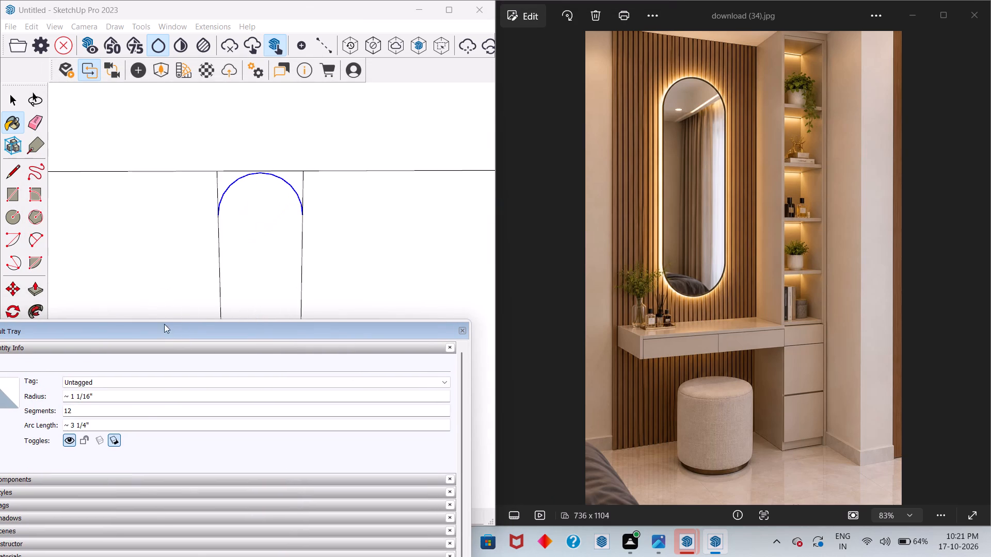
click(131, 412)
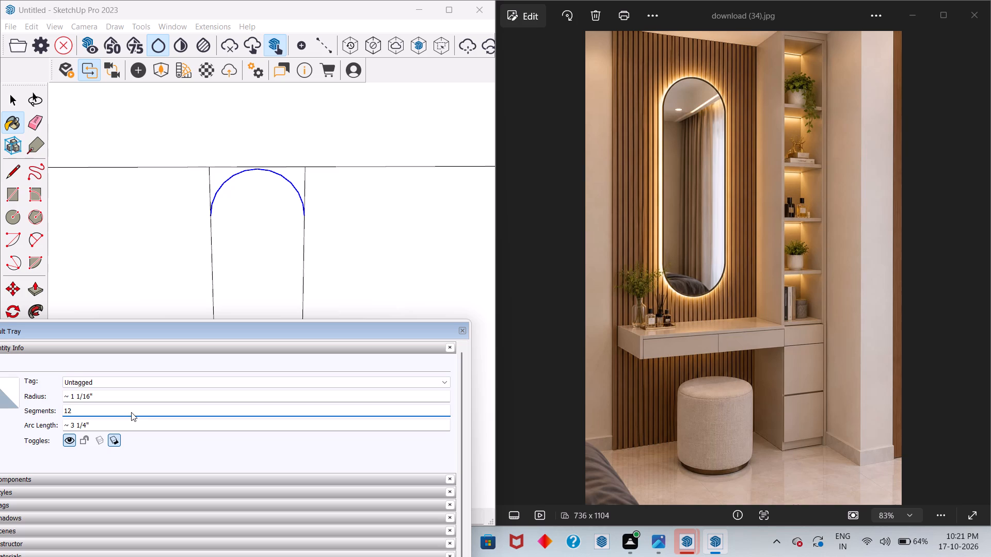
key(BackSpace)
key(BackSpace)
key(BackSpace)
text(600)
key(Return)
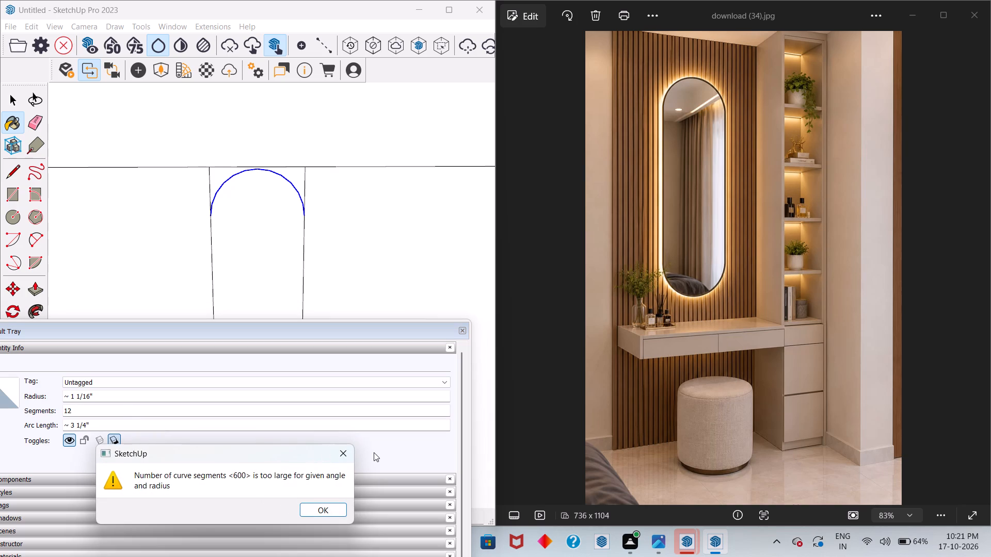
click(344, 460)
Set the arc's number of segments to 60 and close the properties tray.
click(140, 413)
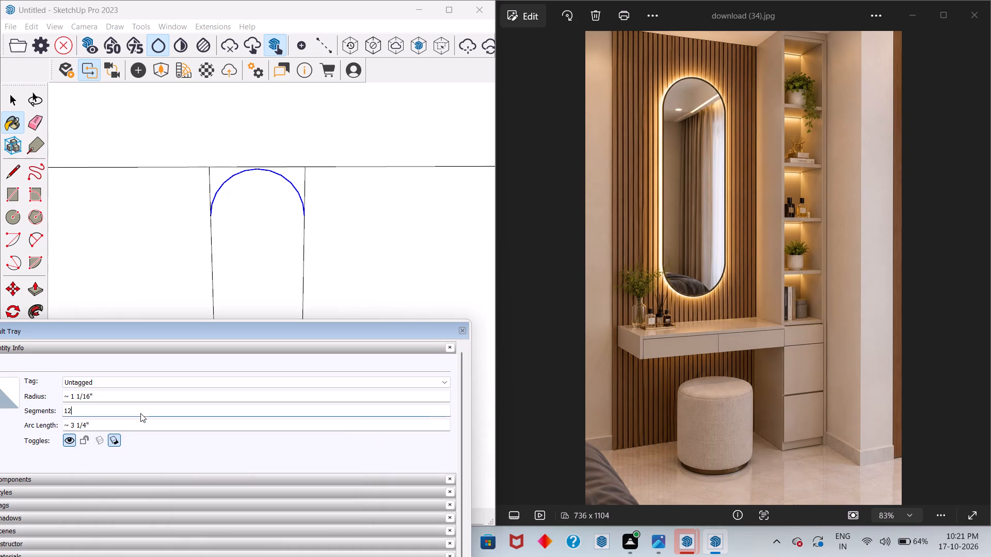
key(BackSpace)
key(BackSpace)
text(60)
key(Return)
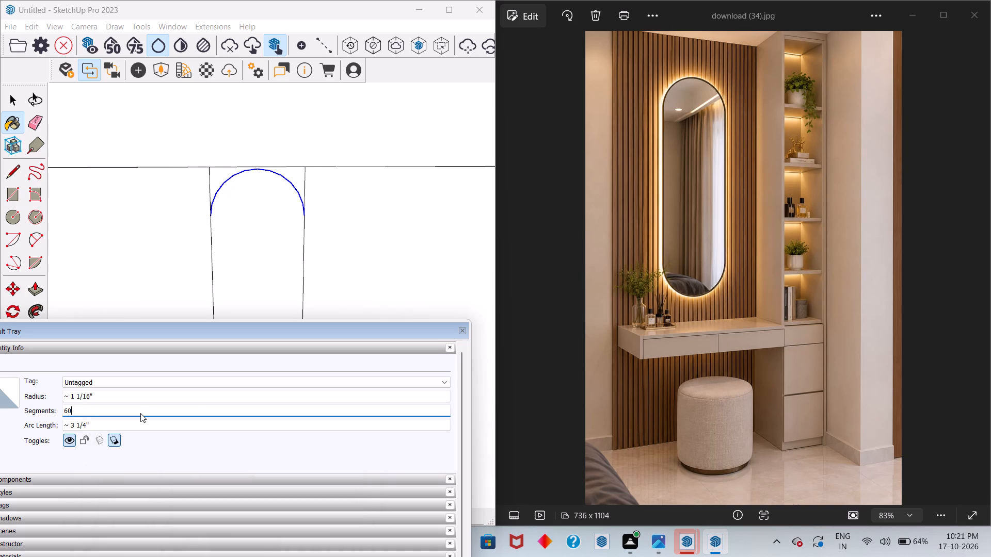
key(Return)
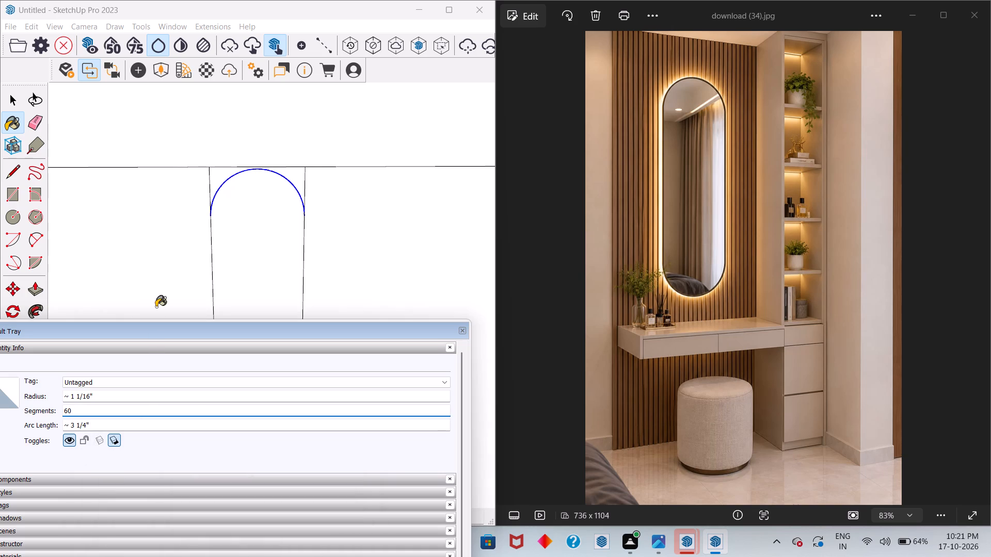
key(space)
click(273, 237)
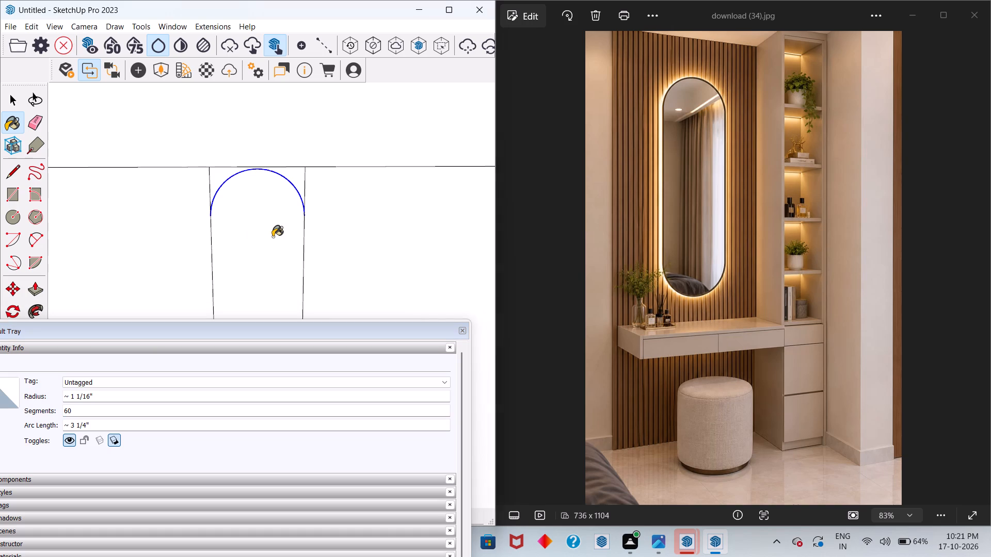
click(465, 332)
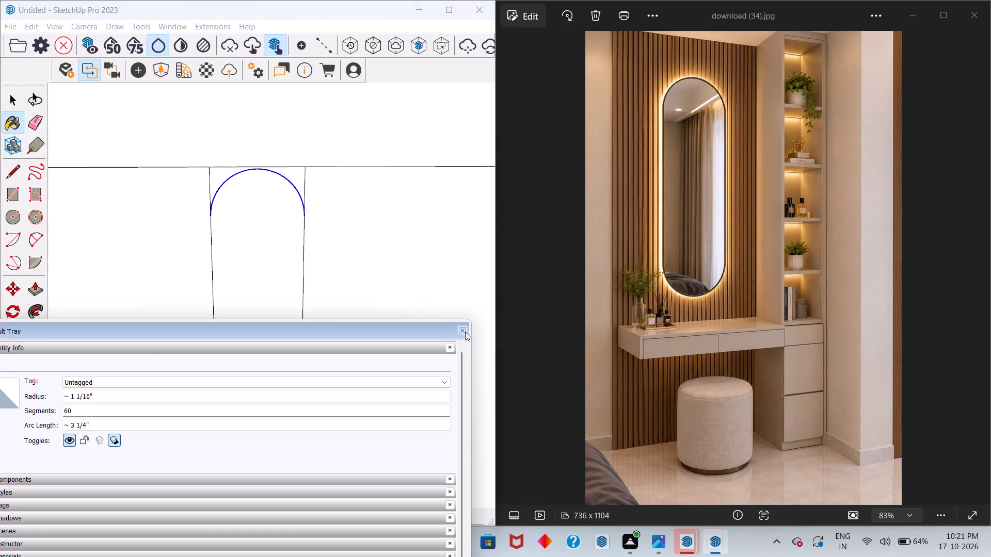
Move the smoothed arc up about 1/16" from its top point onto the top band's lower edge.
scroll(460, 322, down, 12)
key(space)
scroll(417, 276, up, 8)
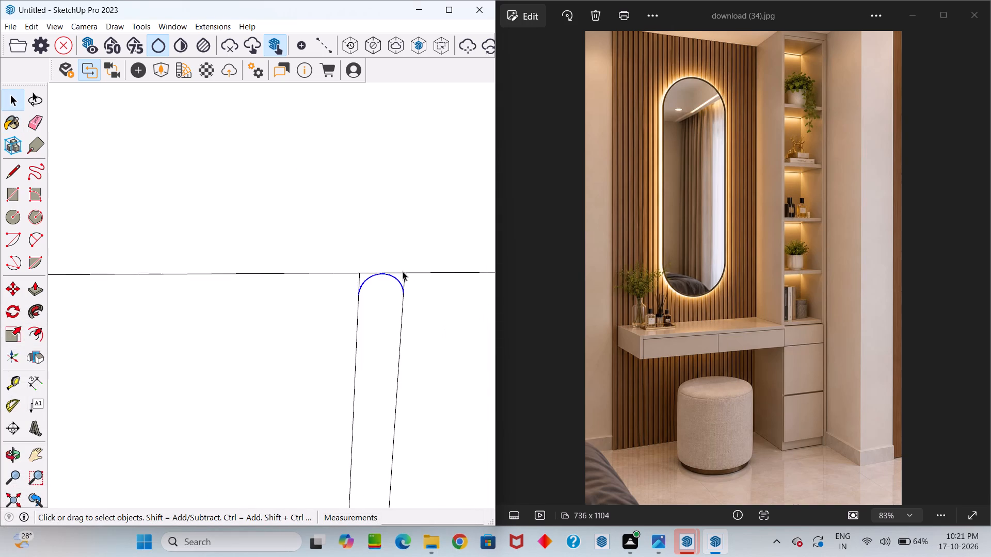
scroll(403, 271, up, 11)
middle_drag(375, 275, 340, 227)
scroll(339, 227, down, 7)
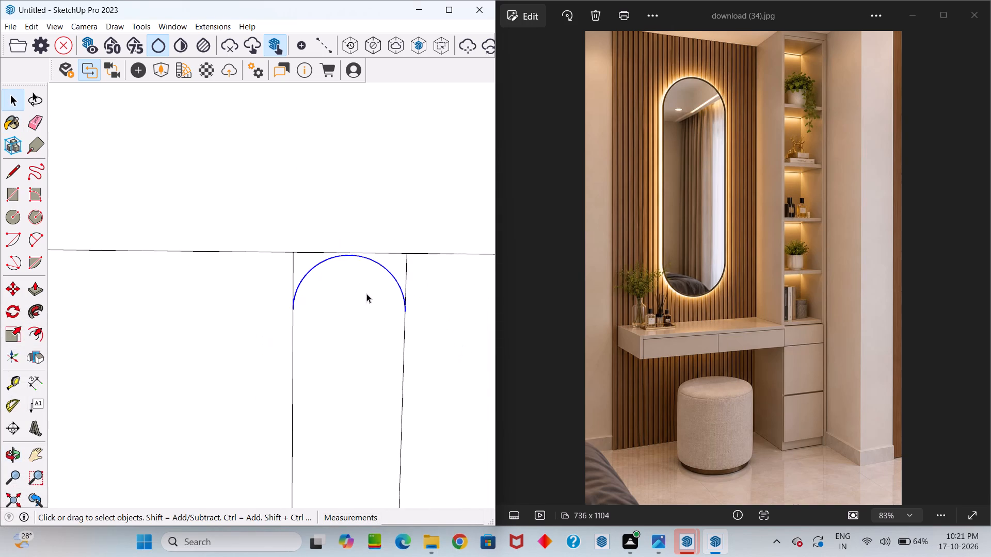
middle_drag(368, 286, 365, 239)
scroll(361, 256, down, 16)
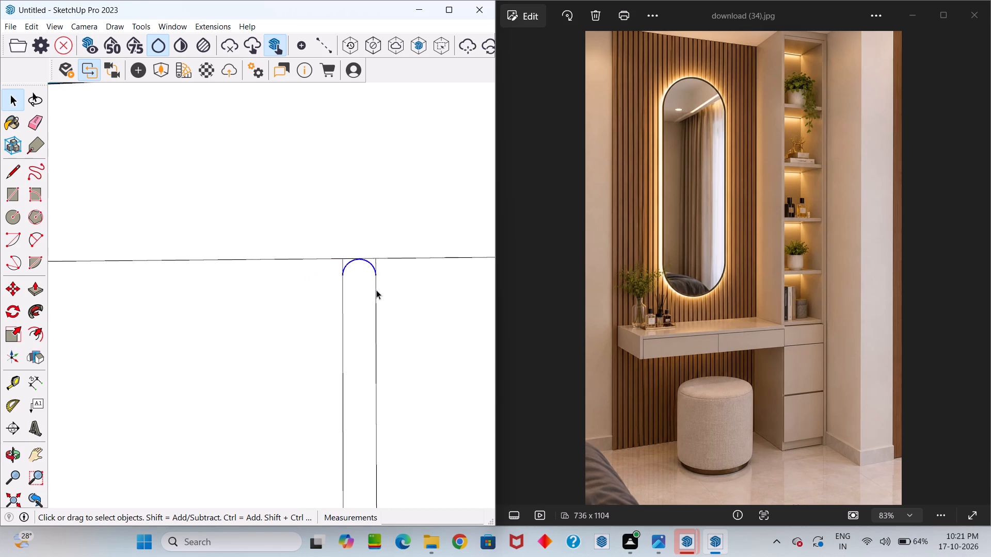
scroll(378, 276, up, 16)
scroll(332, 264, up, 3)
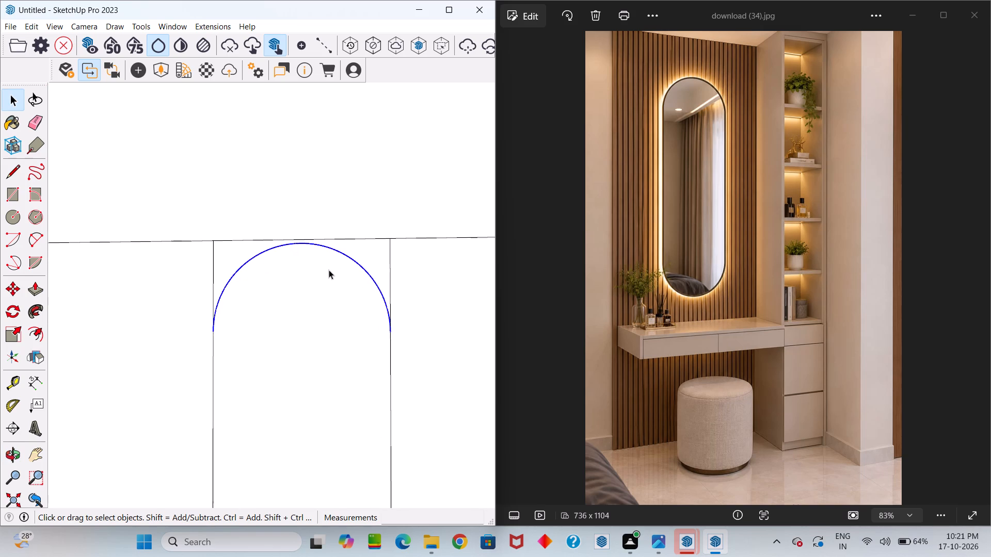
key(m)
scroll(309, 261, up, 6)
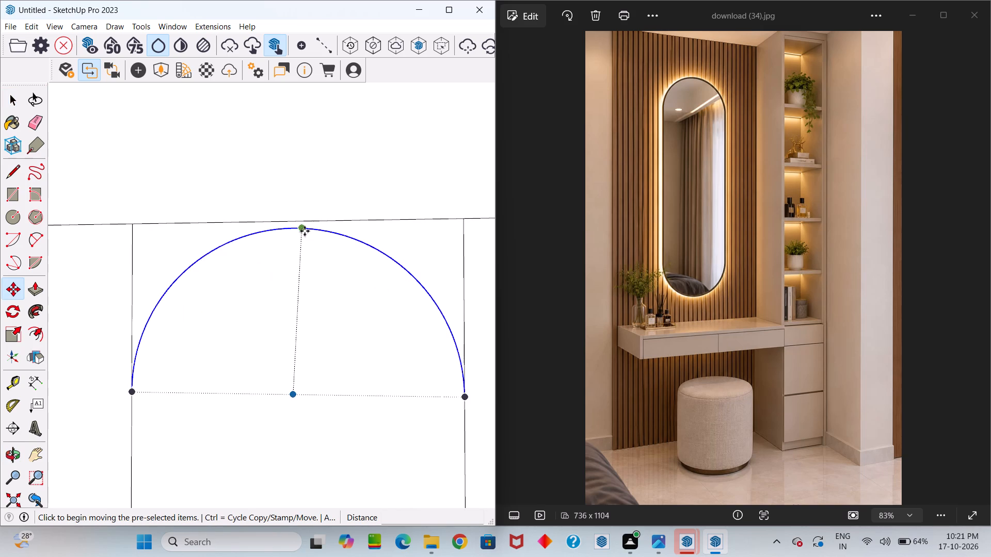
click(305, 231)
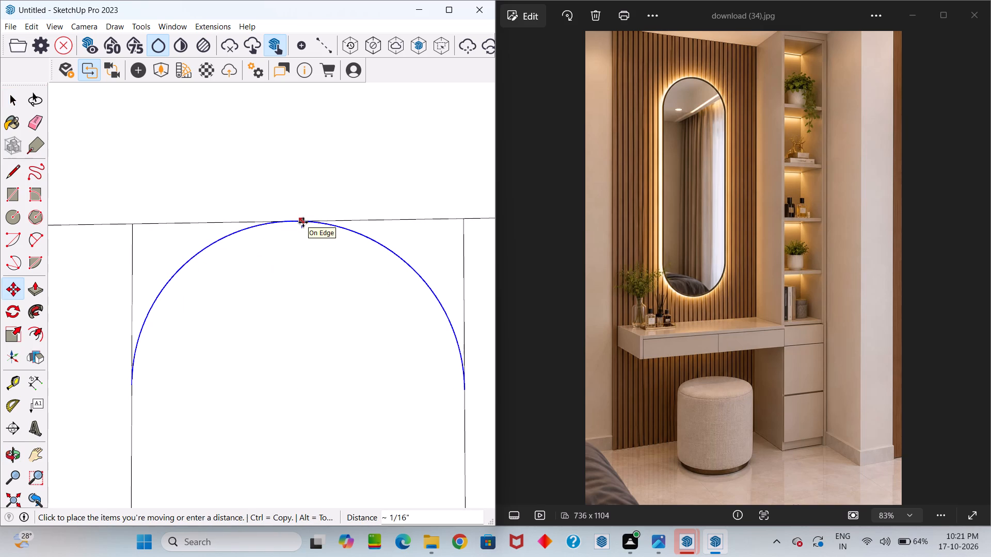
click(303, 222)
key(space)
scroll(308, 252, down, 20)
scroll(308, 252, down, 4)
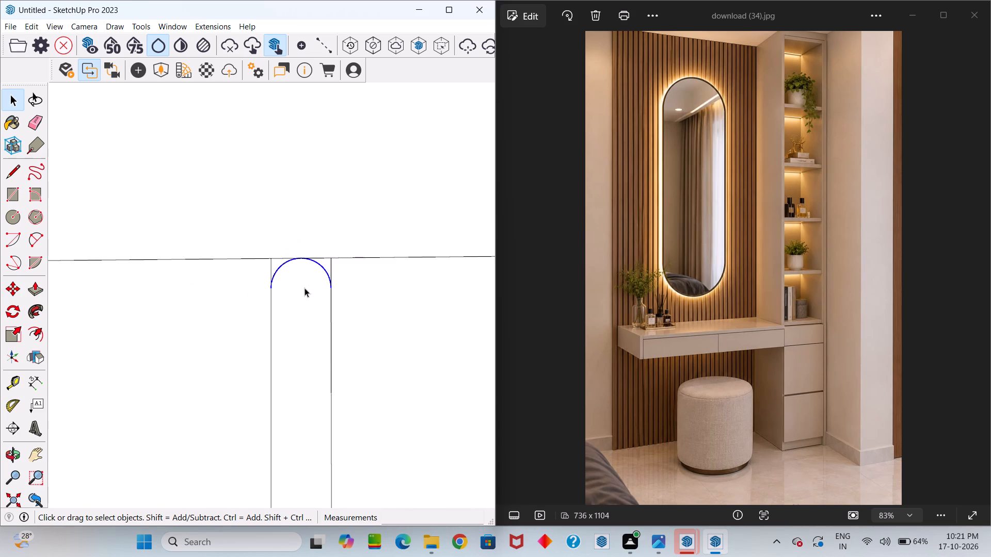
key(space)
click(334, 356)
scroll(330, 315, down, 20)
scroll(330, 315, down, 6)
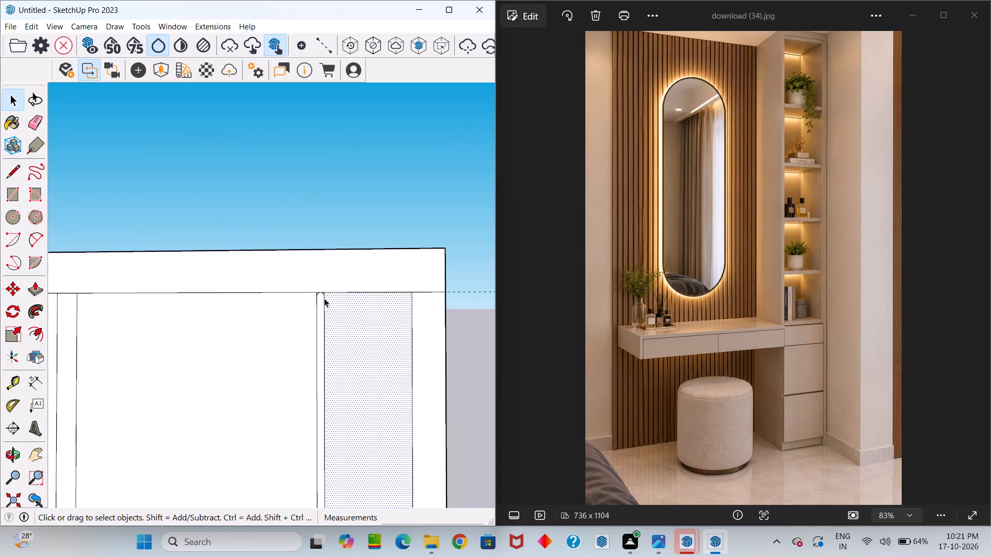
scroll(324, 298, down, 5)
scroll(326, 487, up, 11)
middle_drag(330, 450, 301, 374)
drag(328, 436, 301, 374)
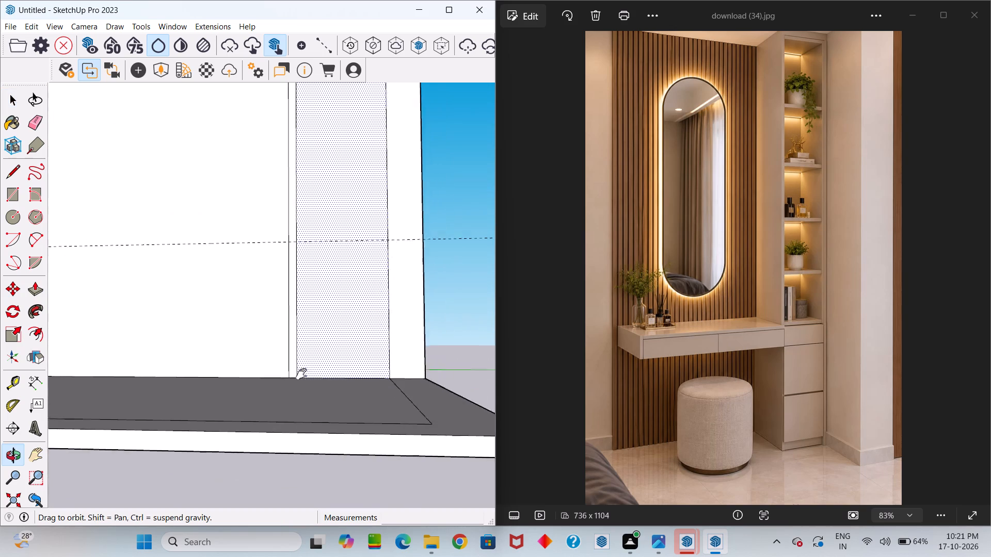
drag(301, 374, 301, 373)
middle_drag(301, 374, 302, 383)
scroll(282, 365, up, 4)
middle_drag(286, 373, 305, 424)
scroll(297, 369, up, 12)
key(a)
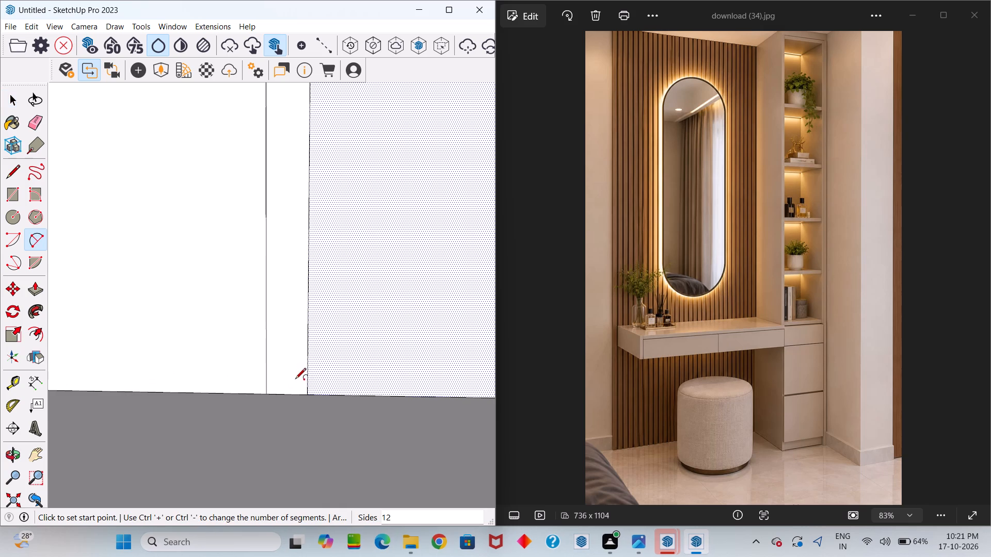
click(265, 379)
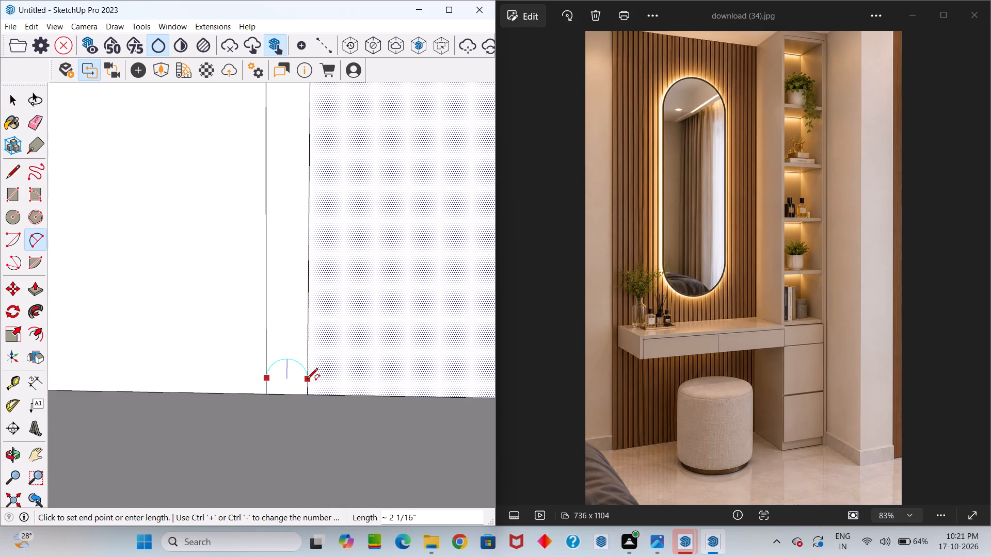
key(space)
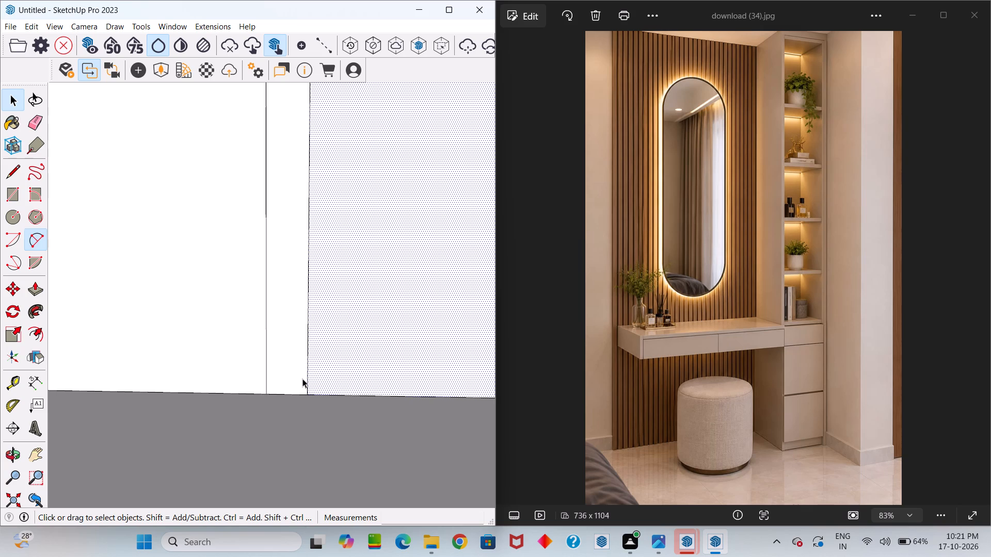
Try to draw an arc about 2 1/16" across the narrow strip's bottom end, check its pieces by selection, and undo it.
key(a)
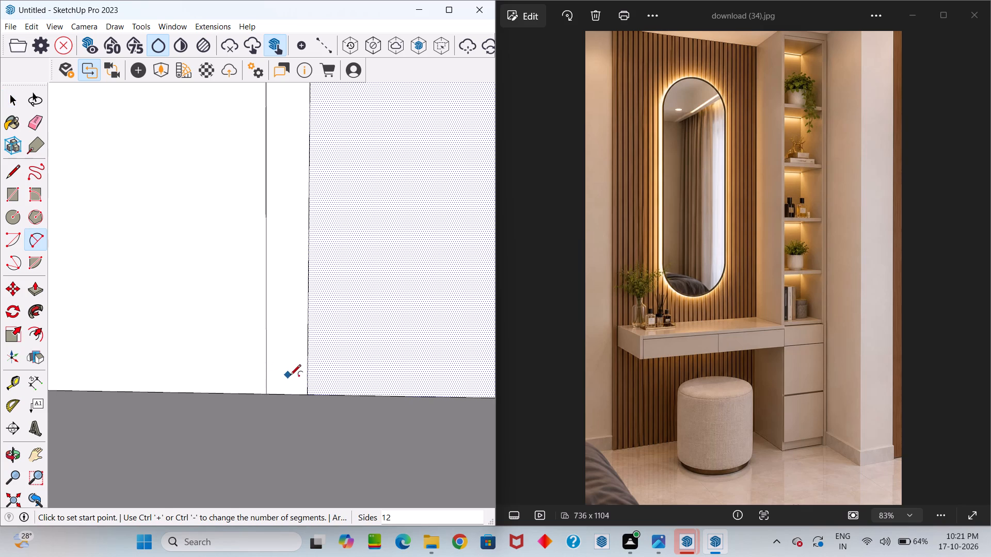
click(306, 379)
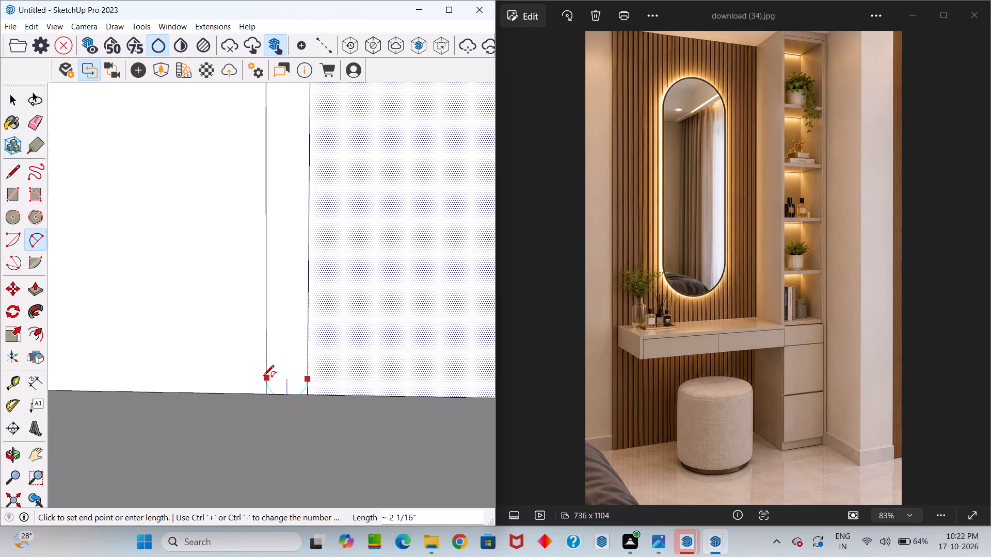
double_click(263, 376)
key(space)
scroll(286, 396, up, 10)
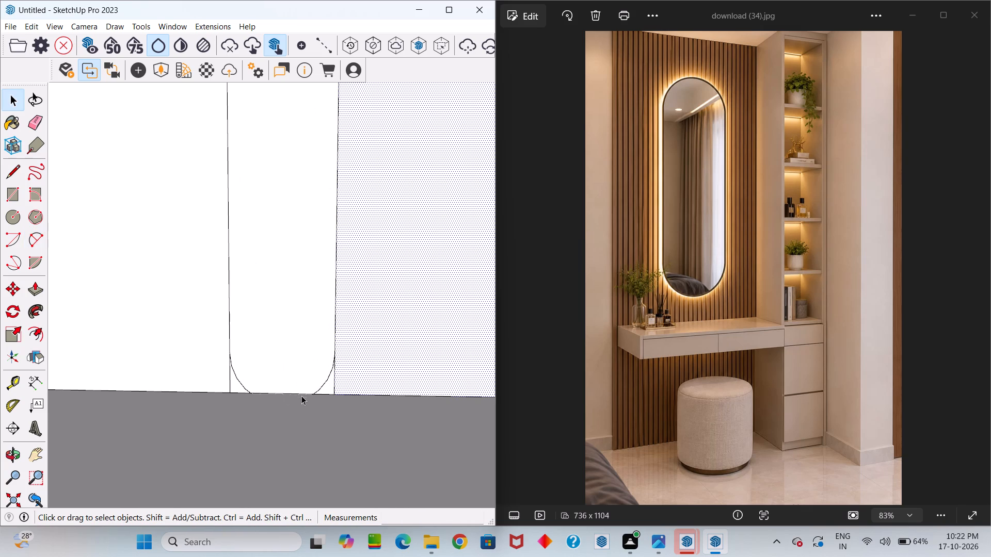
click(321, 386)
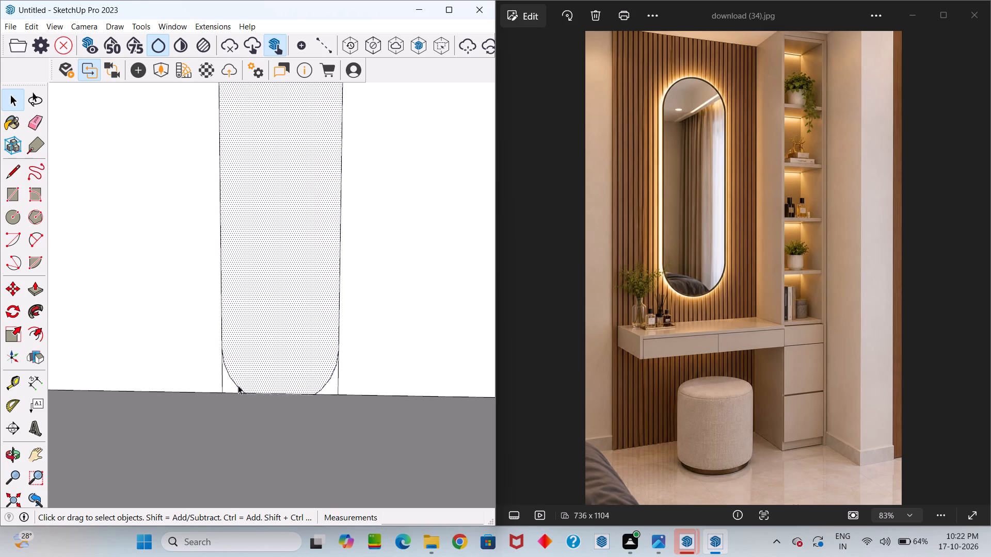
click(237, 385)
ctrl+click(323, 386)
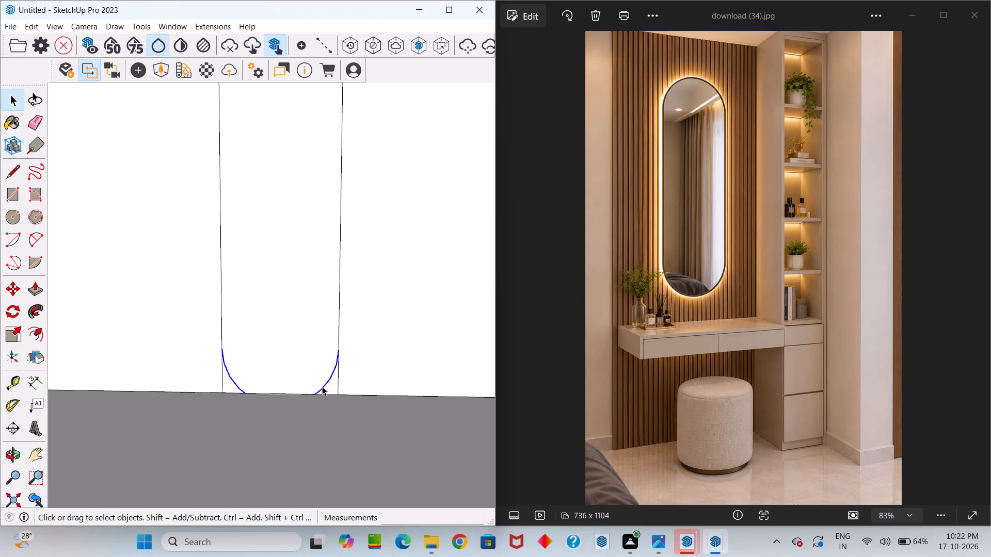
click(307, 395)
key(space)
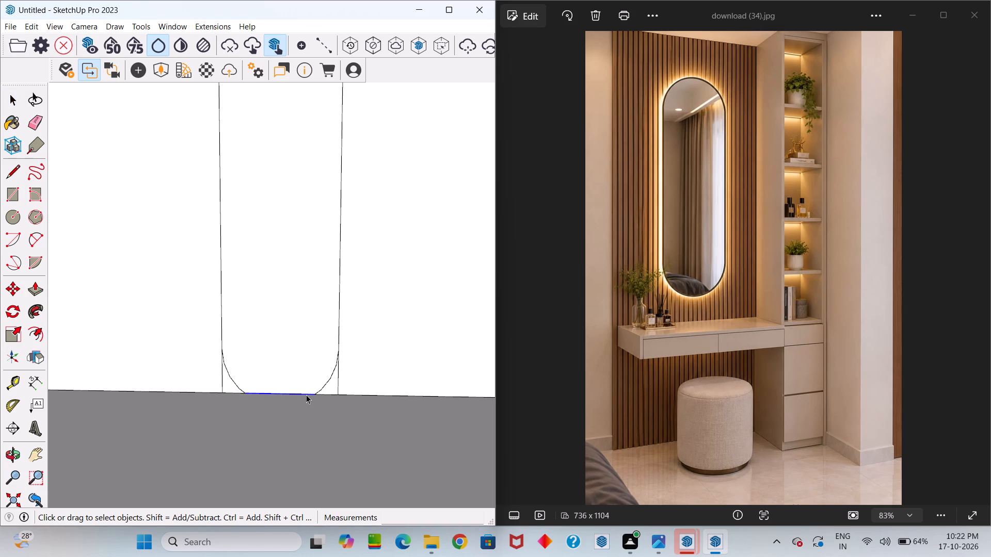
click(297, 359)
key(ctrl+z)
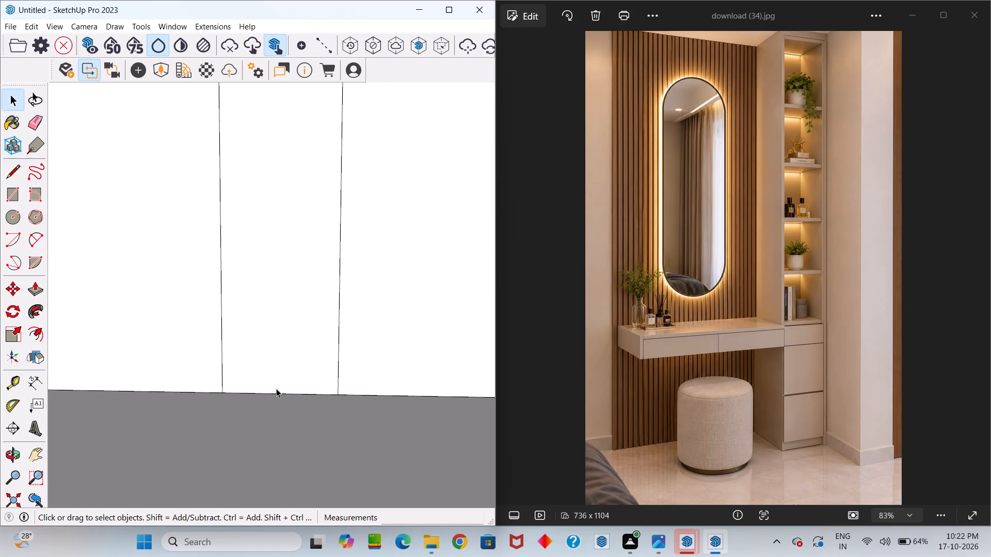
Draw a downward two-point arc about 2 1/16" wide with a 1 1/8" bulge between the strip's side edges, just above the floor.
key(a)
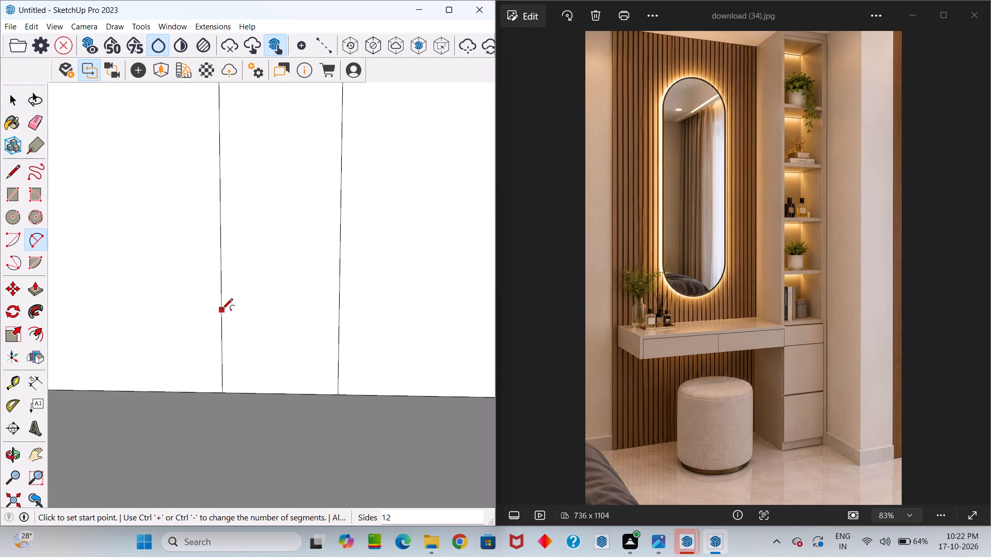
click(222, 310)
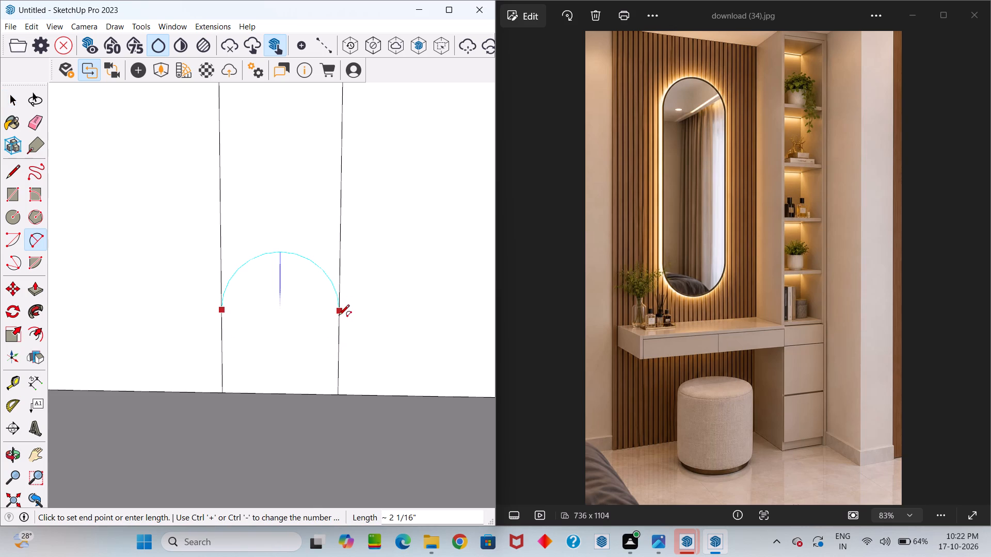
click(339, 316)
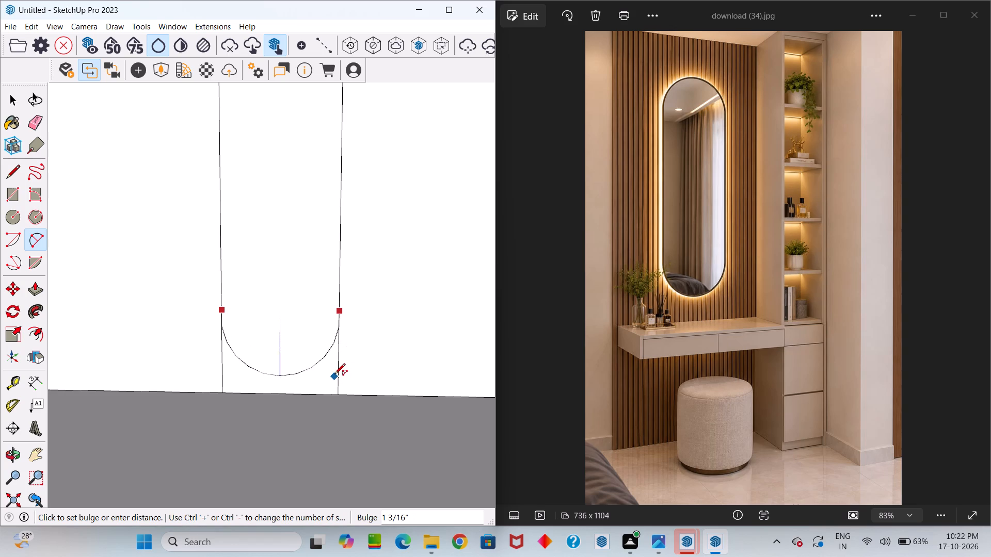
click(334, 371)
key(space)
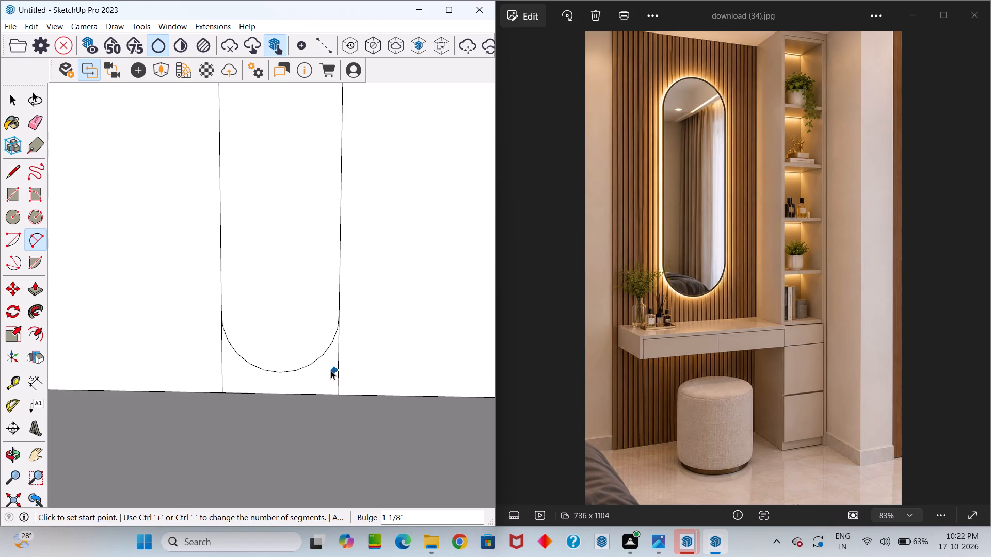
Set the bottom arc's number of segments to 60 and close the properties tray.
scroll(322, 359, up, 3)
click(319, 356)
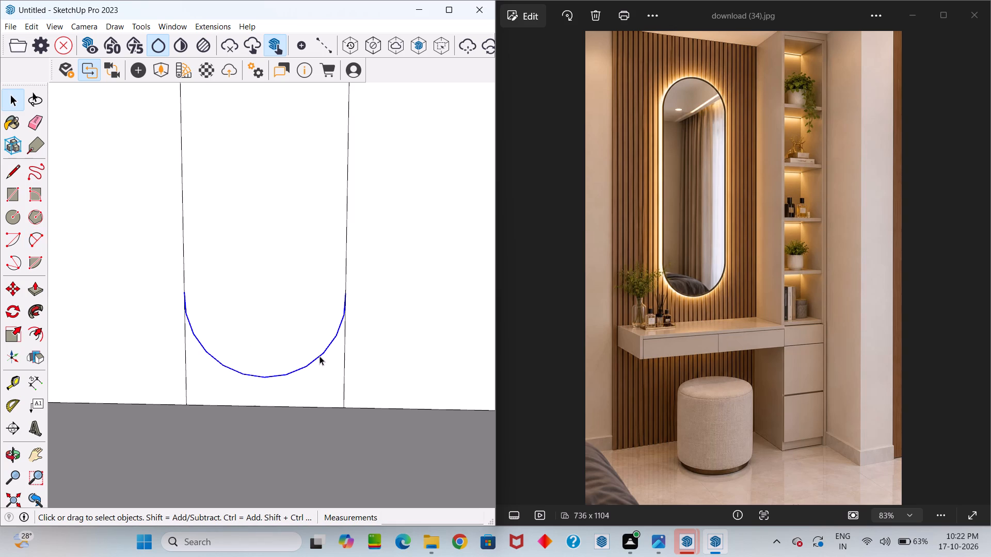
click(9, 125)
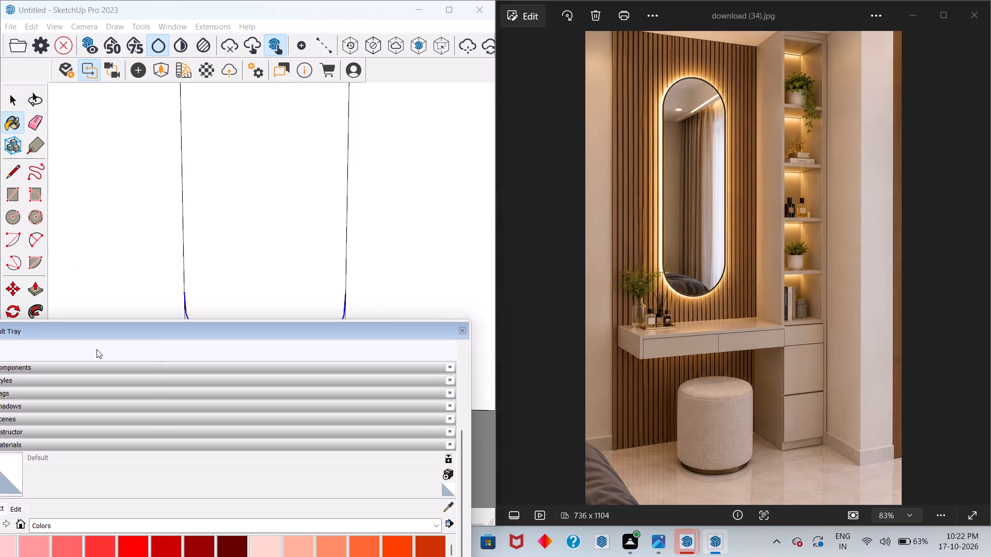
drag(141, 330, 191, 290)
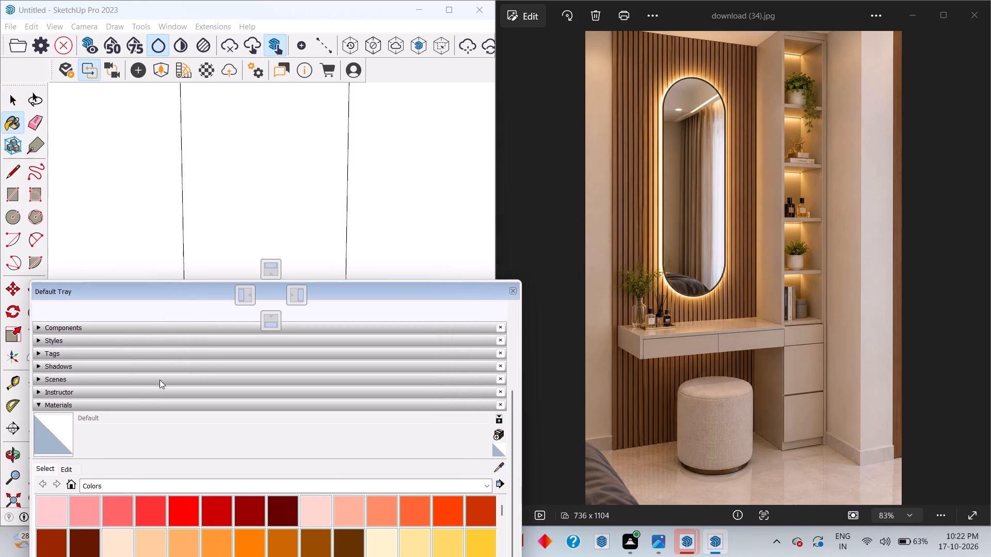
scroll(108, 384, up, 4)
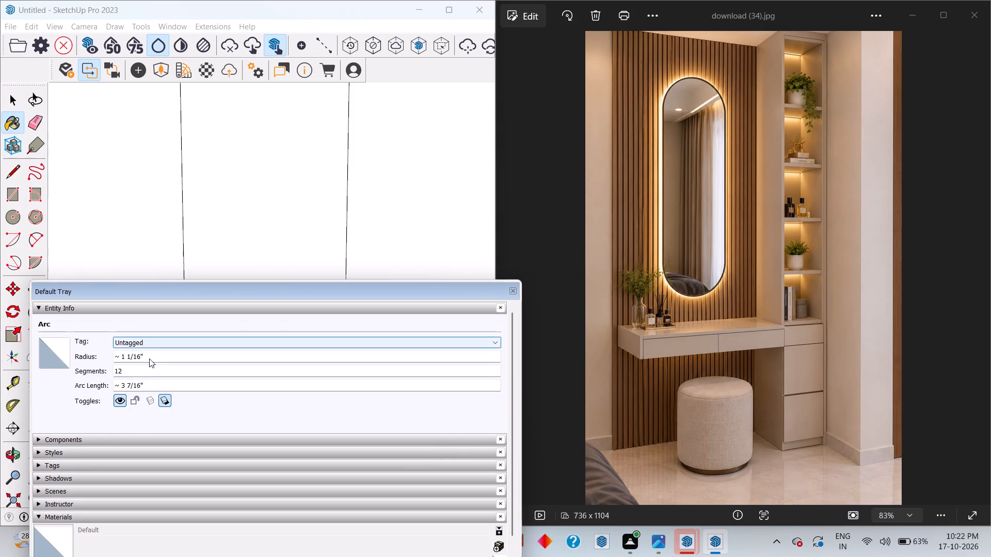
double_click(140, 366)
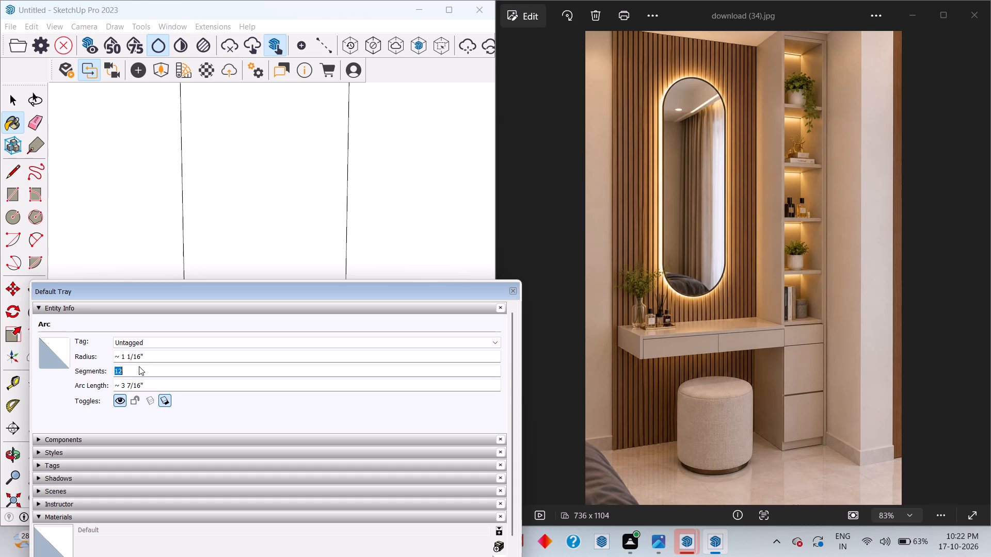
key(BackSpace)
text(60)
key(Return)
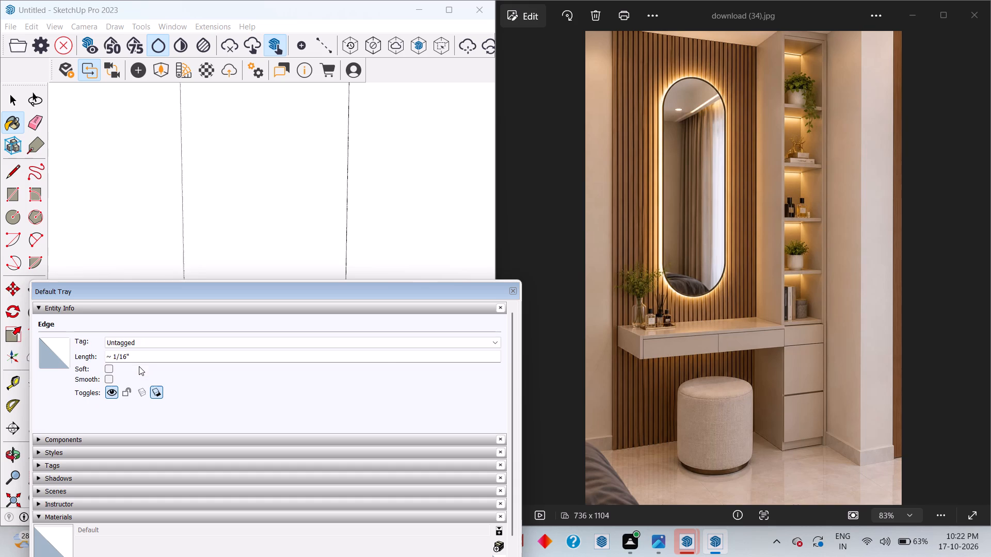
click(516, 289)
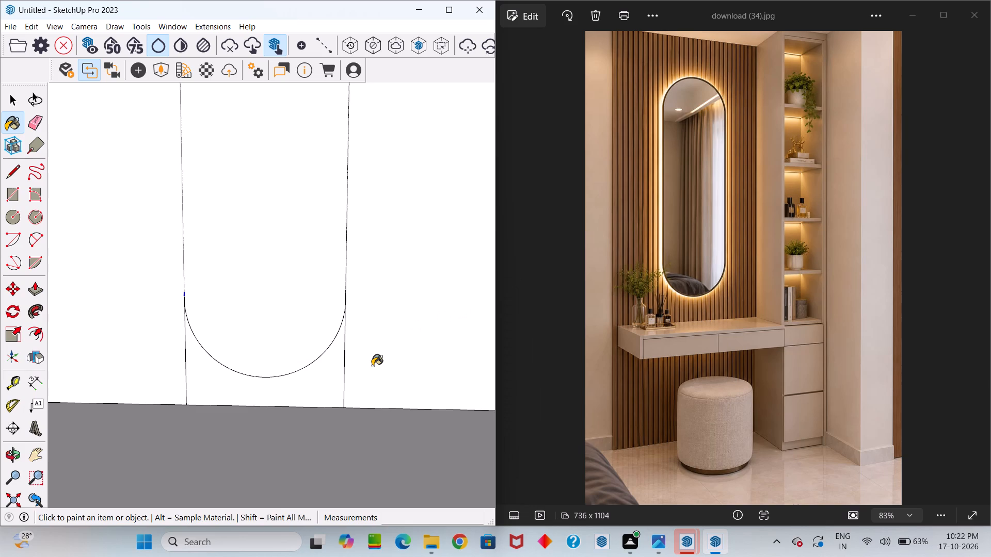
Check by selection how the smoothed bottom arc's segments and the face below it are divided.
key(space)
scroll(300, 360, up, 4)
click(292, 381)
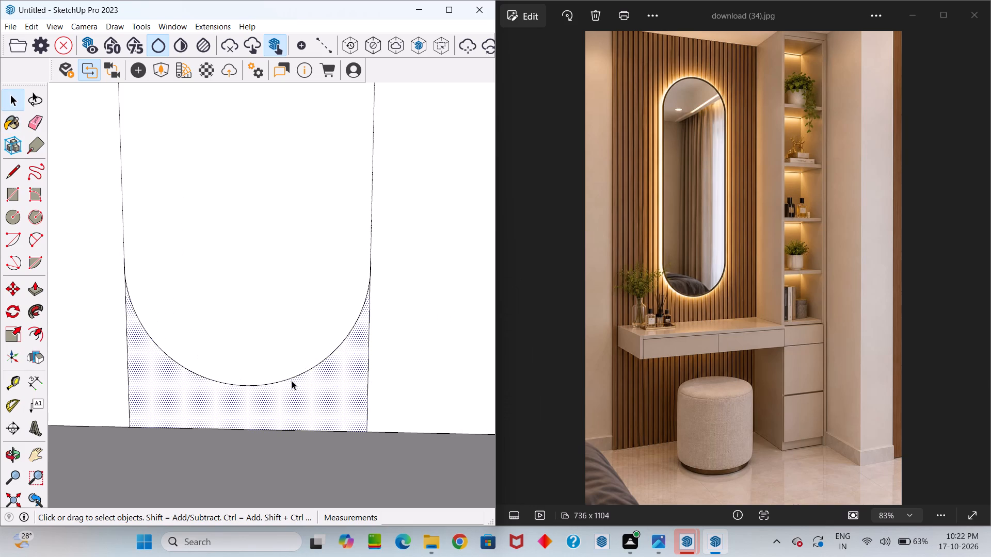
click(291, 376)
click(268, 382)
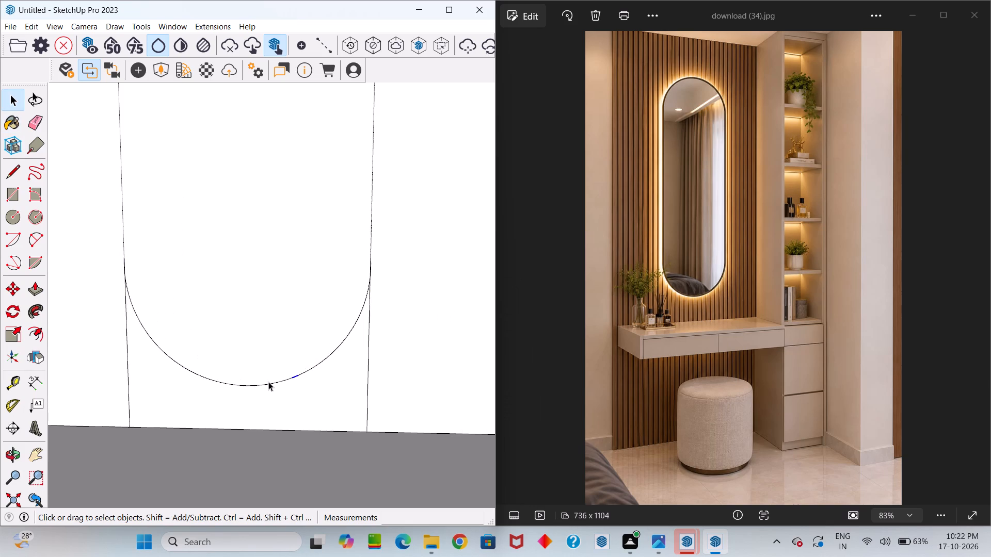
click(262, 384)
click(262, 384)
click(239, 384)
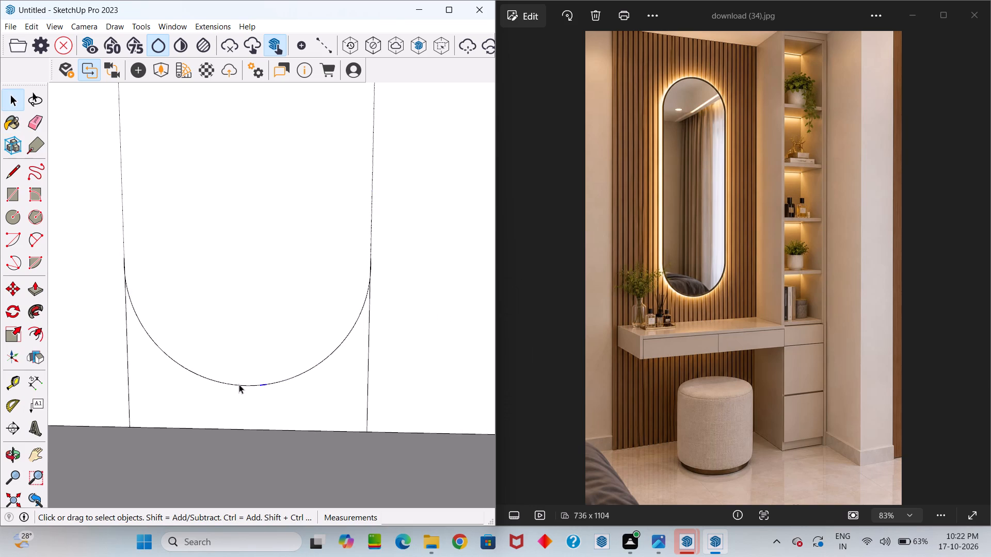
click(239, 384)
drag(126, 289, 135, 307)
drag(135, 307, 461, 417)
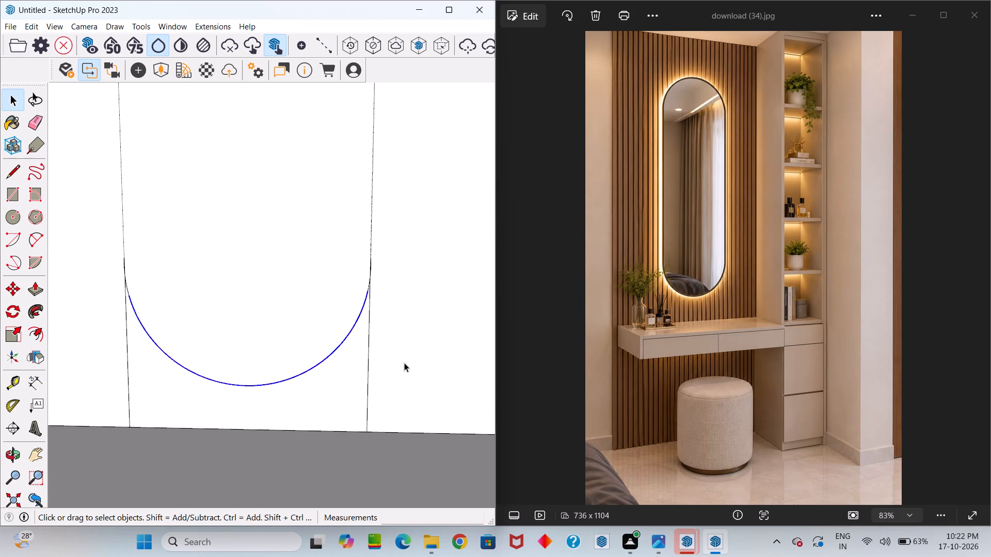
scroll(378, 275, up, 5)
scroll(369, 265, down, 15)
drag(146, 221, 218, 304)
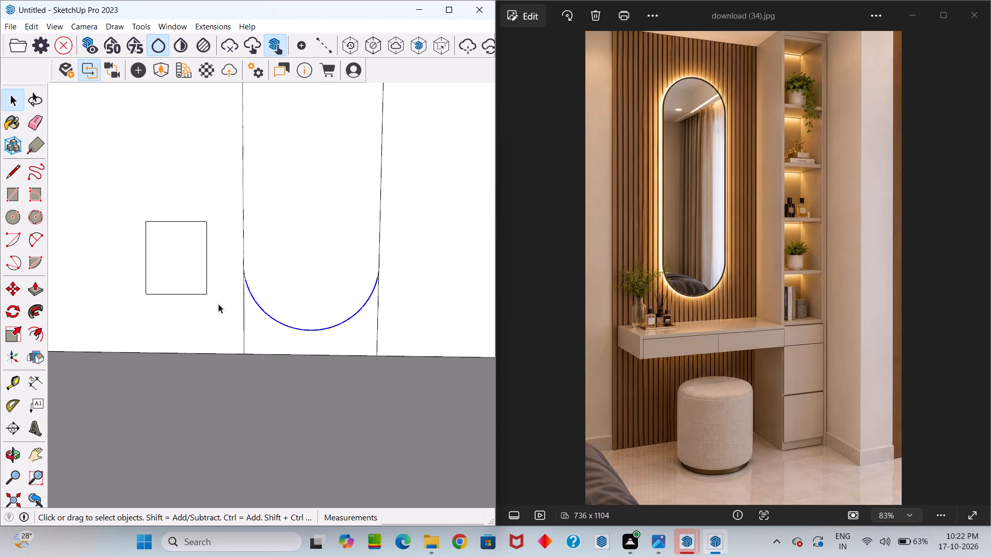
drag(218, 304, 419, 359)
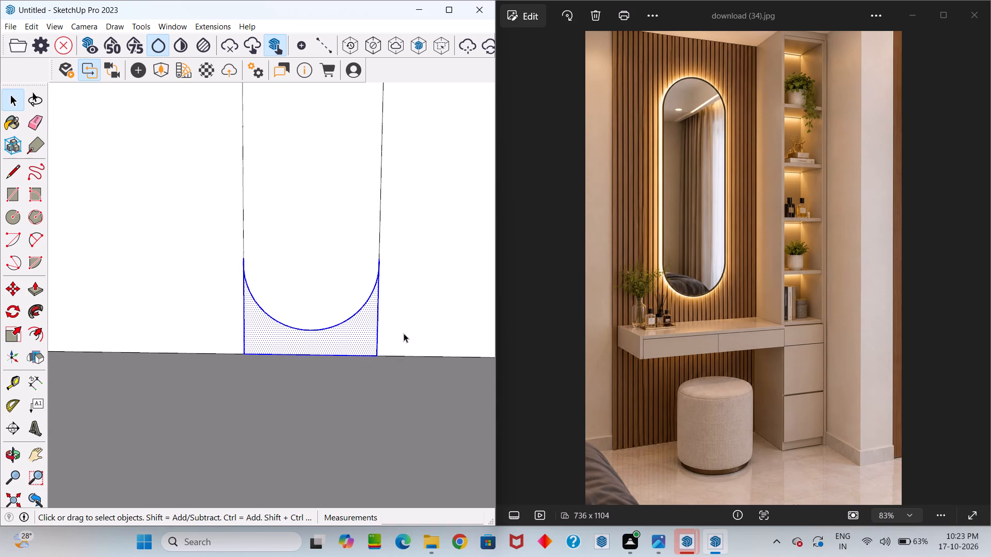
click(395, 321)
click(359, 309)
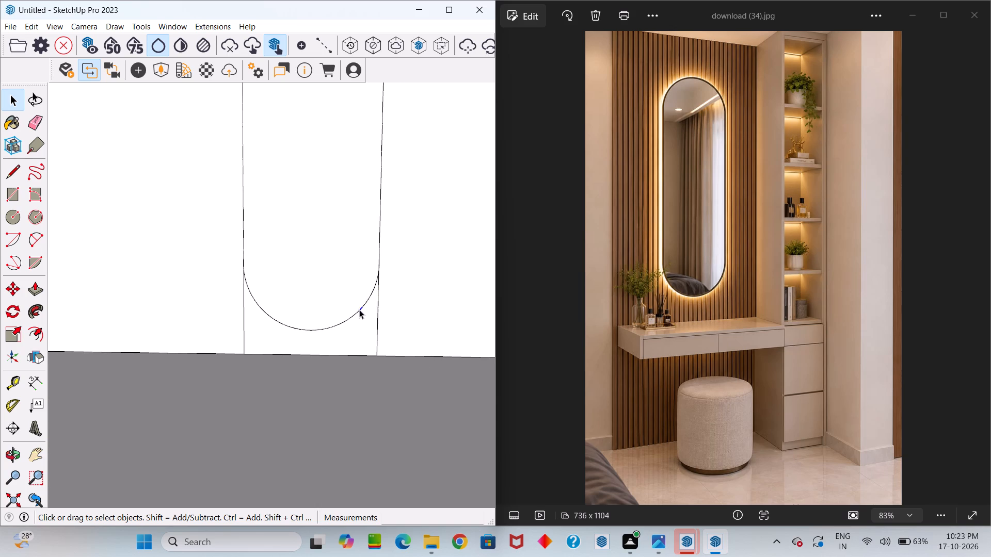
click(326, 329)
click(326, 329)
Erase the two leftover side edges running below the arc to the floor at the strip's bottom end.
scroll(333, 345, down, 10)
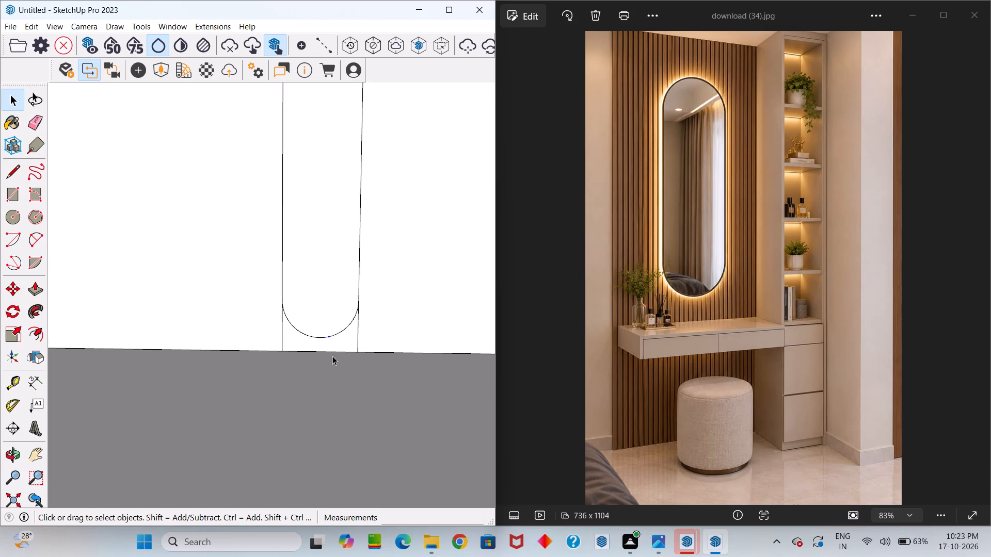
scroll(332, 356, down, 18)
scroll(354, 358, up, 13)
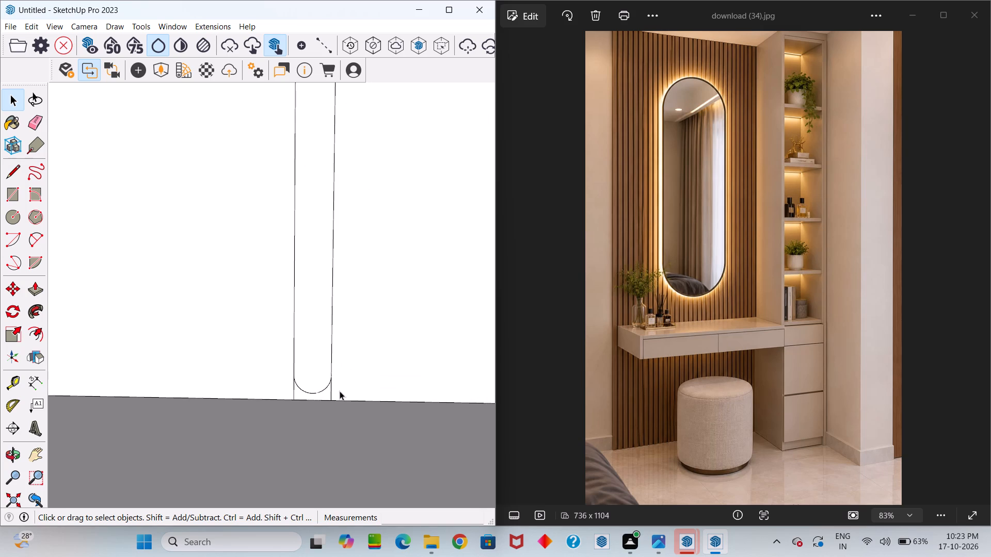
scroll(340, 391, up, 8)
key(e)
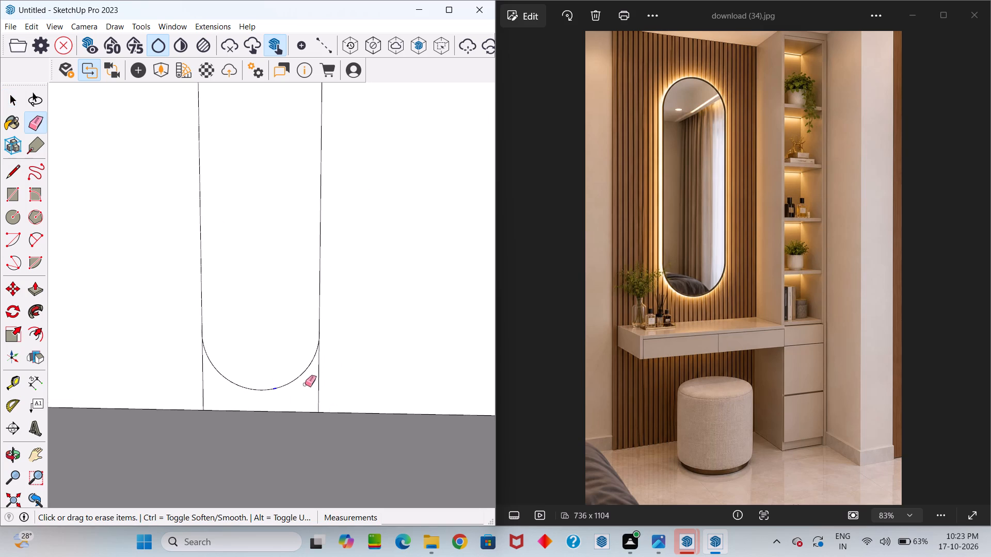
click(316, 378)
click(317, 376)
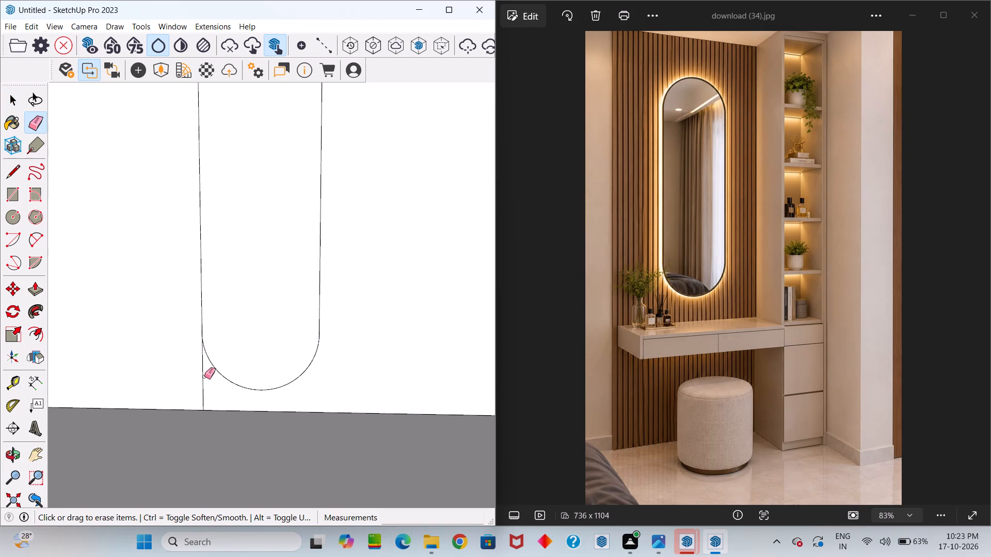
click(204, 376)
scroll(205, 381, down, 20)
scroll(205, 381, down, 13)
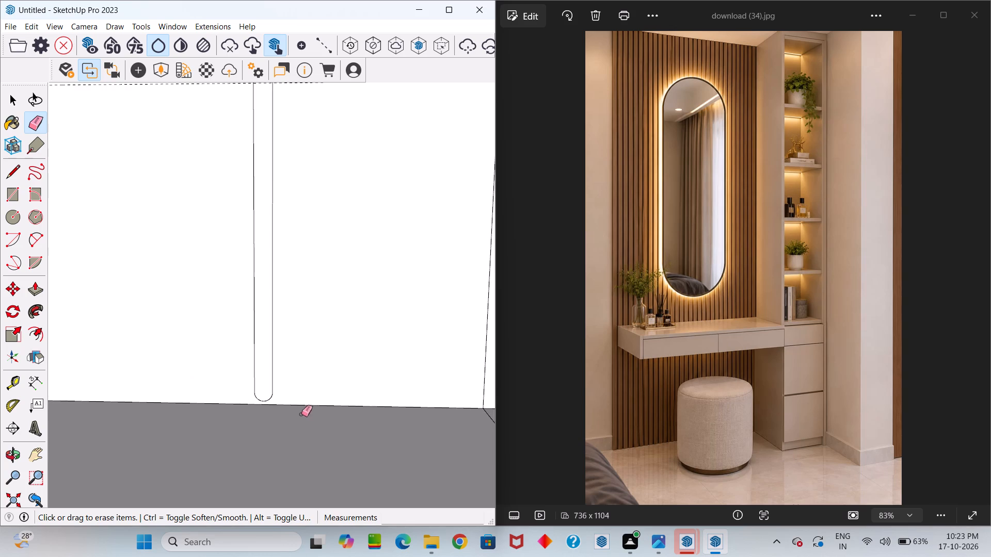
scroll(301, 414, down, 5)
key(space)
Erase the two leftover side edges running above the arc at the strip's top end.
middle_drag(327, 392, 327, 365)
scroll(327, 392, down, 1)
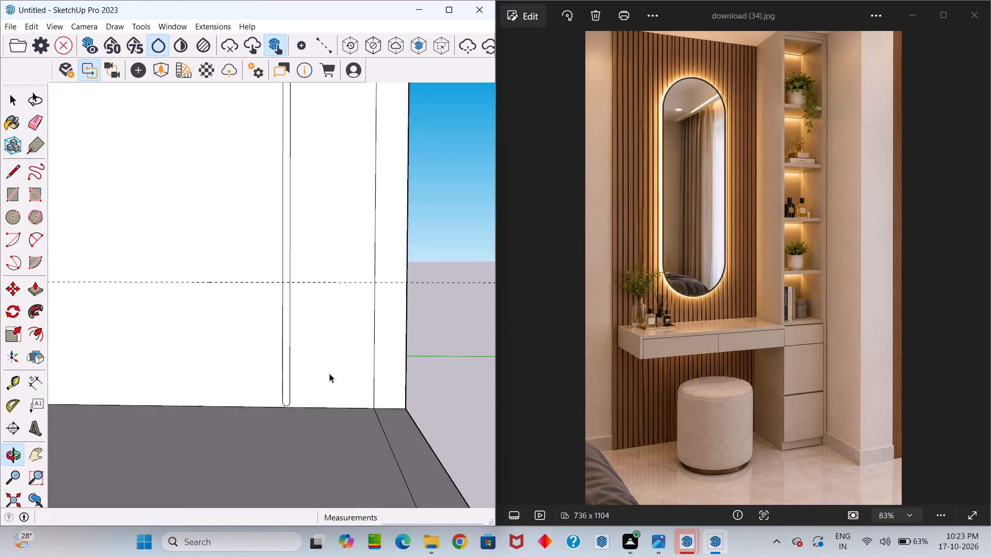
scroll(329, 373, down, 13)
middle_drag(317, 399, 333, 418)
drag(316, 389, 333, 418)
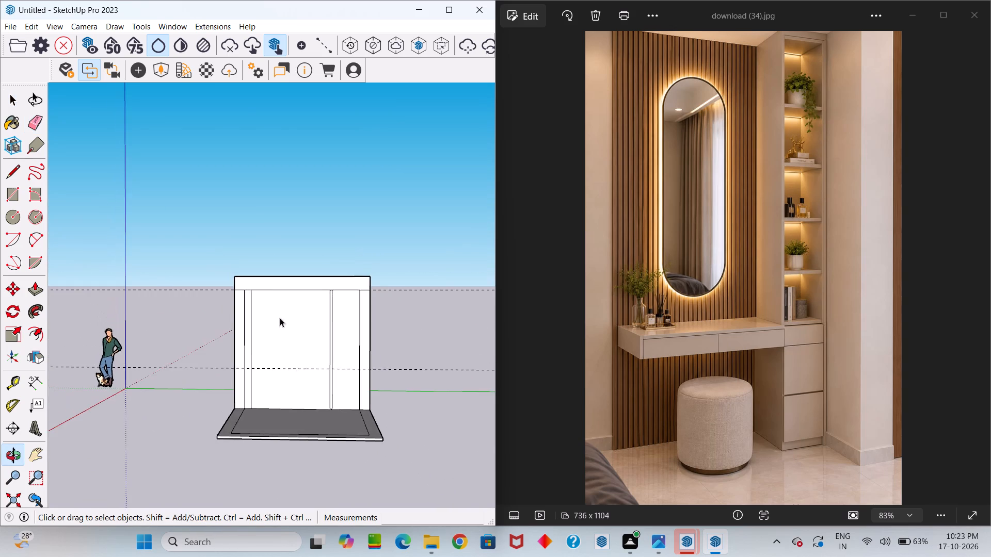
scroll(292, 287, up, 13)
scroll(400, 239, up, 12)
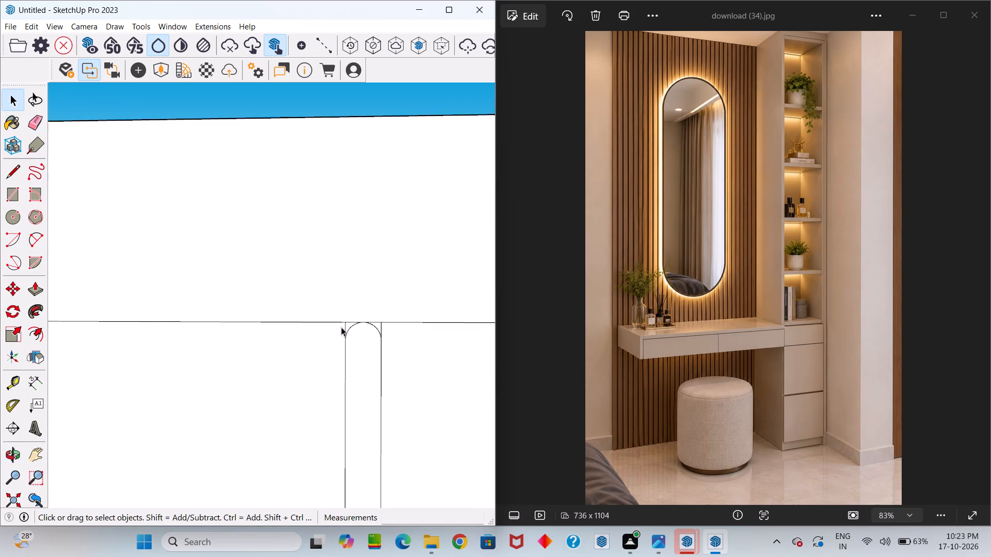
scroll(341, 327, up, 19)
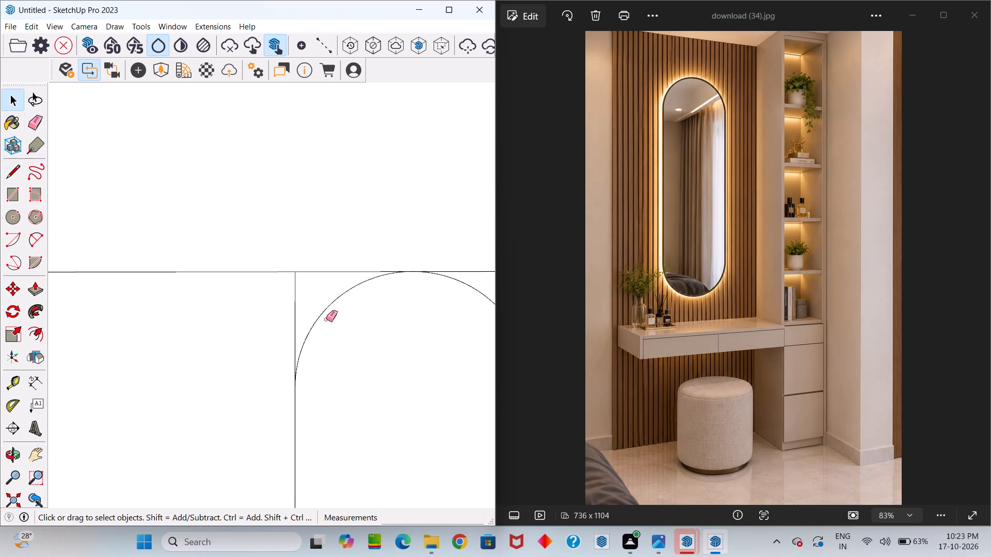
key(e)
click(293, 296)
click(294, 298)
scroll(293, 302, down, 8)
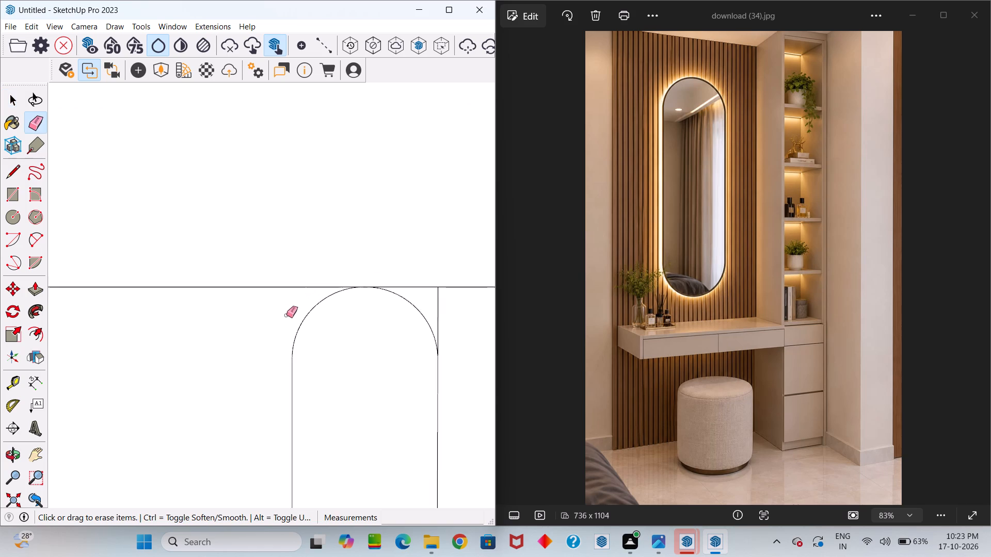
scroll(286, 315, down, 7)
scroll(333, 326, up, 8)
click(359, 313)
scroll(355, 312, down, 12)
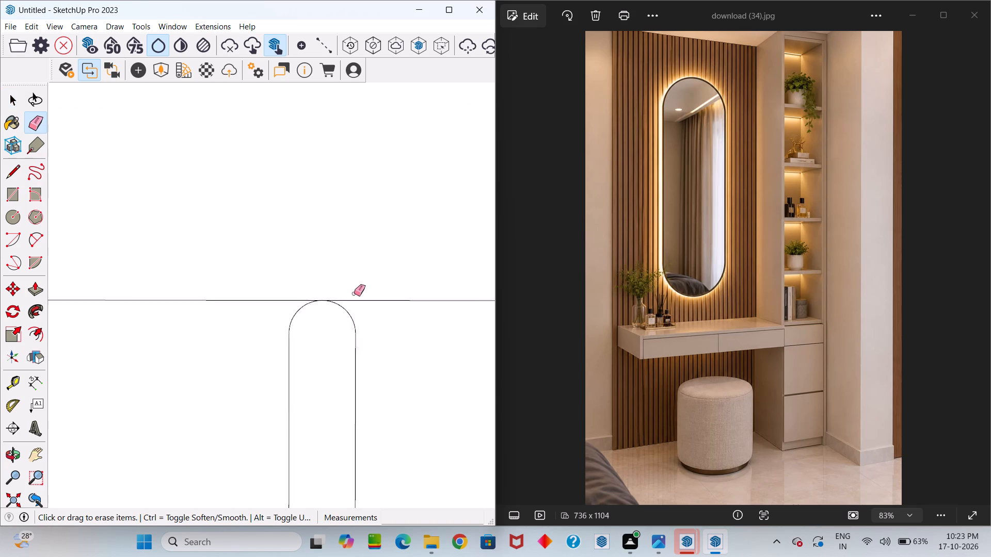
scroll(354, 293, down, 2)
key(space)
Push/Pull the rounded strip's face out 1" from the wall.
scroll(339, 338, up, 6)
scroll(339, 336, down, 15)
click(334, 341)
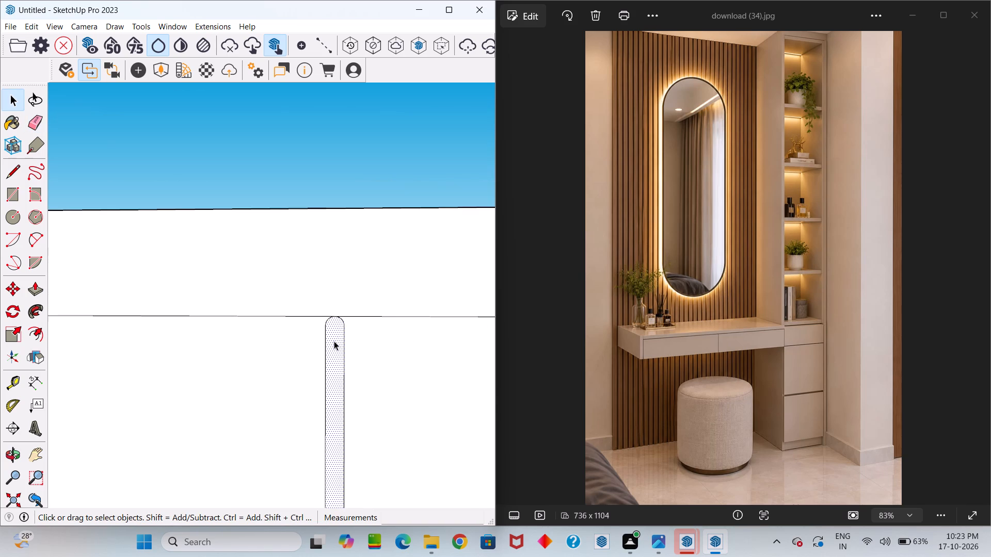
key(p)
click(334, 341)
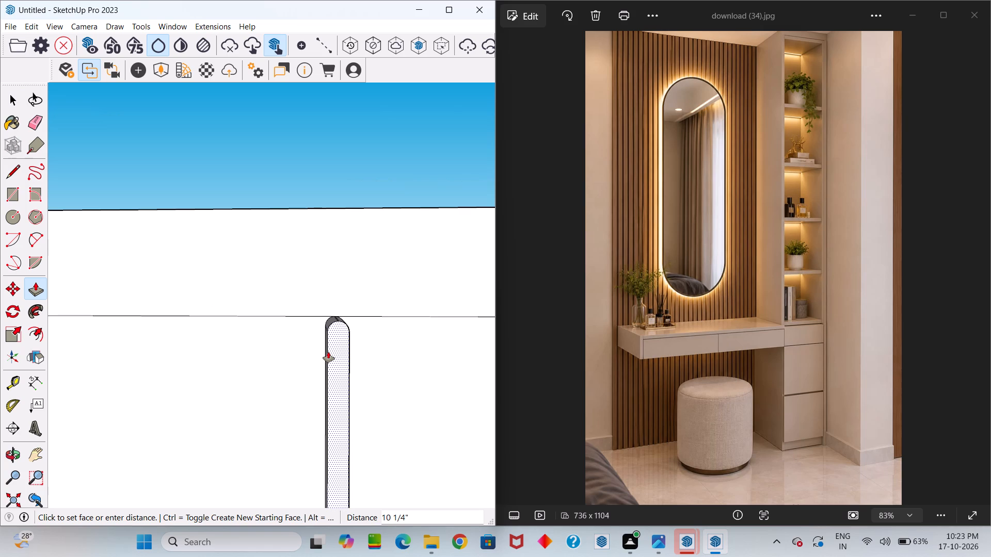
key(1)
key(Return)
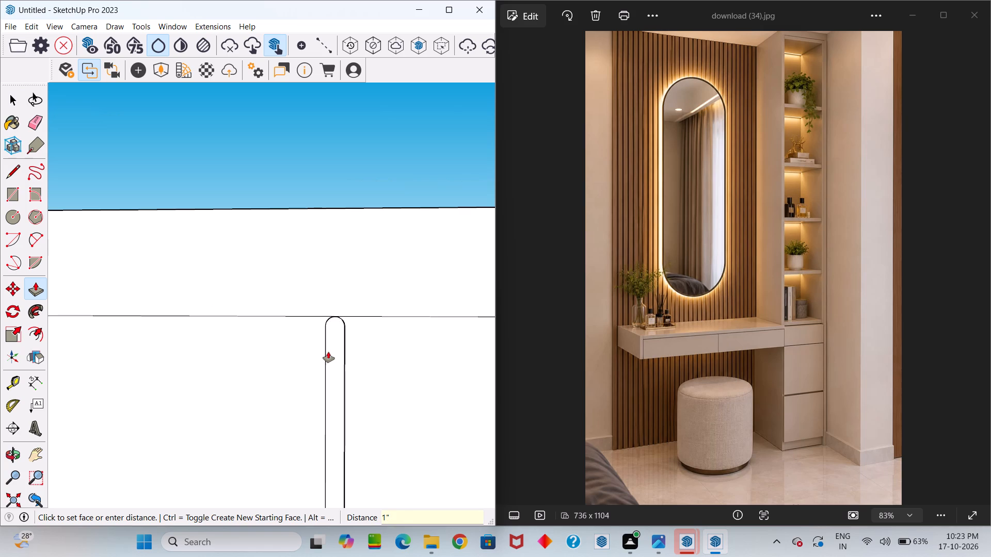
middle_drag(336, 361, 154, 435)
scroll(213, 364, down, 17)
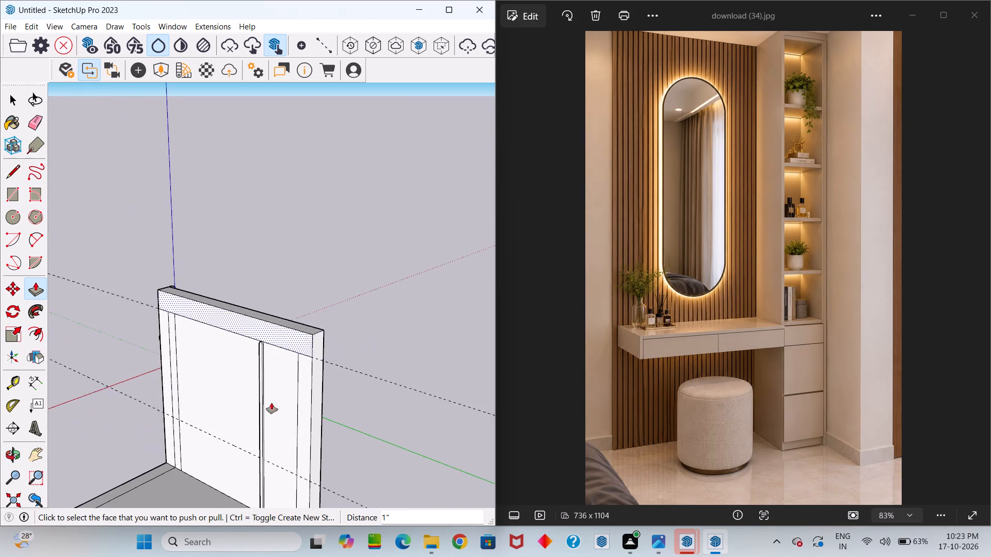
scroll(275, 418, down, 2)
key(space)
Select the whole raised rounded strip and copy it about 5' 9 11/16" along the green axis, near the vertical line at the wall's opposite side.
middle_drag(271, 434, 376, 429)
scroll(370, 316, down, 8)
scroll(299, 390, up, 3)
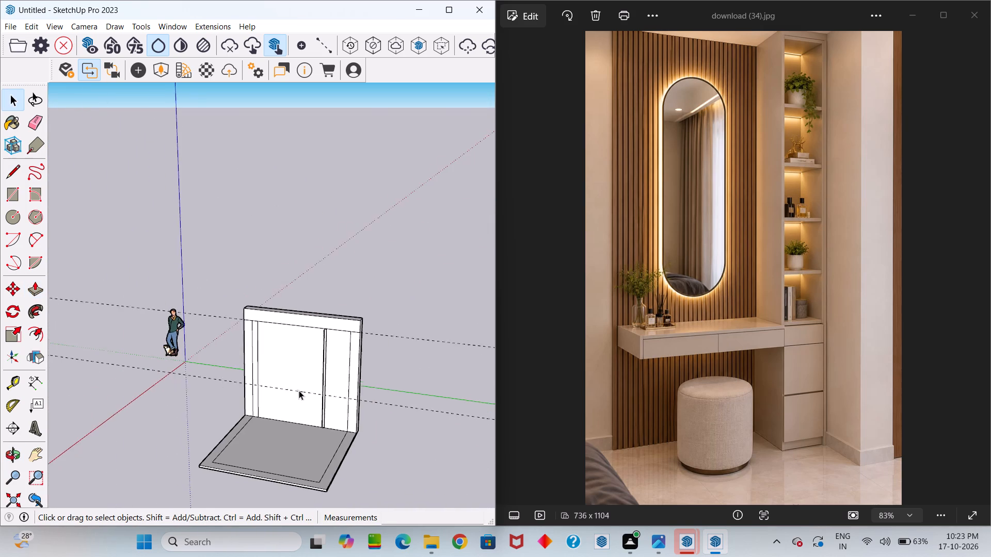
scroll(299, 390, up, 2)
middle_drag(317, 392, 373, 382)
scroll(340, 294, up, 4)
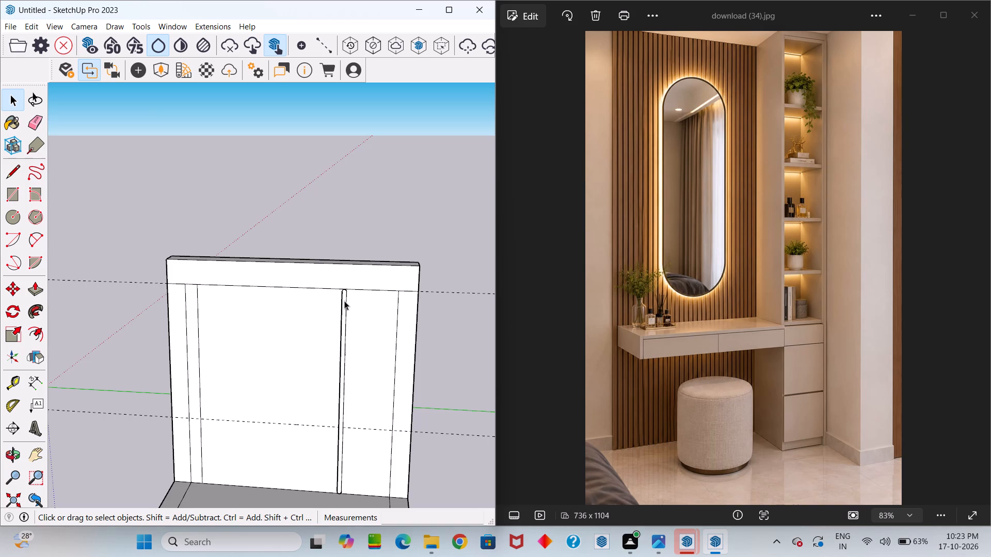
triple_click(344, 301)
double_click(343, 305)
click(344, 305)
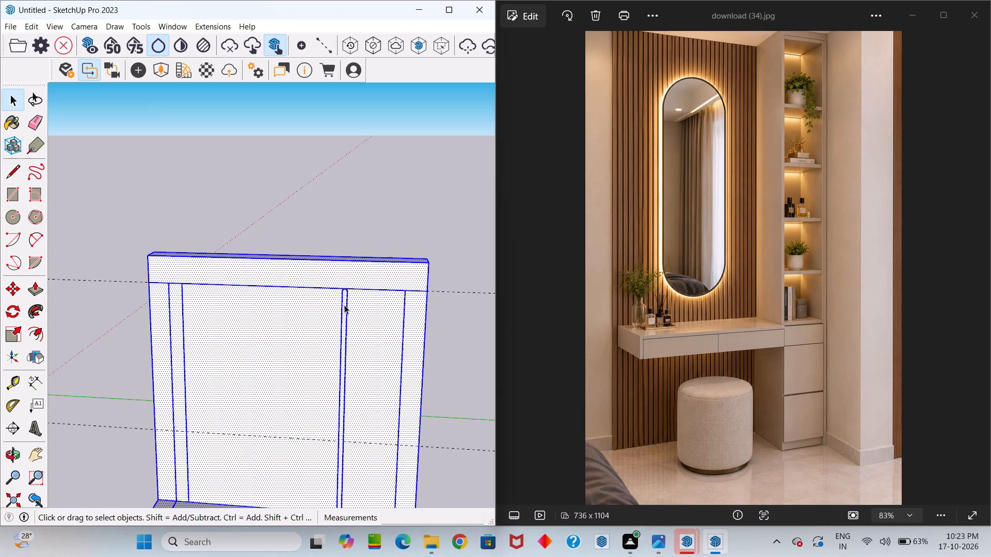
click(344, 305)
double_click(344, 305)
middle_drag(342, 304, 369, 329)
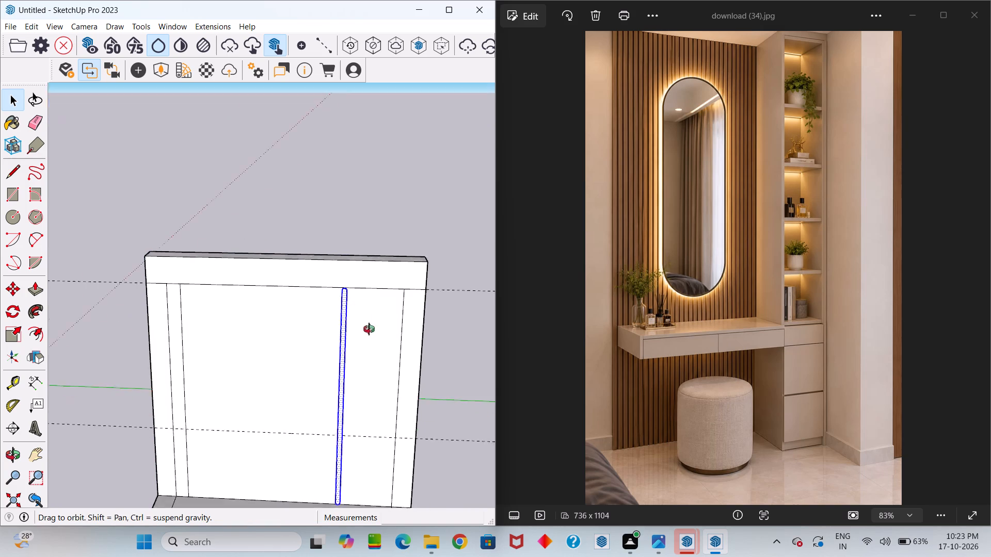
middle_drag(369, 329, 484, 330)
scroll(324, 329, up, 6)
middle_drag(325, 307, 419, 251)
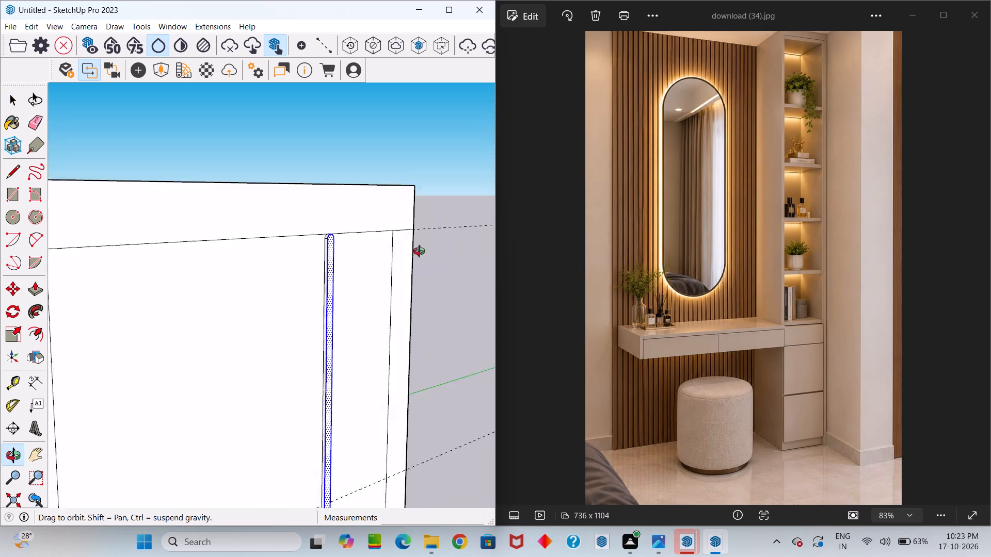
middle_drag(419, 251, 339, 275)
scroll(331, 269, down, 15)
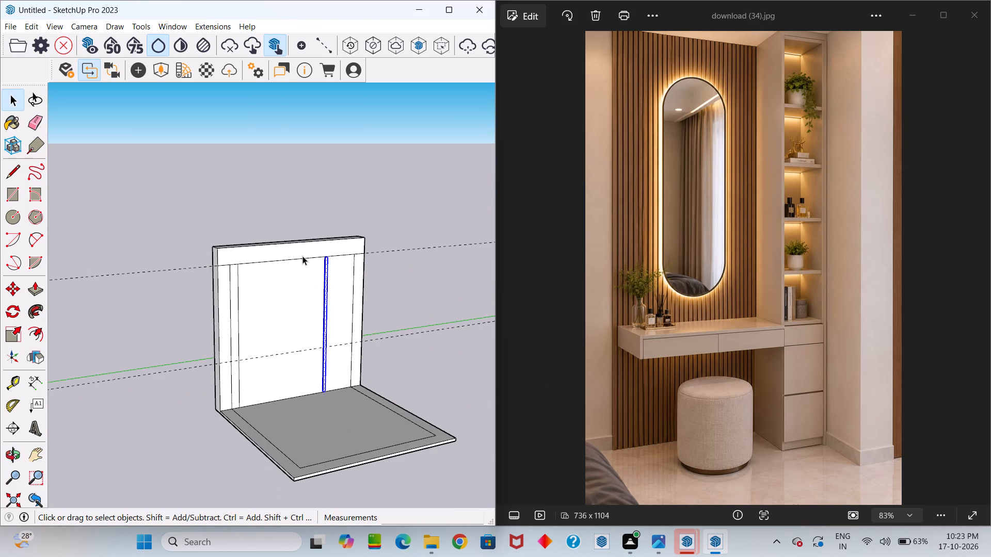
drag(303, 244, 351, 387)
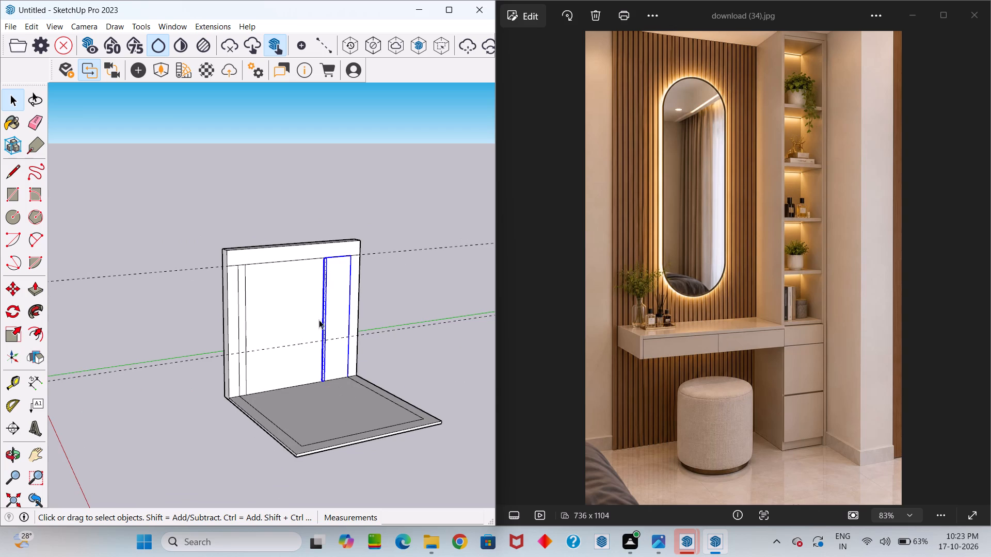
drag(301, 249, 339, 395)
middle_drag(324, 342, 184, 394)
scroll(231, 382, up, 6)
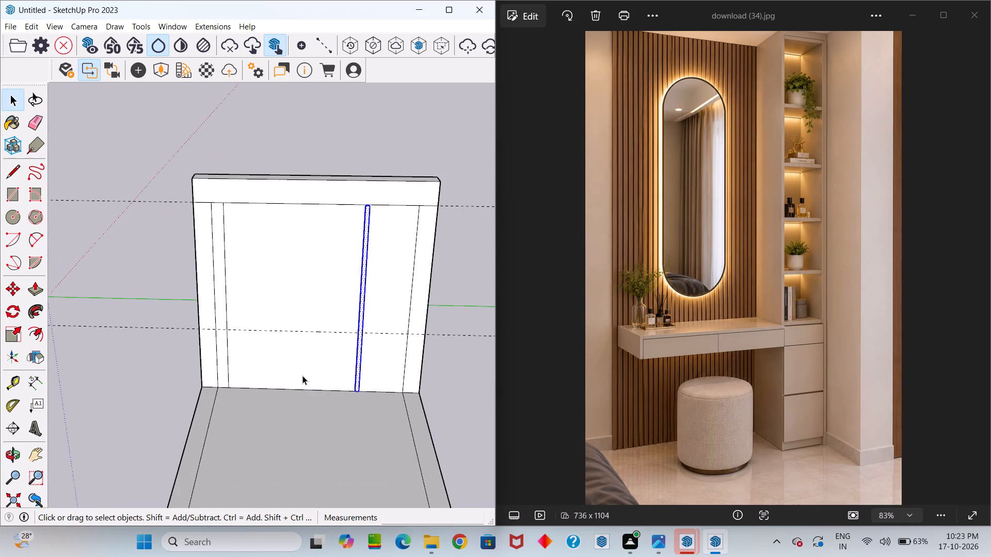
scroll(302, 376, down, 6)
key(m)
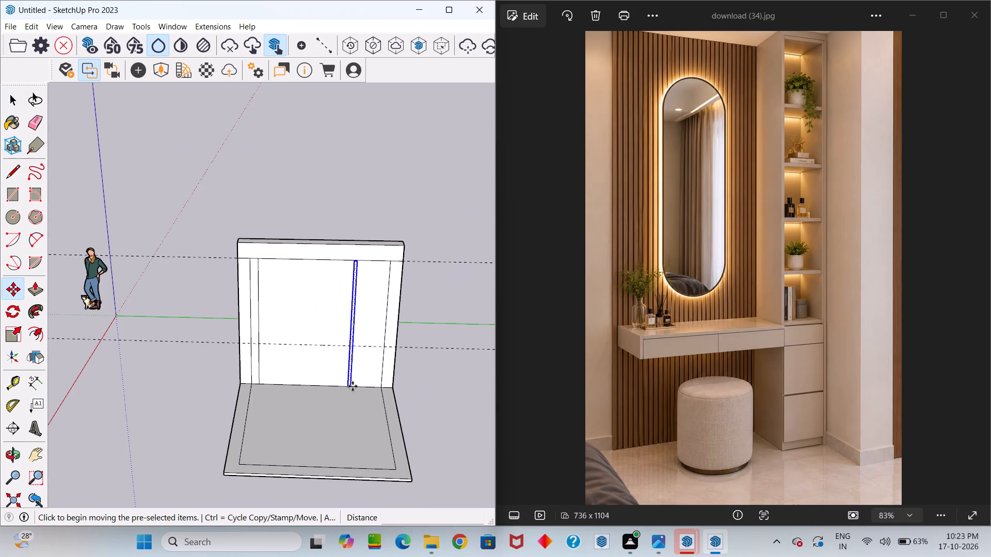
scroll(345, 352, up, 11)
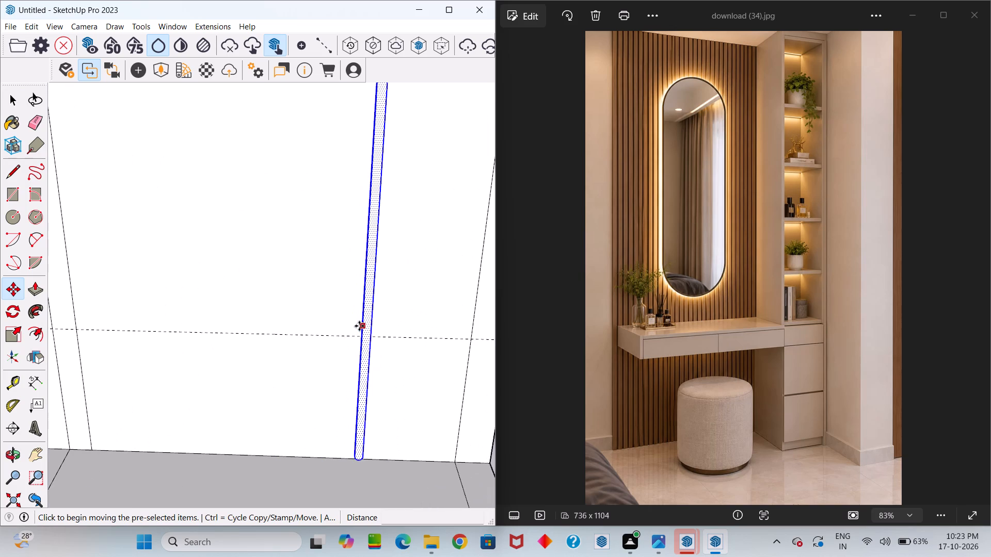
click(372, 324)
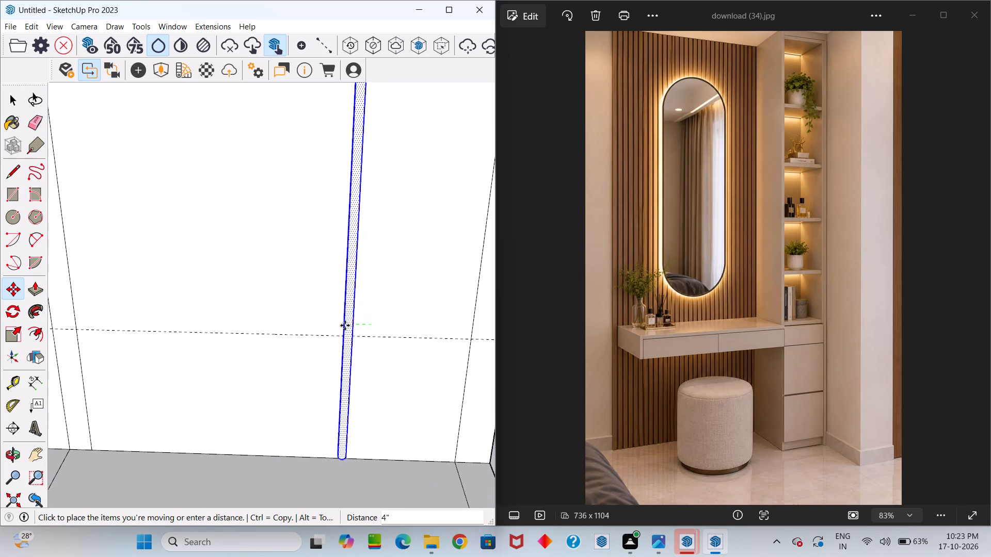
scroll(309, 329, down, 12)
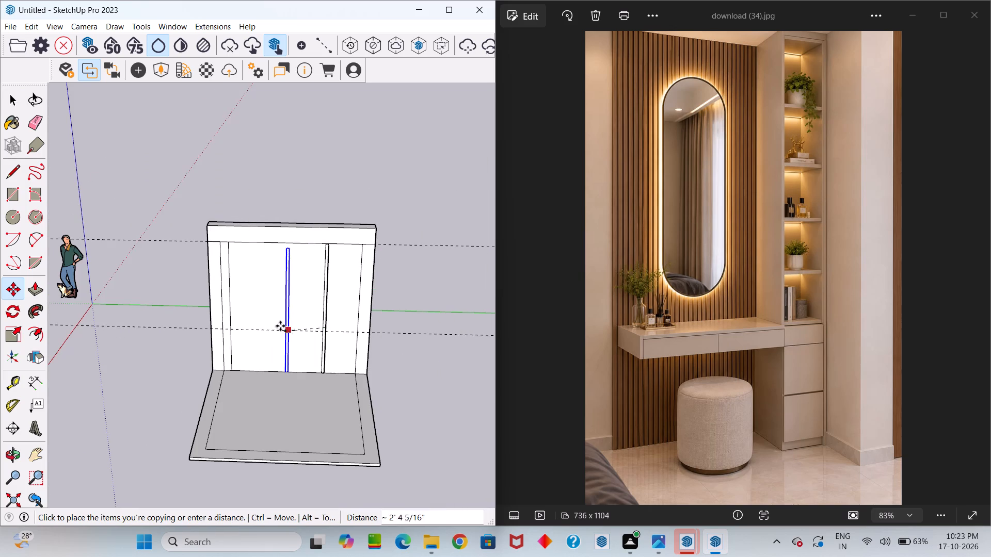
scroll(239, 322, up, 5)
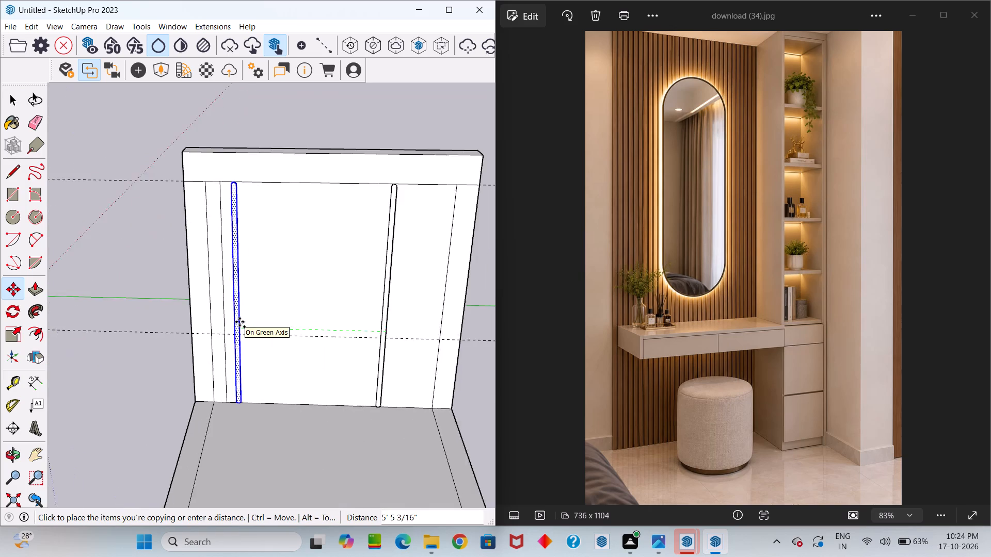
scroll(239, 322, up, 5)
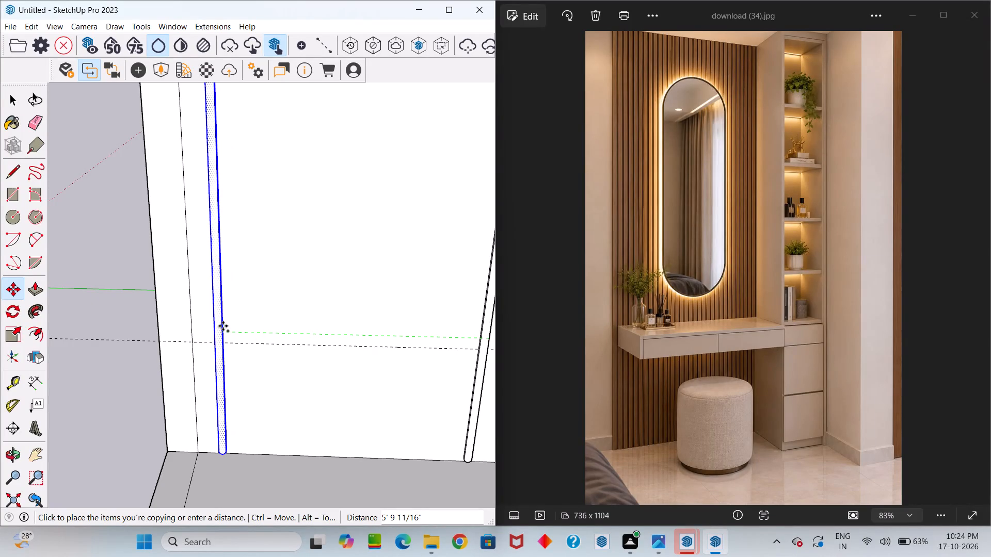
click(222, 326)
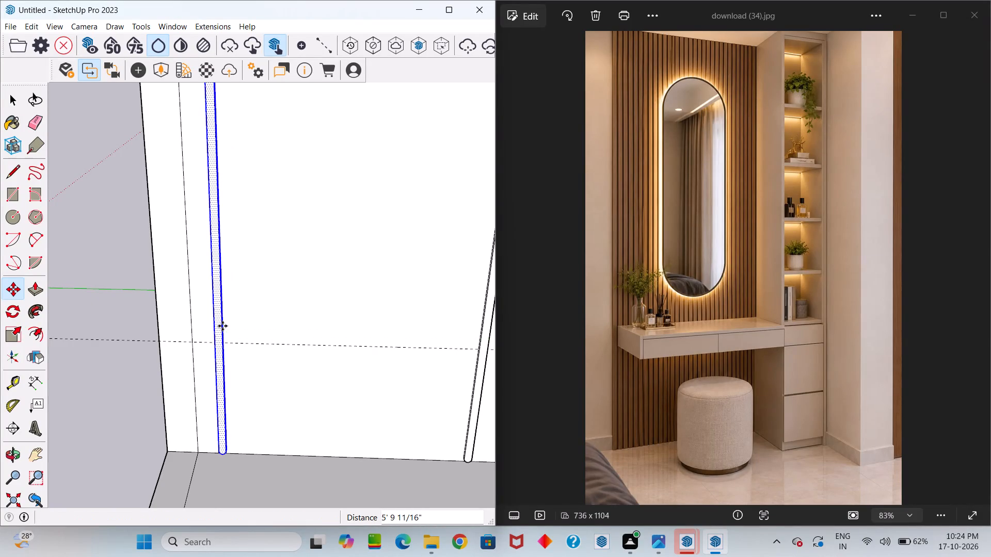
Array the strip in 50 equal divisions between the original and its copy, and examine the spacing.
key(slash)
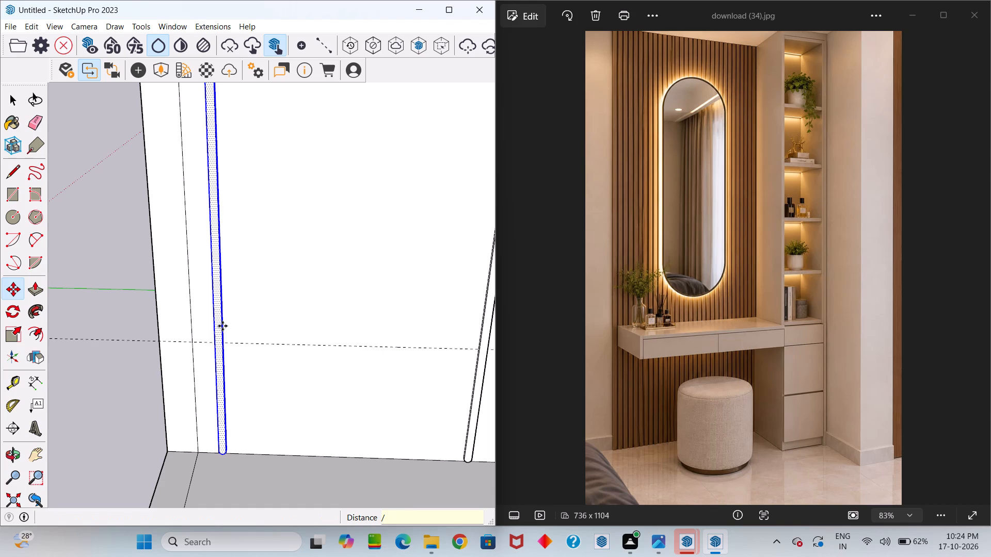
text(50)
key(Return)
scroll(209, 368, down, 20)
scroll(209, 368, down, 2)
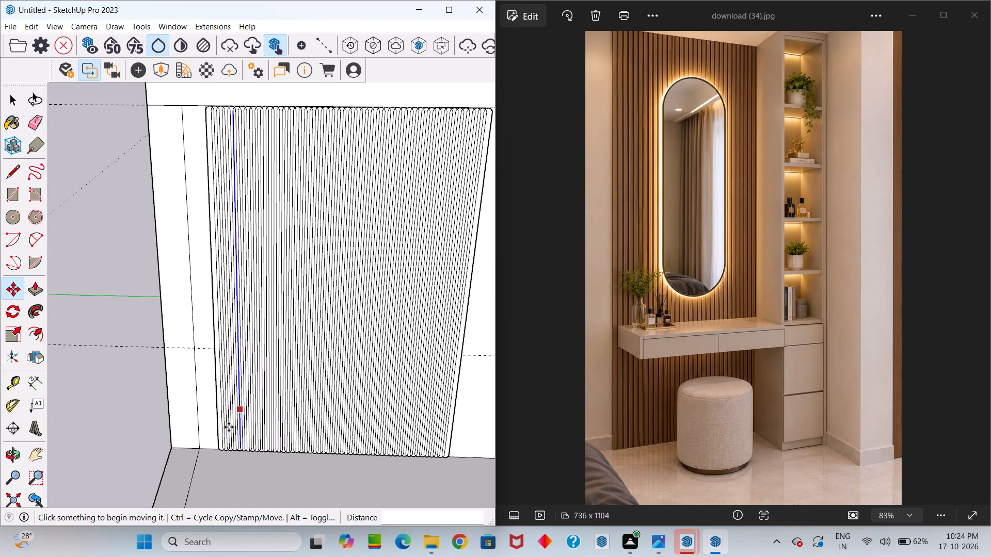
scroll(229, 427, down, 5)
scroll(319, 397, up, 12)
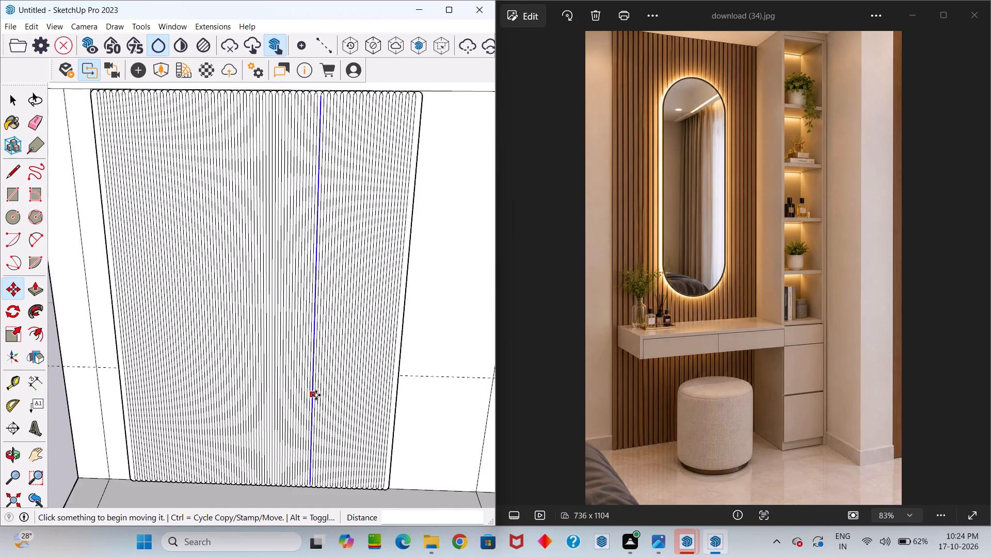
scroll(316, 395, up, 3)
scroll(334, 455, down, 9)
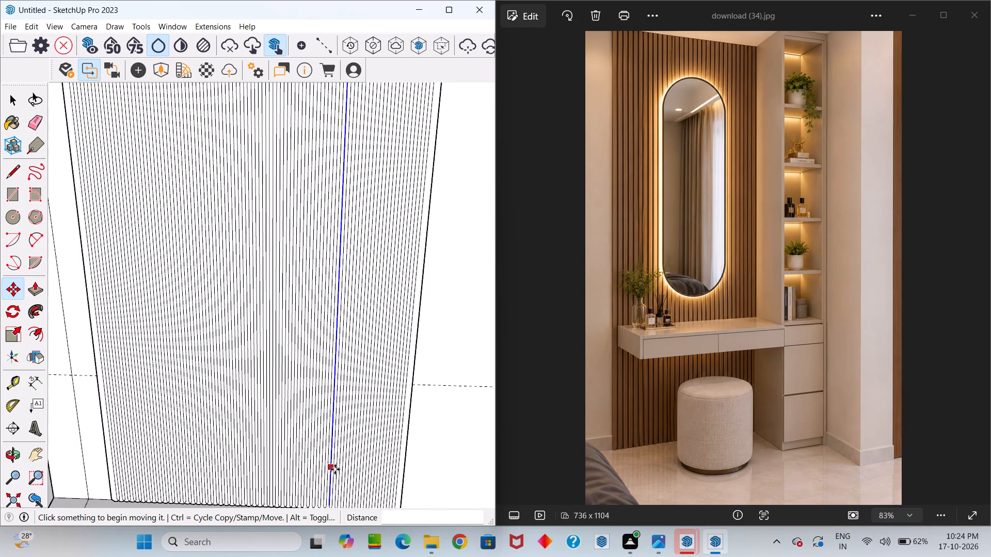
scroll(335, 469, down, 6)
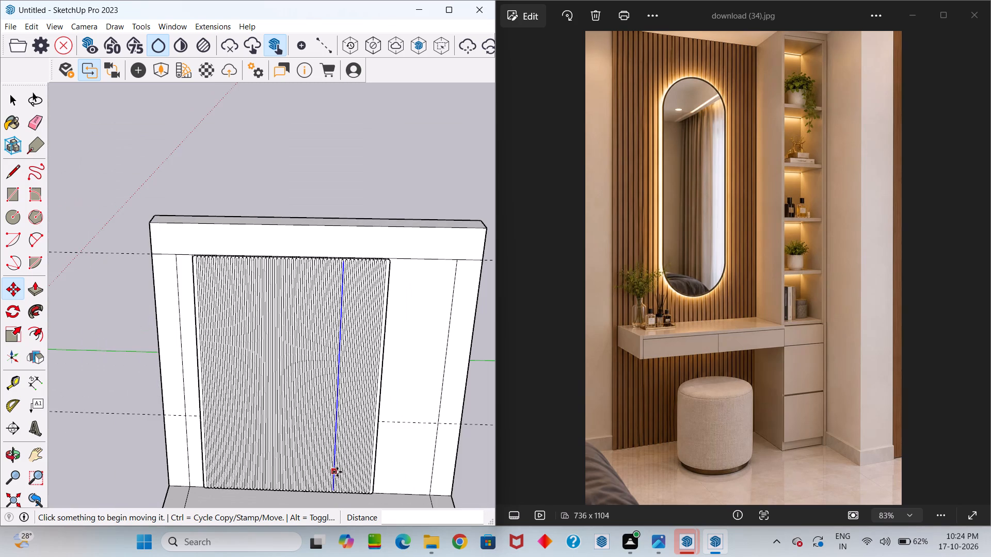
Set the strip array to 25 equal divisions between the original and its copy.
key(slash)
text(25)
key(Return)
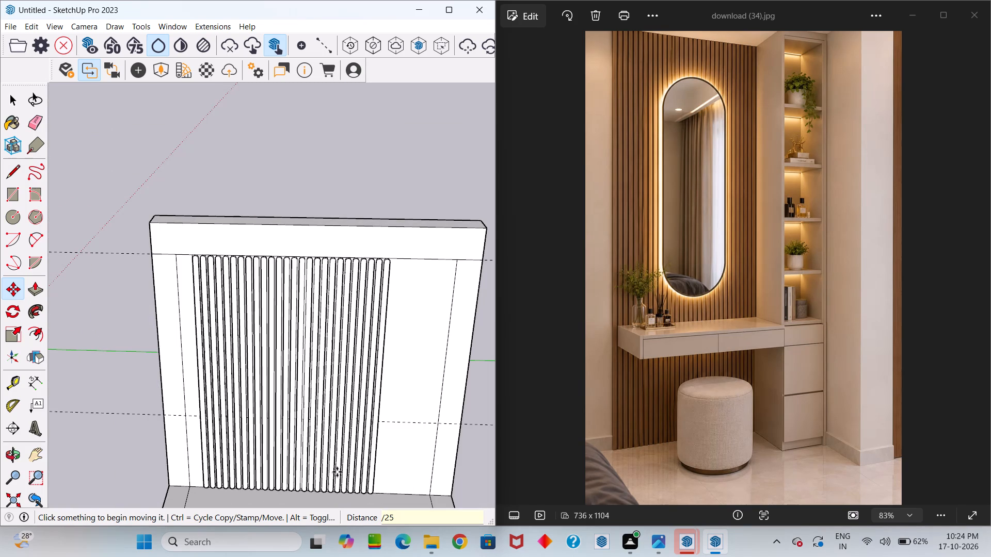
middle_drag(344, 434, 343, 399)
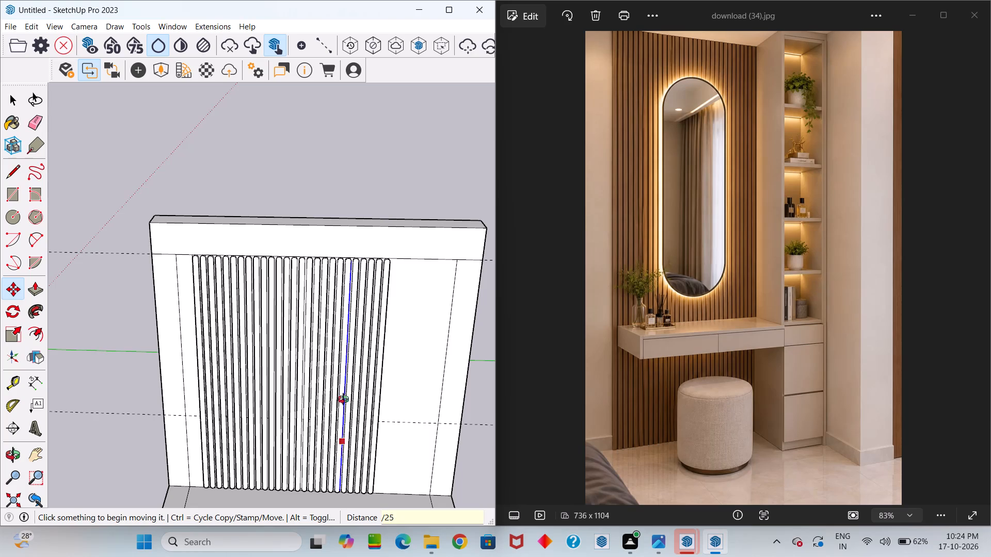
middle_drag(343, 399, 305, 409)
key(space)
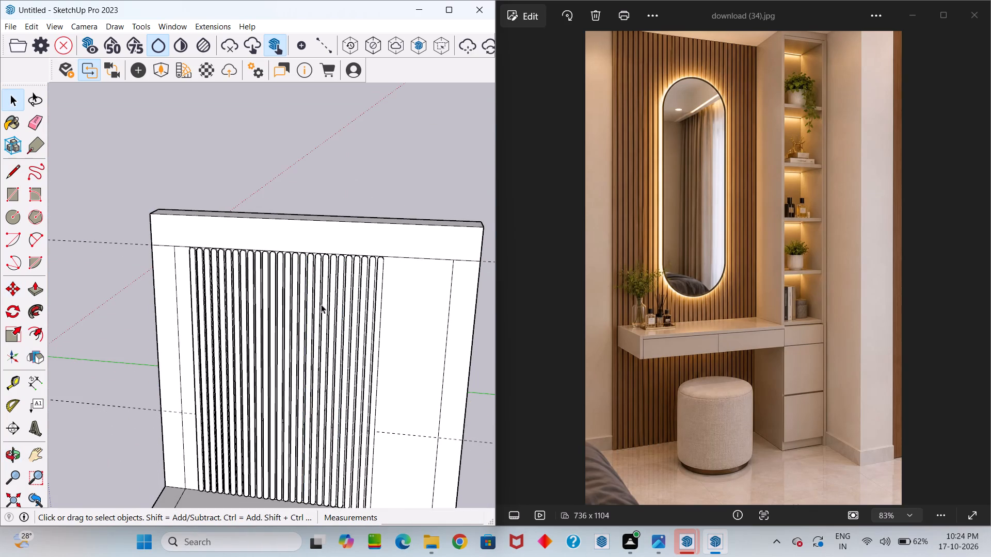
Examine the arrayed strips' spacing and rounded ends on the wall from several angles, close up and from further away.
scroll(319, 302, down, 12)
scroll(298, 362, up, 12)
scroll(306, 369, down, 1)
middle_drag(307, 369, 299, 361)
scroll(300, 363, down, 1)
drag(300, 363, 299, 361)
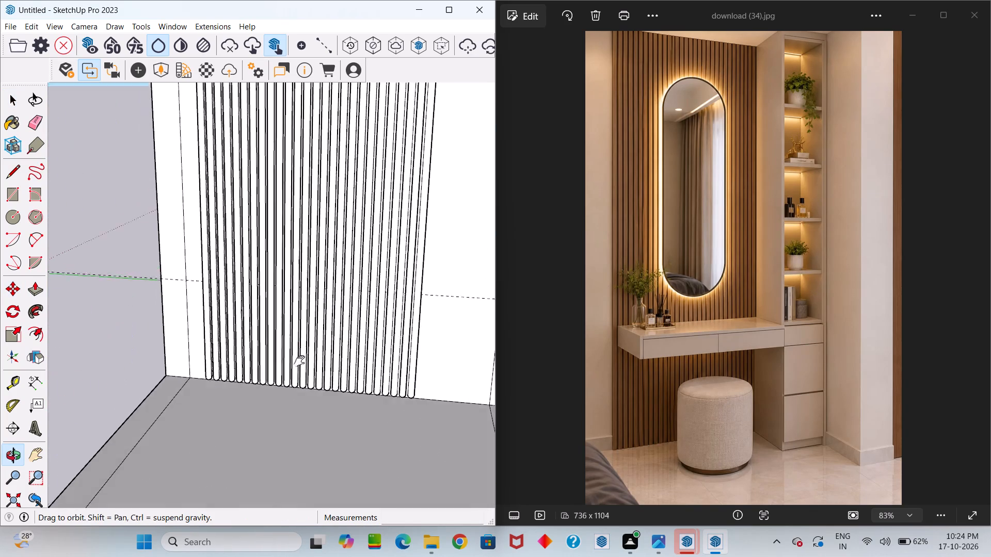
drag(299, 361, 242, 271)
middle_drag(299, 361, 325, 556)
drag(318, 366, 325, 556)
middle_drag(311, 319, 342, 436)
scroll(310, 345, up, 7)
scroll(302, 321, down, 2)
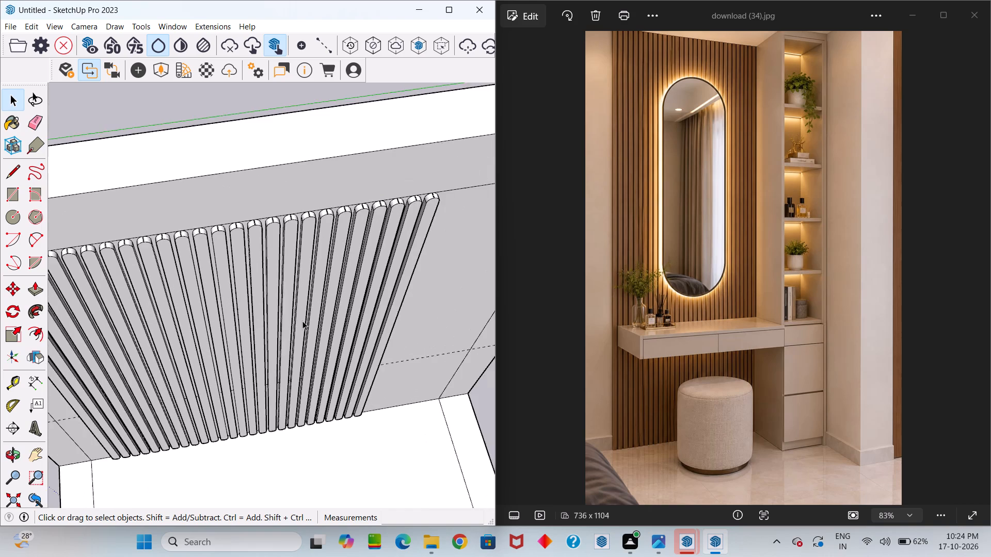
scroll(302, 321, down, 2)
scroll(298, 234, up, 18)
scroll(297, 234, down, 20)
scroll(297, 234, down, 3)
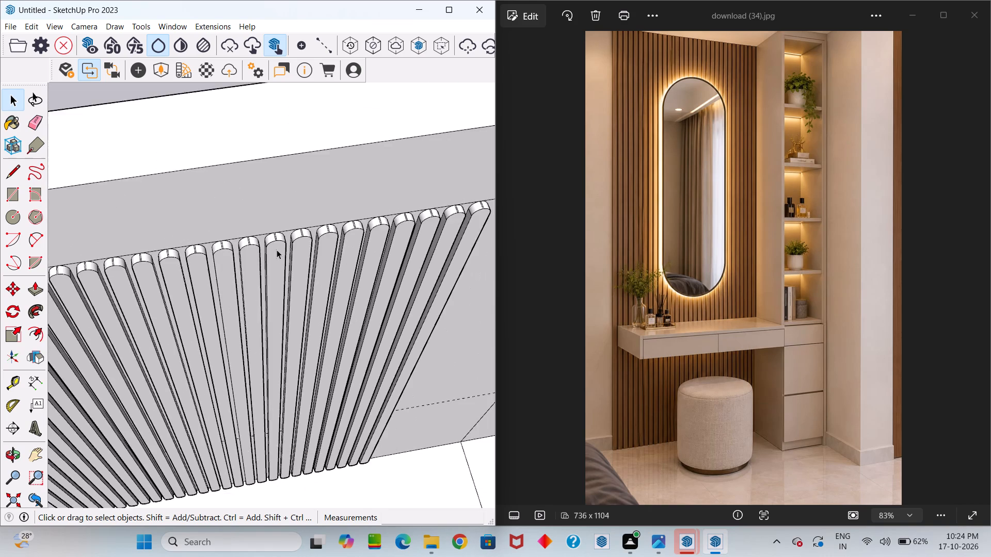
scroll(277, 250, down, 7)
middle_drag(271, 273, 203, 120)
scroll(218, 195, down, 13)
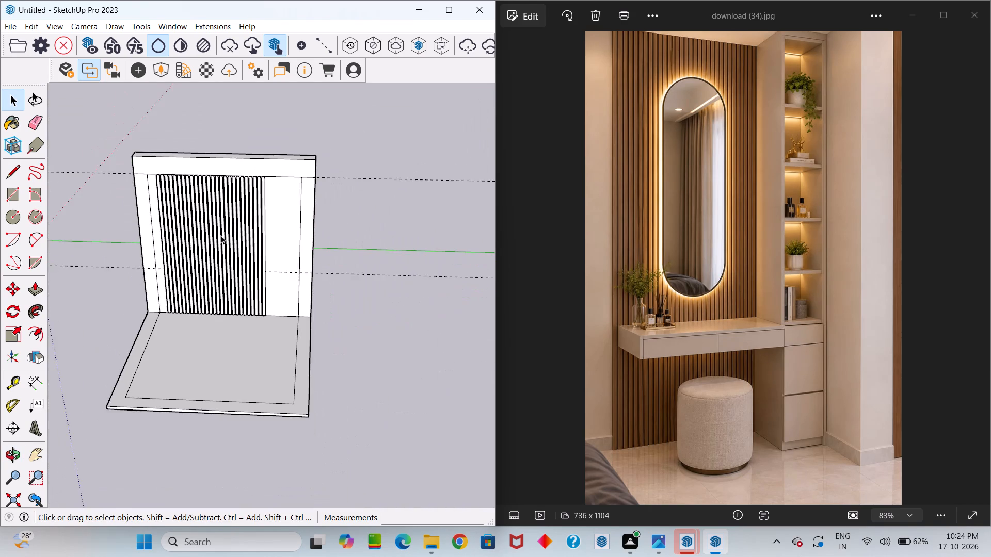
middle_drag(245, 217, 263, 223)
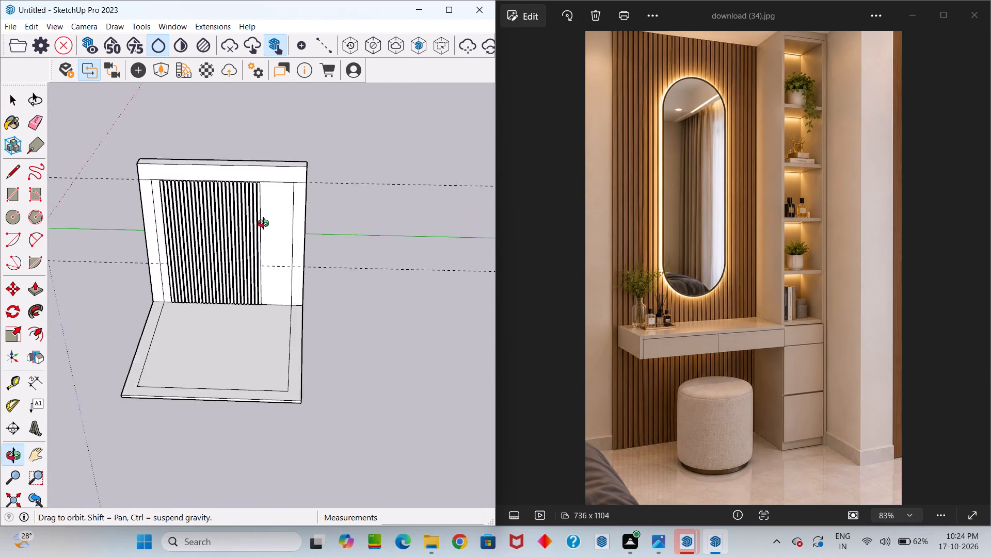
middle_drag(263, 223, 264, 219)
scroll(299, 188, down, 3)
middle_drag(276, 241, 276, 225)
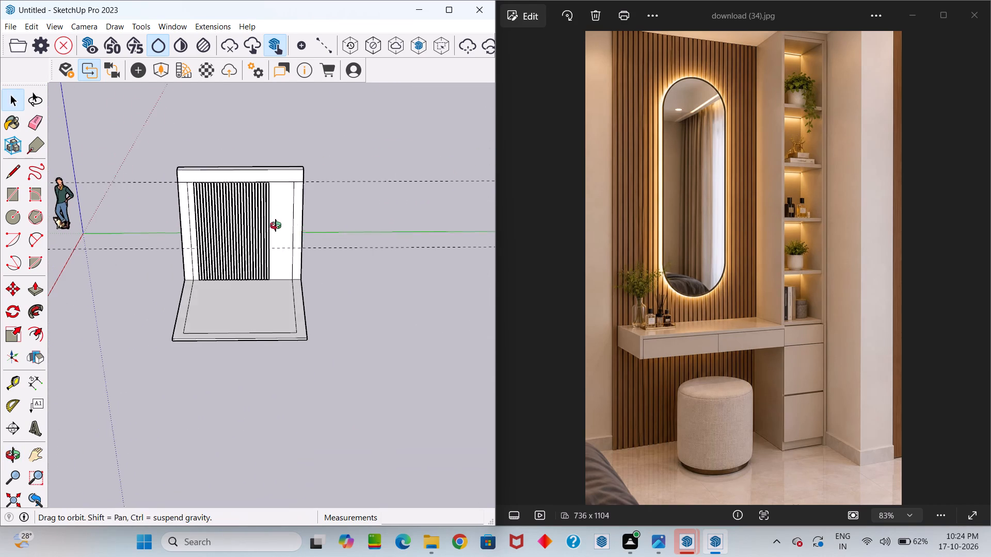
middle_drag(276, 225, 281, 194)
scroll(229, 280, up, 4)
middle_drag(228, 277, 263, 326)
drag(228, 277, 263, 326)
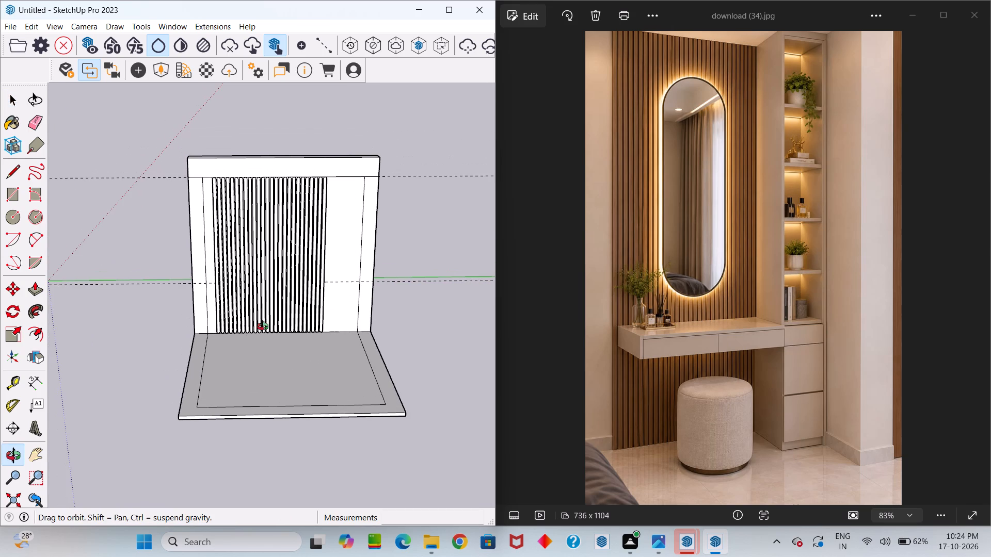
middle_drag(263, 326, 260, 309)
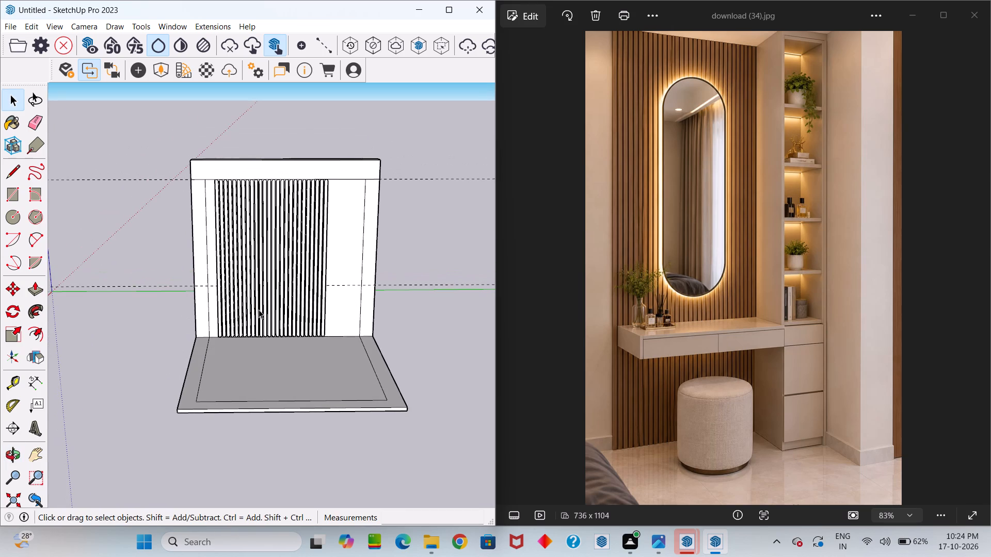
Draw an 8' 6" line along the lower guide, between the two inner vertical lines of the wall.
key(l)
click(204, 288)
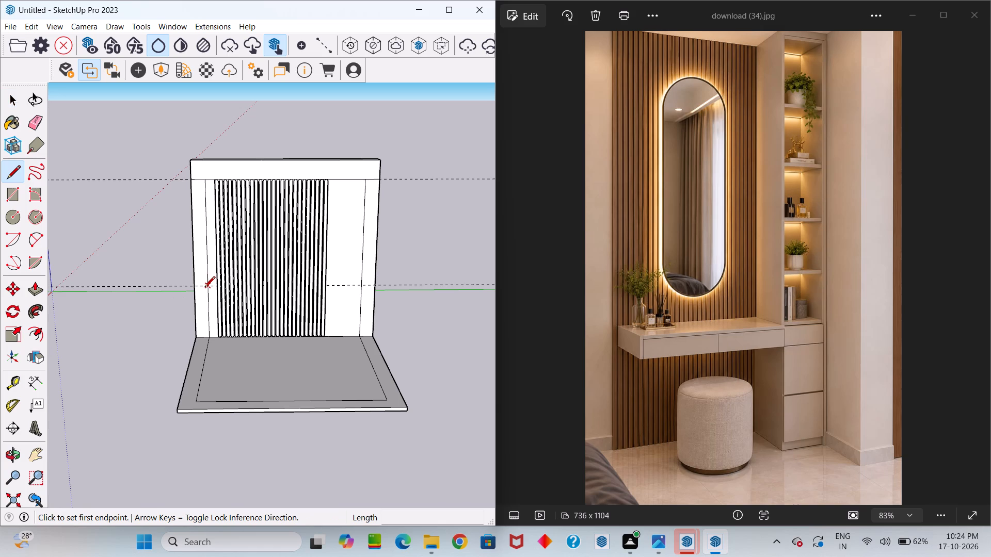
click(361, 286)
key(space)
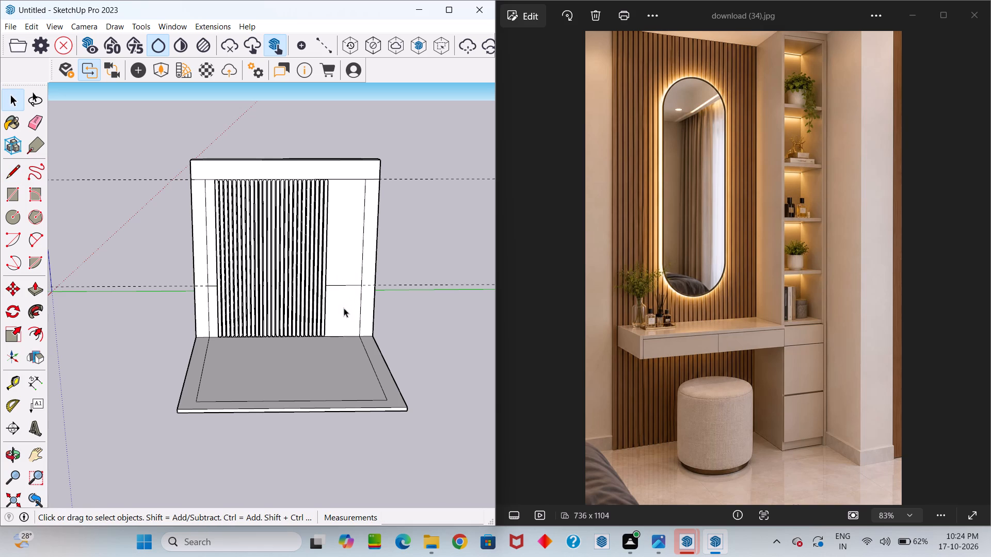
Draw an 8' 6" by 3' rectangle from the line's start down to the opposite floor corner, and check its faces by selecting them.
key(r)
scroll(148, 277, up, 4)
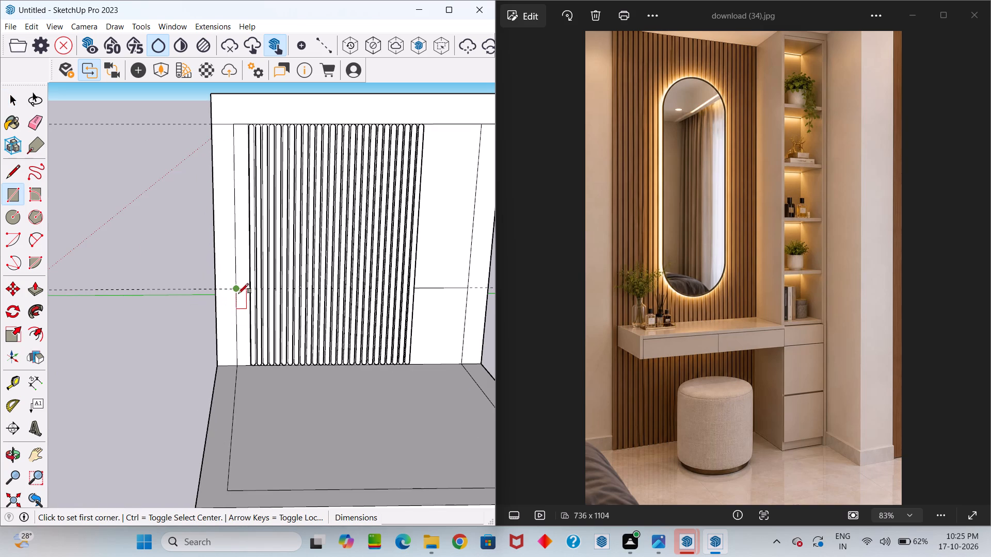
click(238, 292)
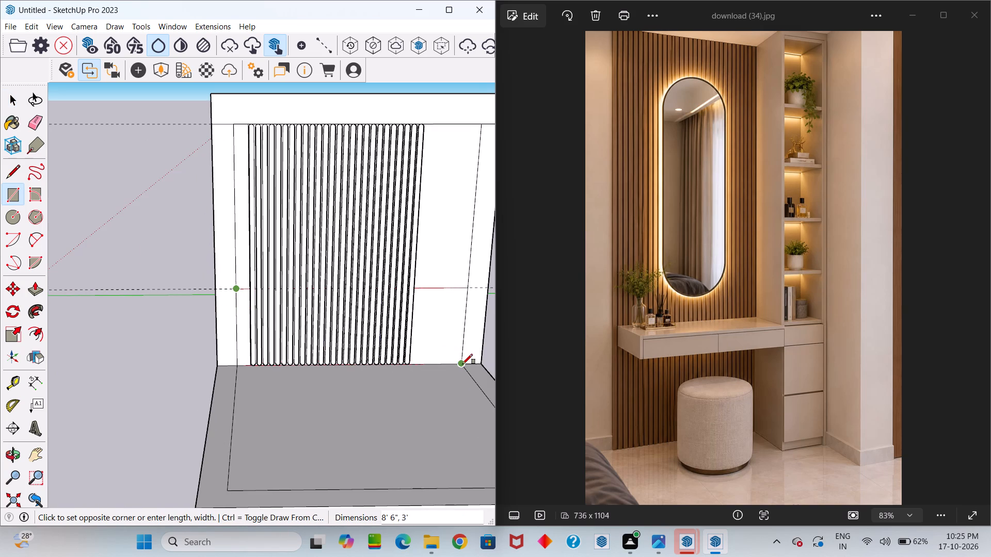
click(462, 364)
key(space)
click(432, 323)
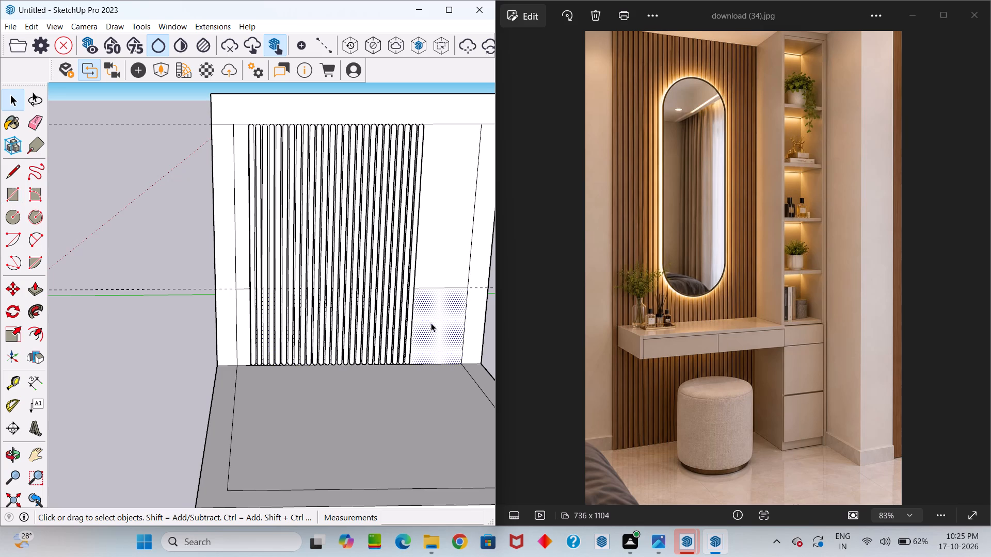
click(375, 314)
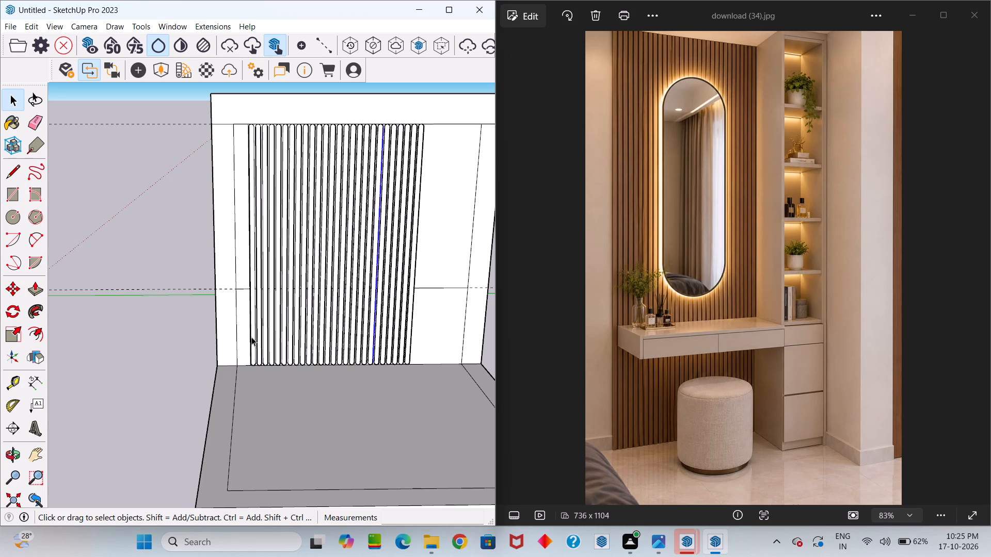
click(311, 400)
Examine how the horizontal line meets the first strips at the edge of the fluted panel.
scroll(300, 404, down, 6)
middle_drag(322, 403, 283, 401)
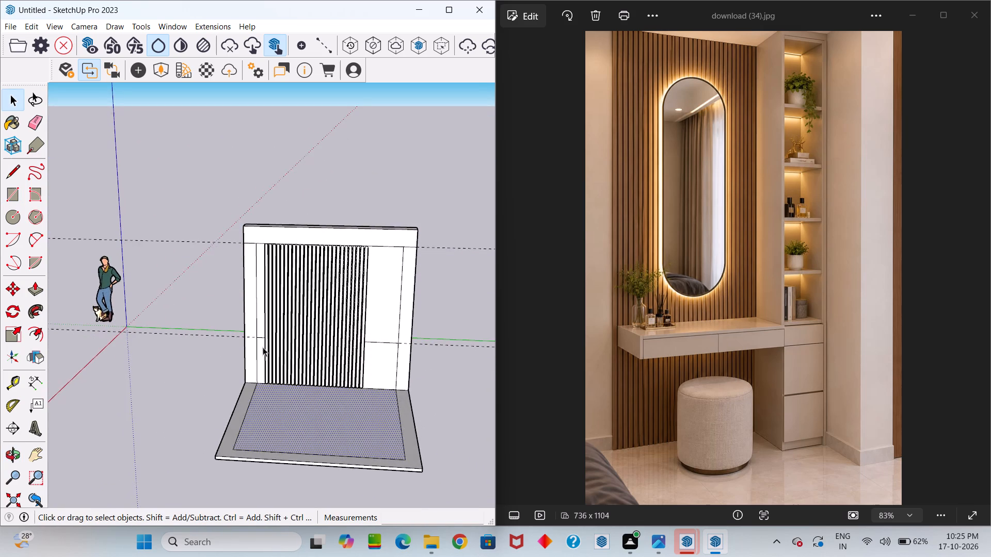
scroll(263, 345, up, 12)
middle_drag(274, 337, 193, 340)
drag(227, 337, 193, 340)
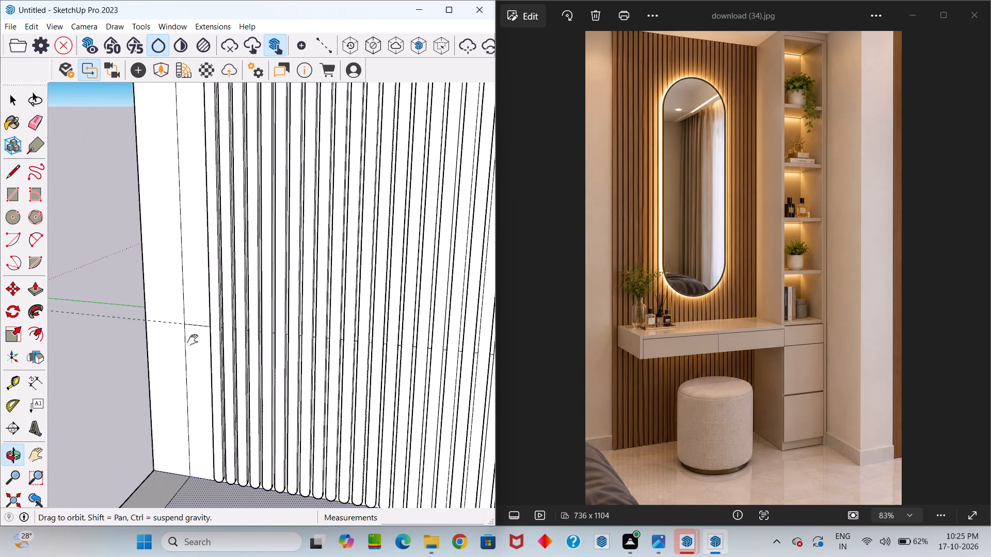
drag(193, 340, 199, 340)
middle_drag(193, 340, 199, 340)
middle_drag(199, 340, 260, 423)
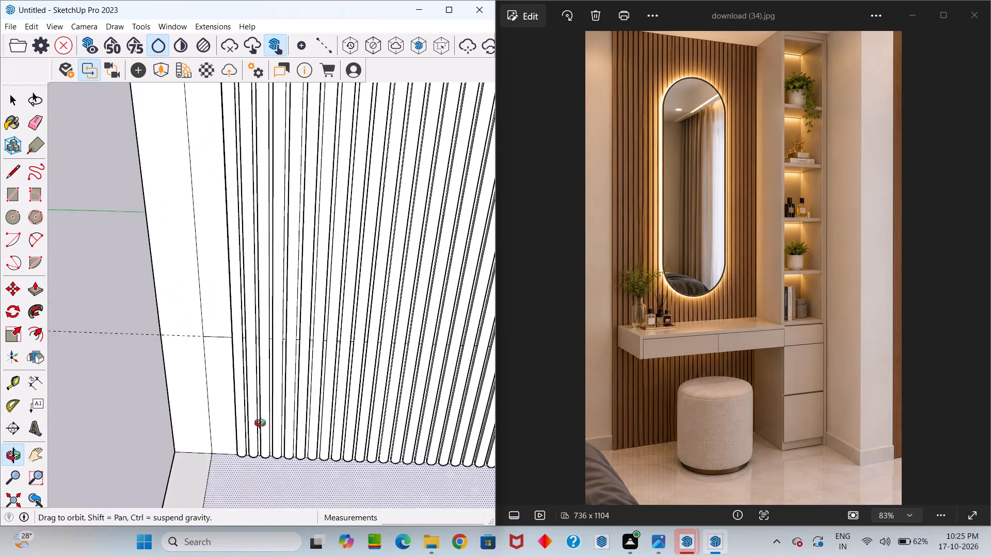
middle_drag(260, 423, 310, 395)
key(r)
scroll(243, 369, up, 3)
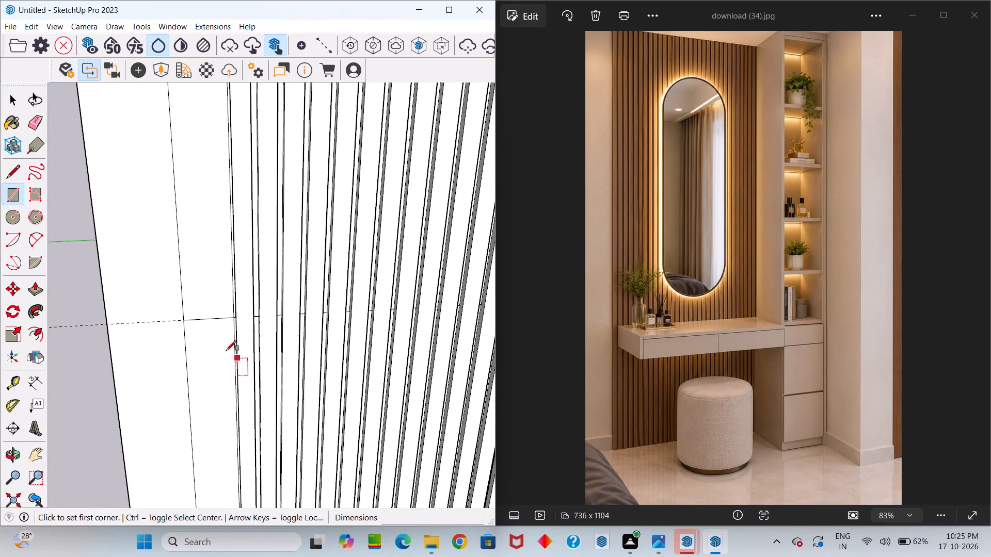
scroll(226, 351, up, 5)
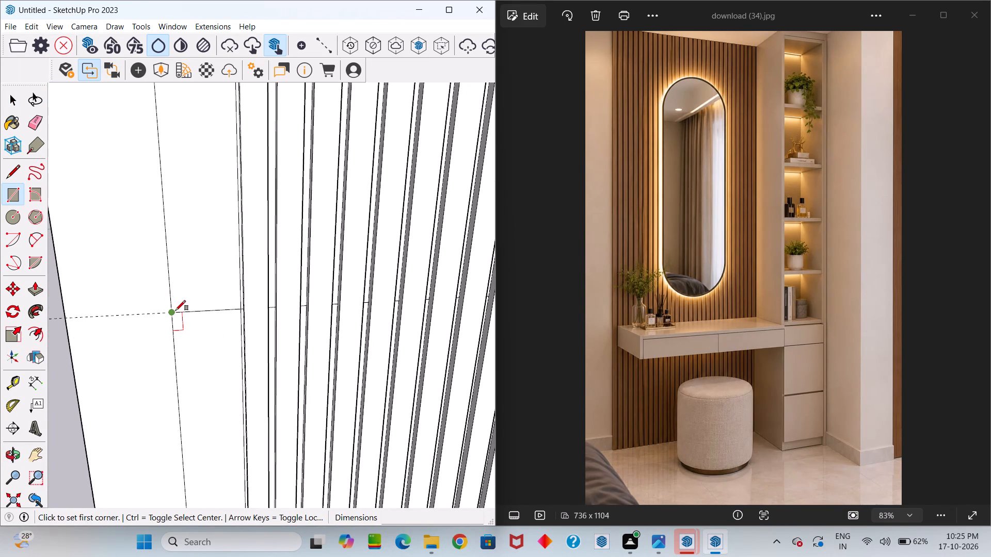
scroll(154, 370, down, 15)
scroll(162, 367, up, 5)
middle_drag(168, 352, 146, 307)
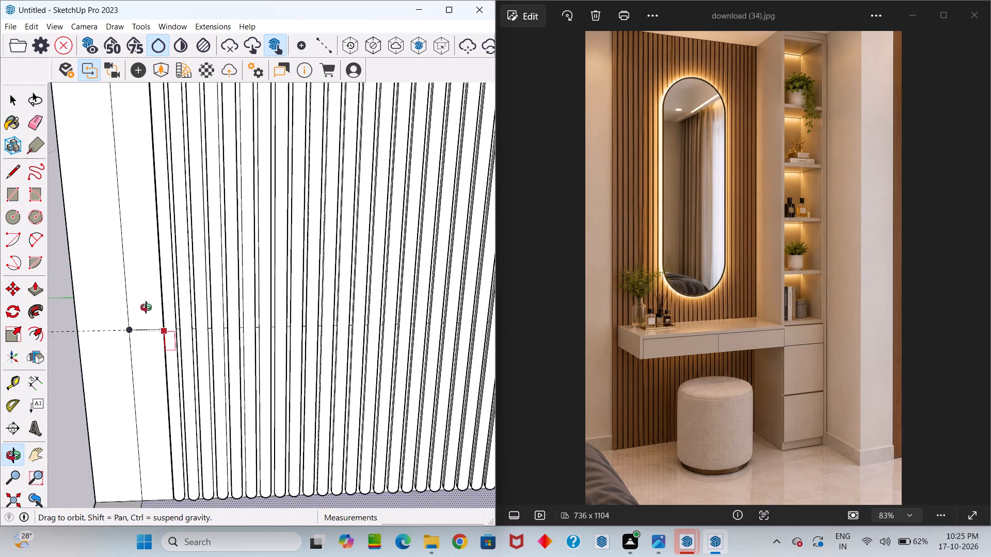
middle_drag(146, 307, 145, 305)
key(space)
Draw a rectangle about 5' 9" wide and 1' 3/8" high across the strips' front faces, just below the horizontal line.
scroll(168, 356, down, 13)
middle_drag(196, 342, 200, 332)
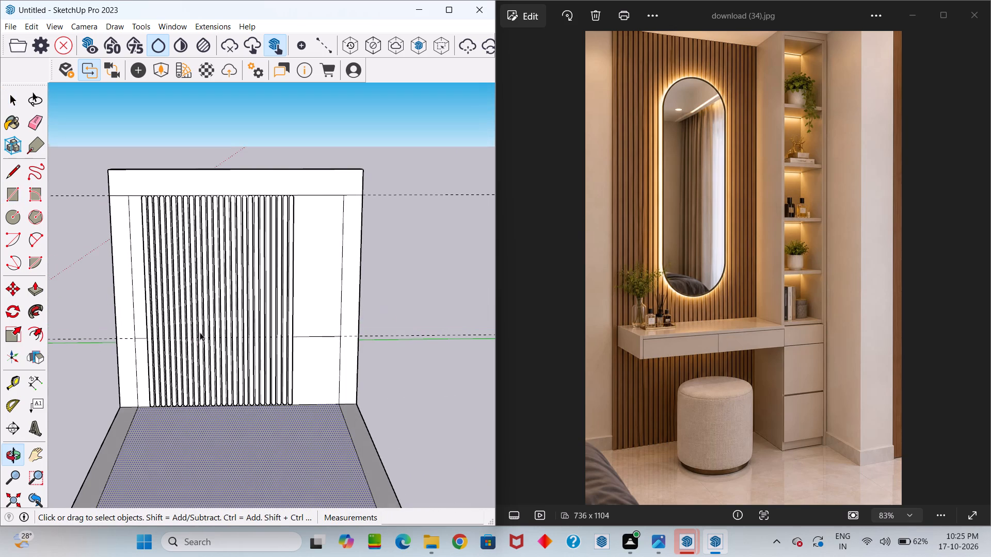
middle_drag(200, 332, 199, 321)
key(r)
scroll(166, 356, up, 10)
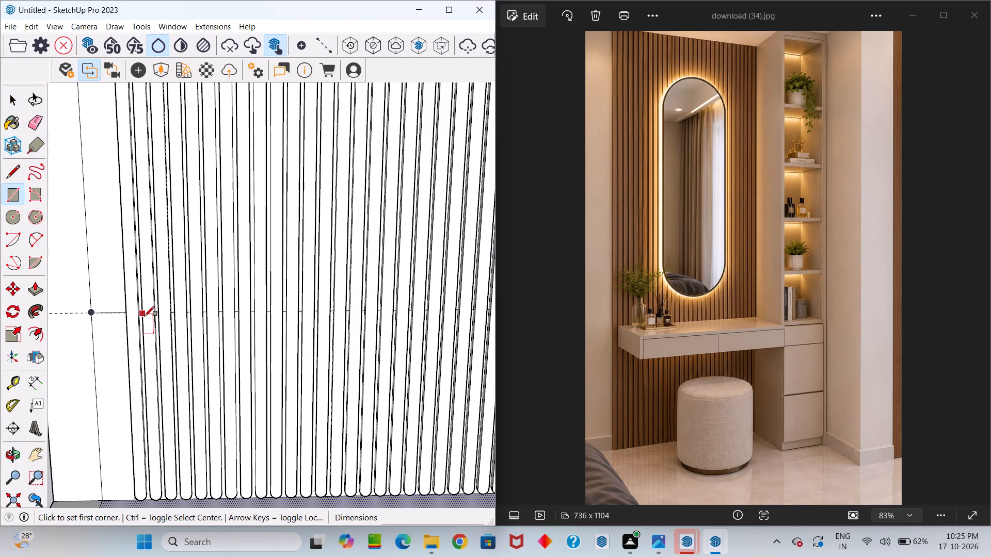
click(145, 316)
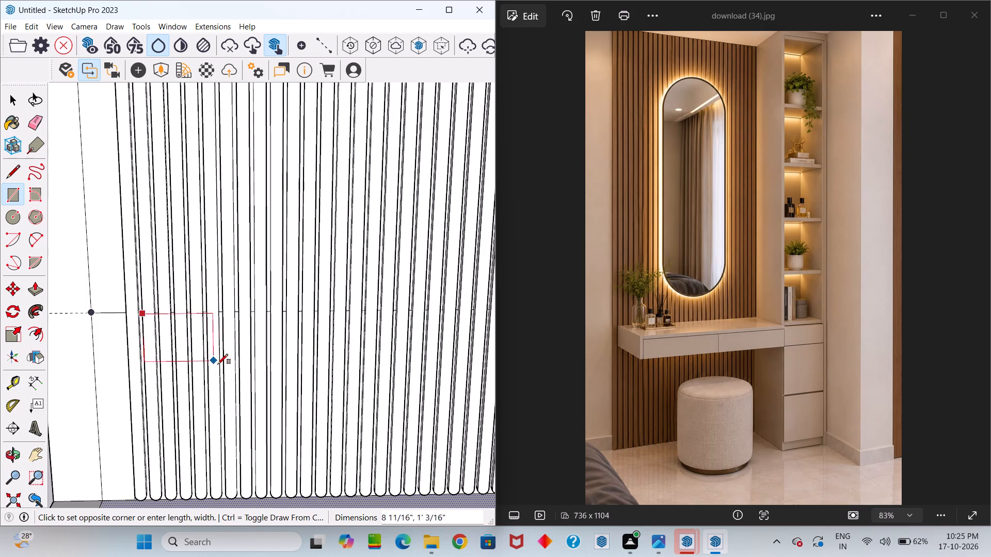
scroll(226, 367, down, 10)
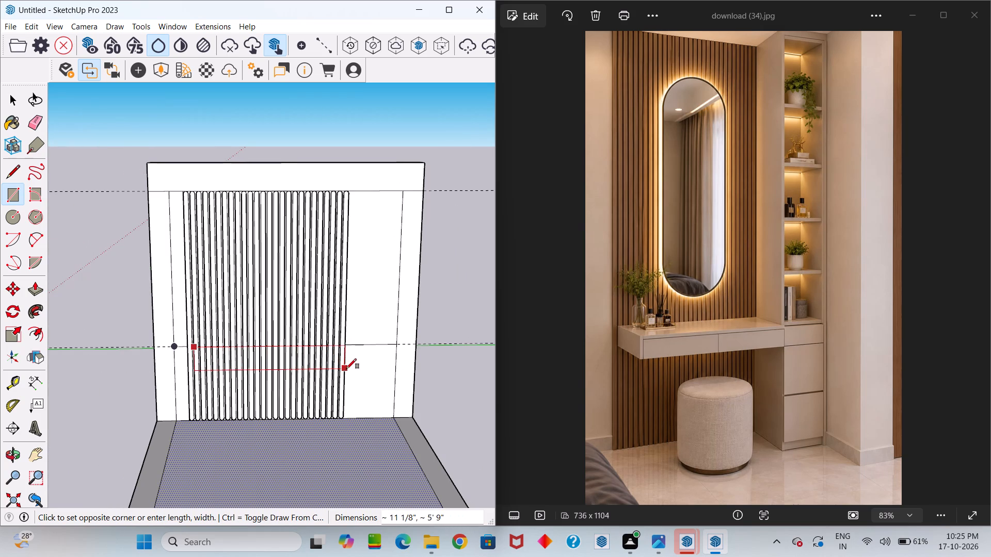
scroll(346, 370, up, 8)
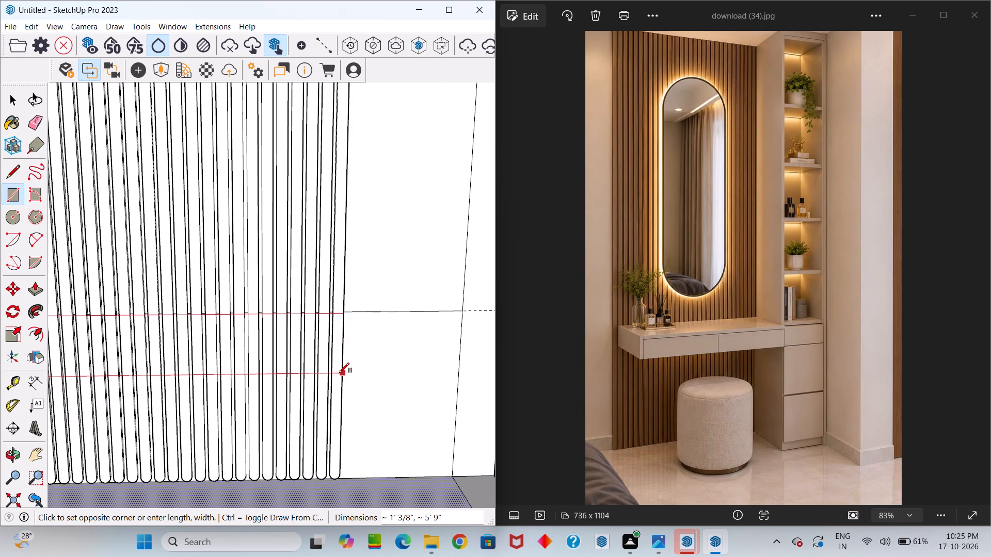
click(339, 373)
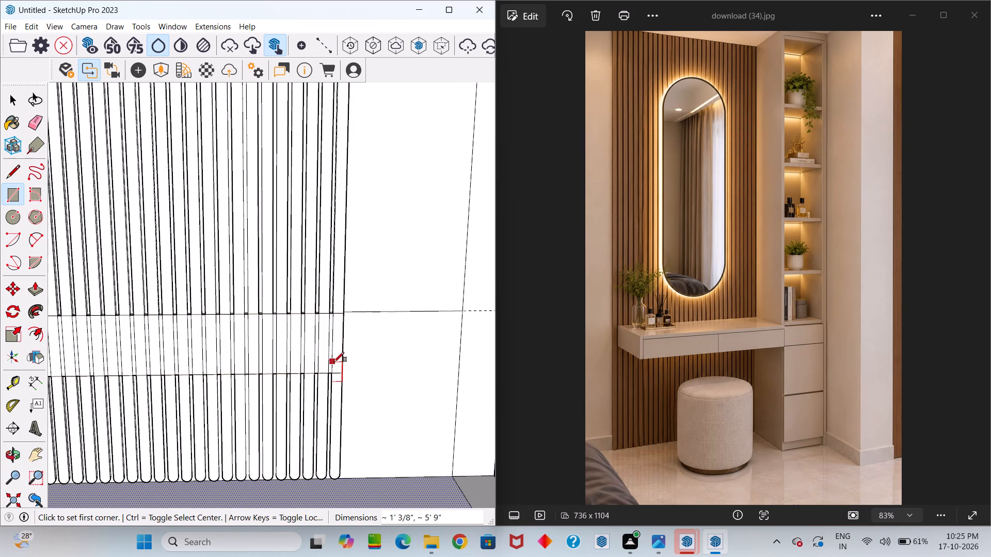
key(space)
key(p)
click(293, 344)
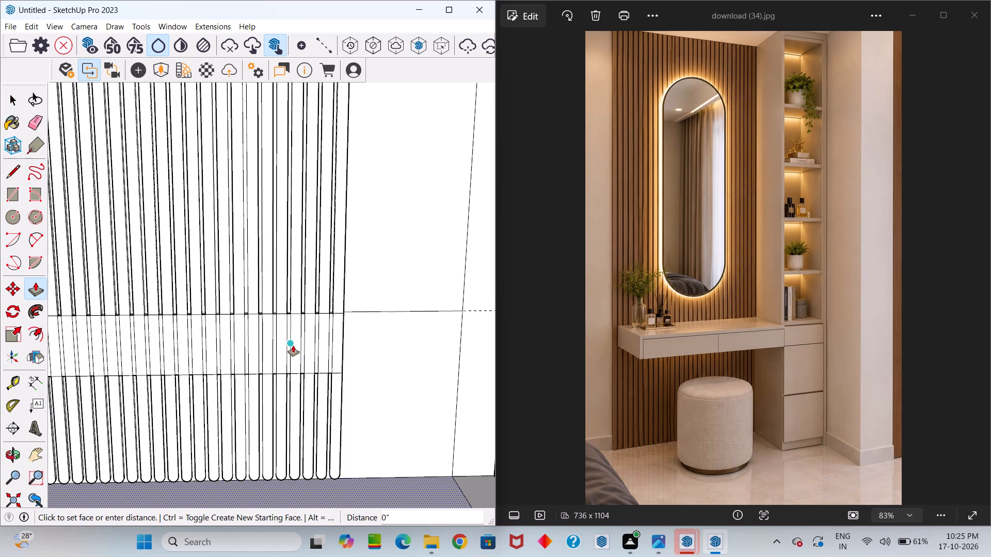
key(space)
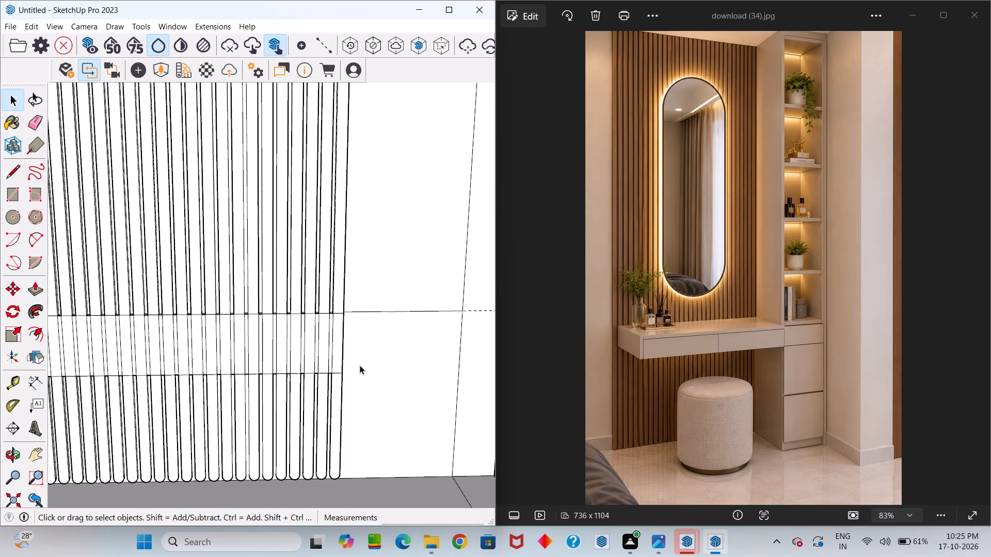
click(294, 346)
Pull the first wide segment of the rectangle out 12" from the fluted panel with Push/Pull.
scroll(275, 331, down, 10)
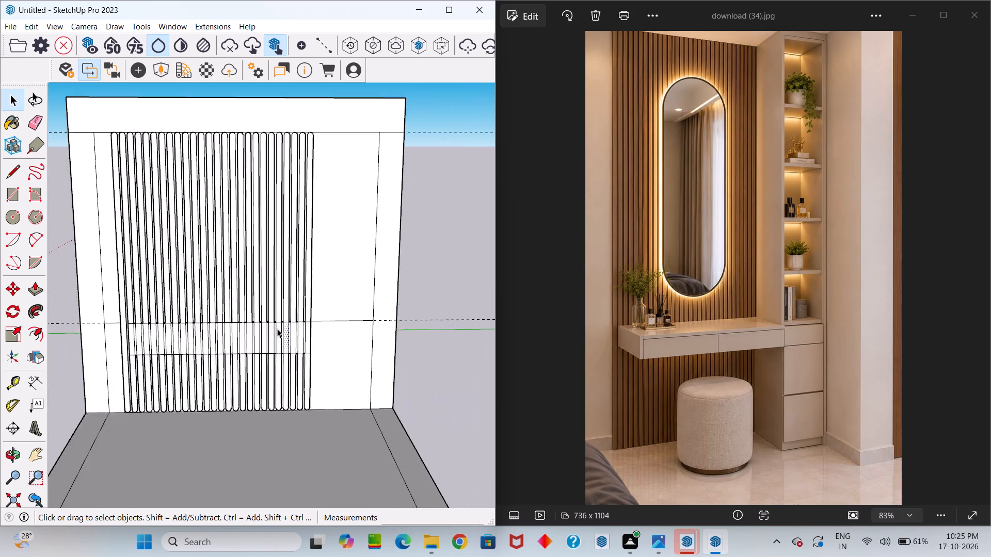
scroll(277, 329, down, 3)
scroll(203, 327, up, 4)
scroll(194, 331, down, 1)
scroll(194, 331, up, 3)
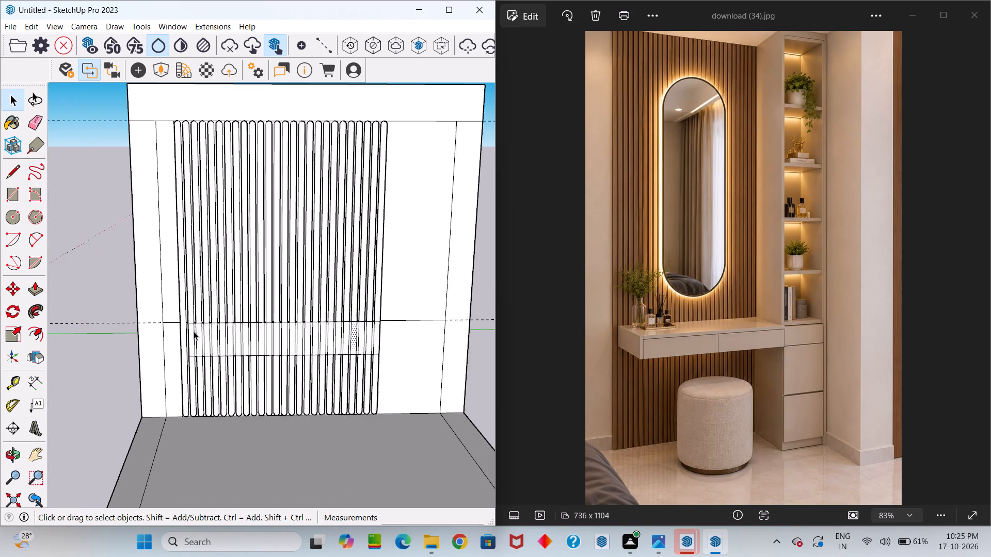
scroll(194, 331, up, 12)
click(188, 327)
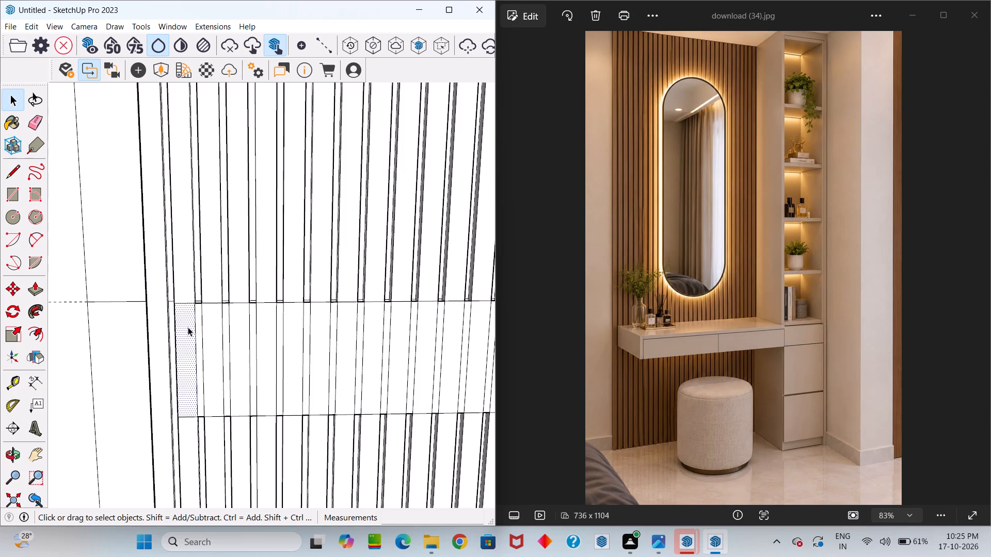
key(p)
click(188, 327)
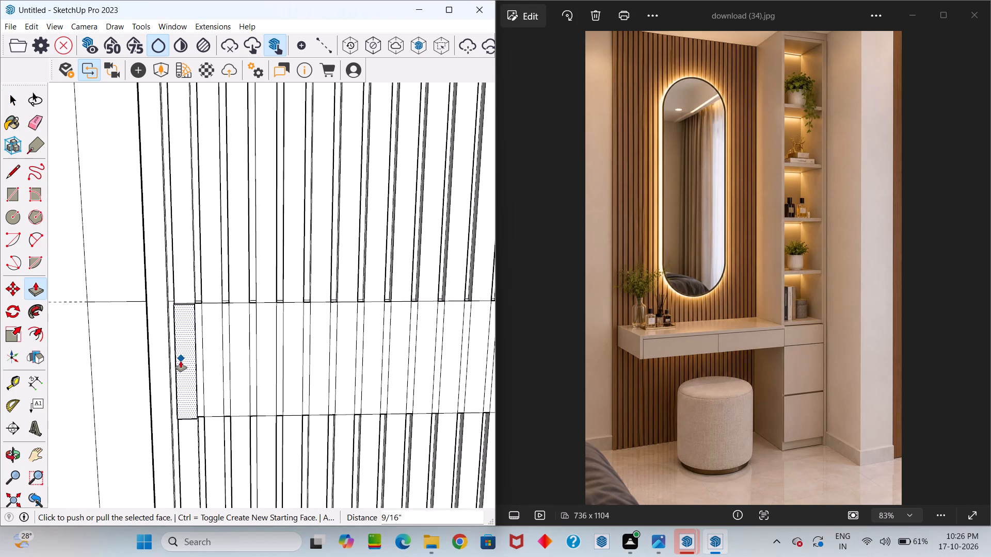
drag(184, 331, 171, 370)
scroll(171, 370, down, 5)
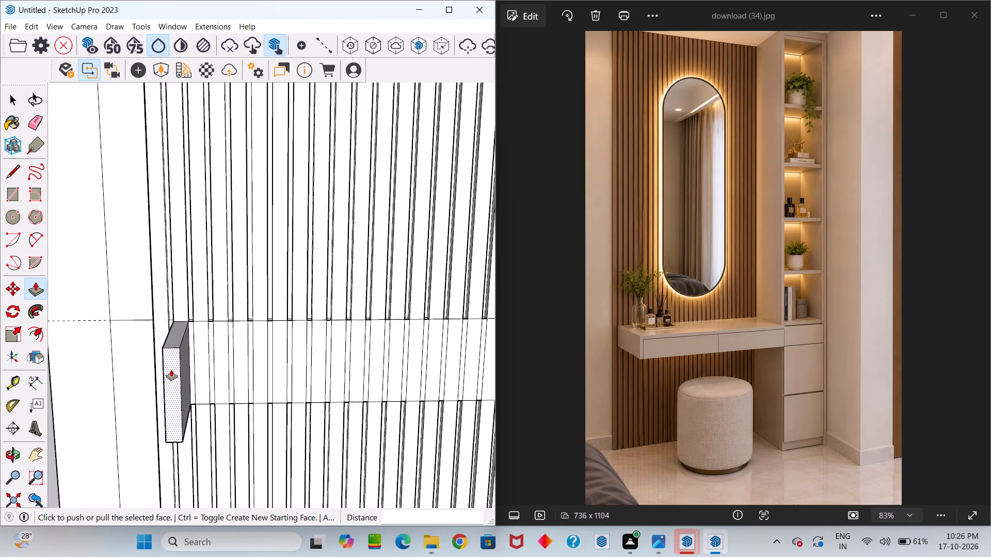
middle_drag(171, 370, 169, 458)
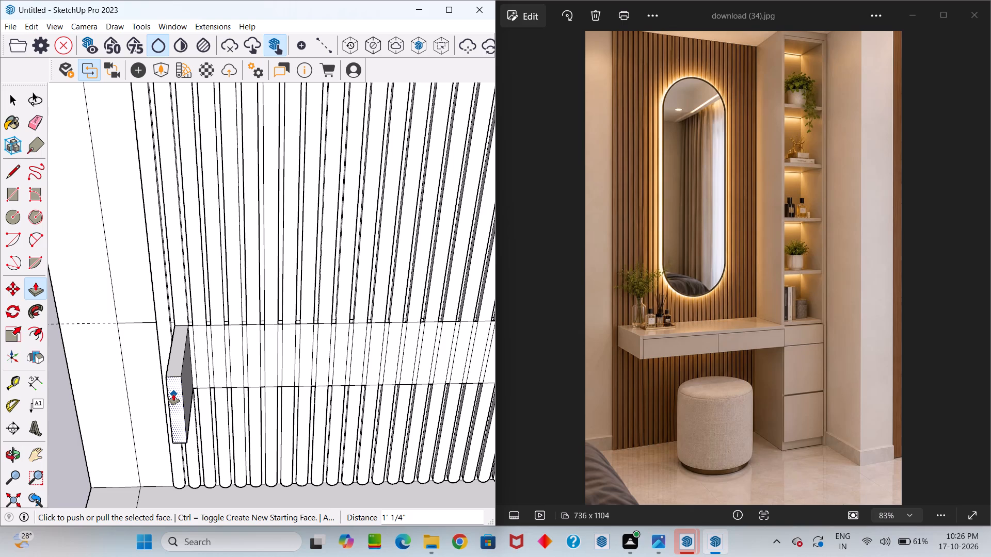
key(1)
key(2)
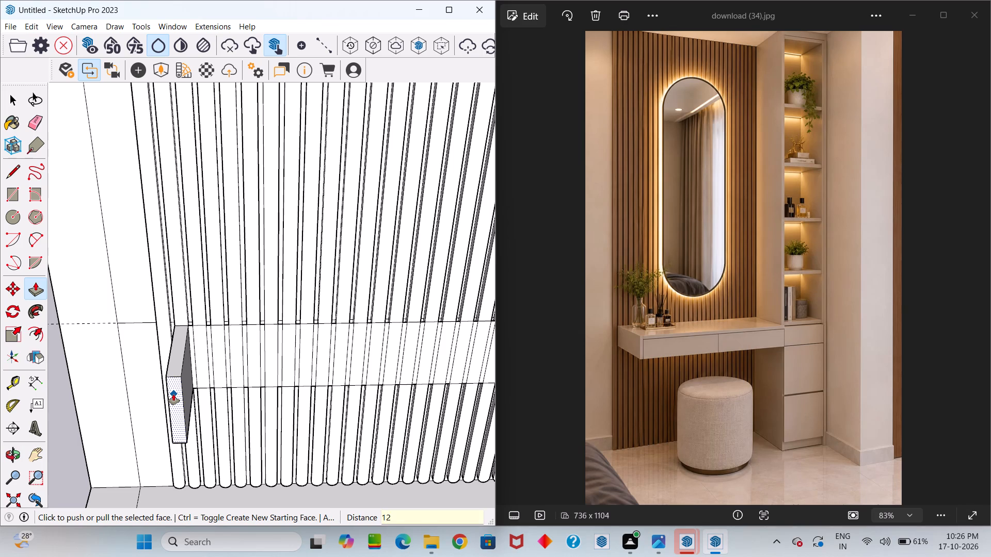
key(Return)
Pull the second wide segment out about 1' 1/4", to the front of the first block.
scroll(208, 346, up, 11)
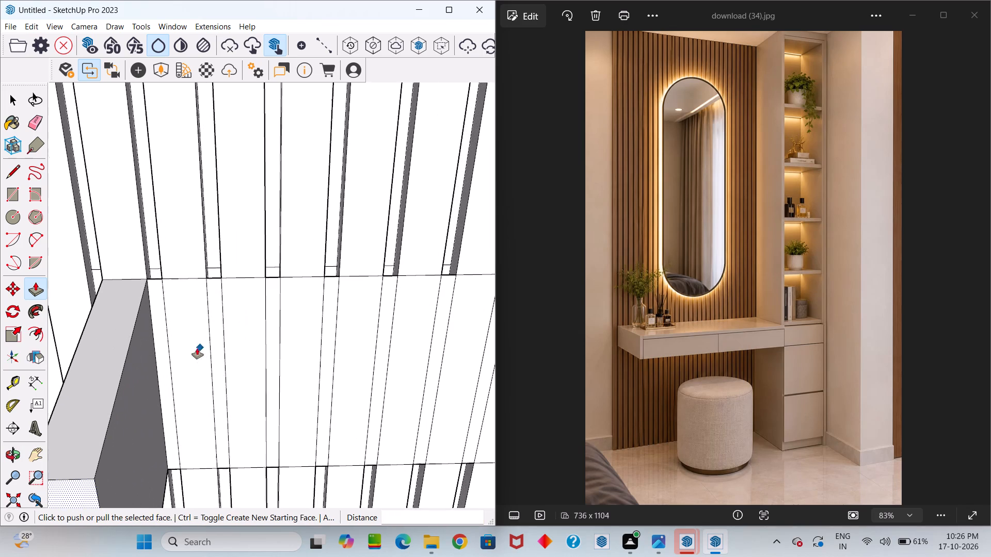
key(space)
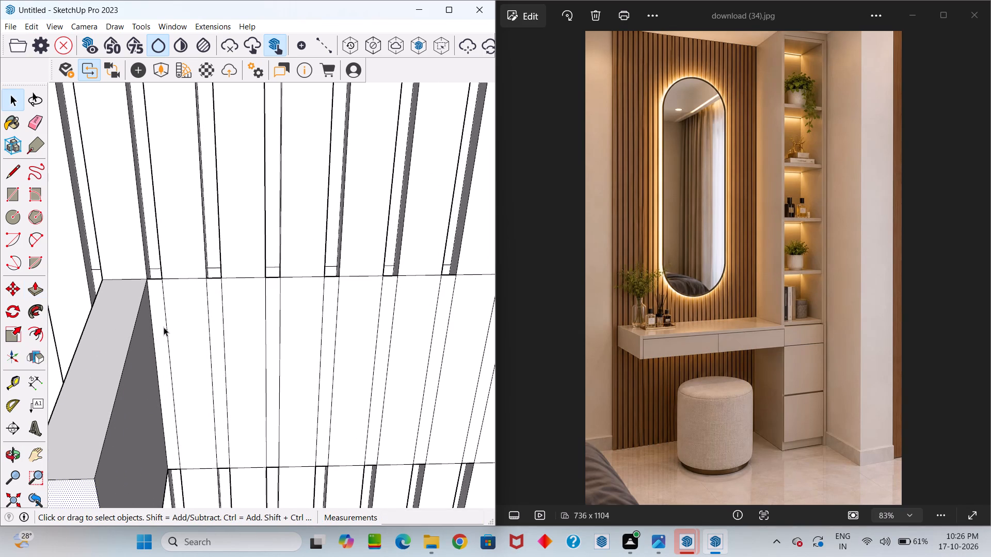
click(188, 327)
click(187, 333)
key(p)
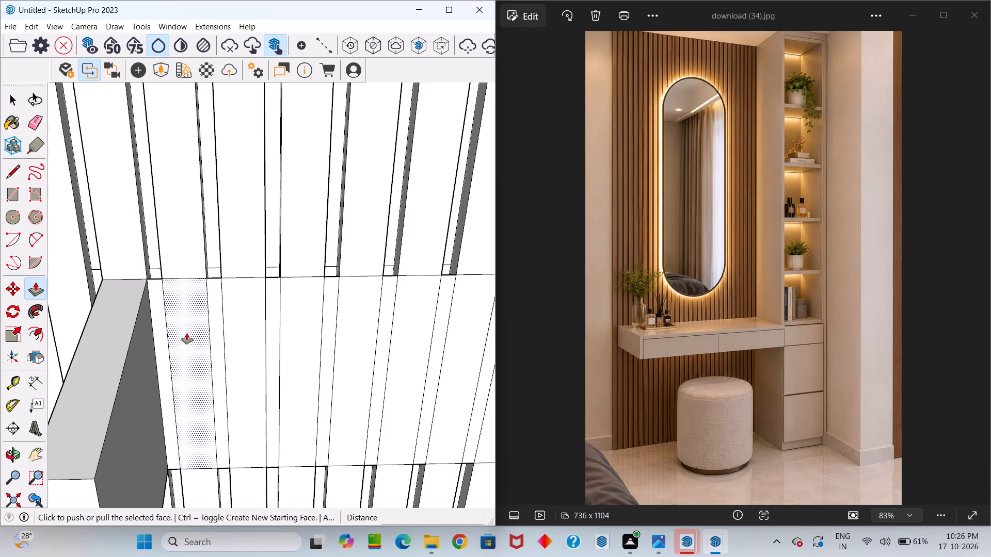
double_click(187, 333)
double_click(184, 337)
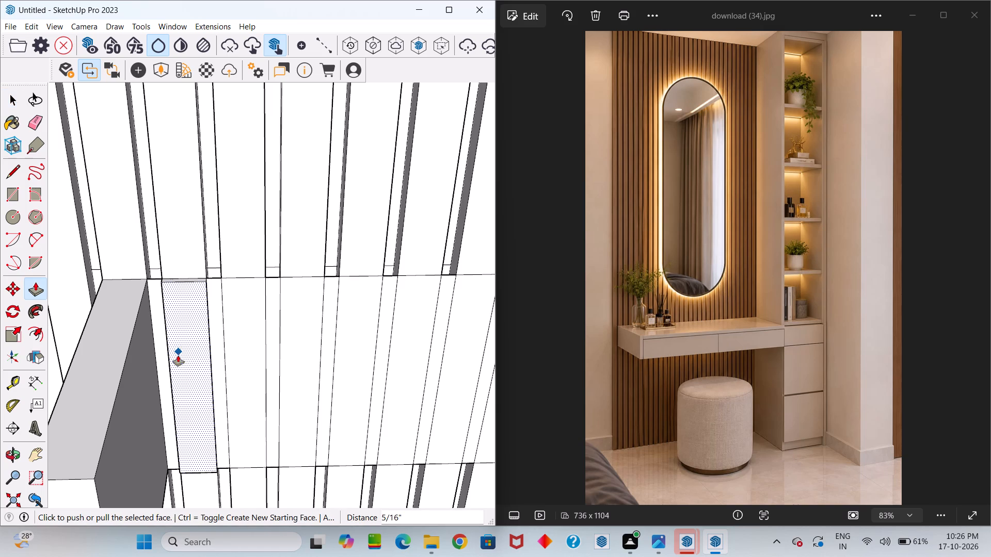
drag(191, 347, 89, 467)
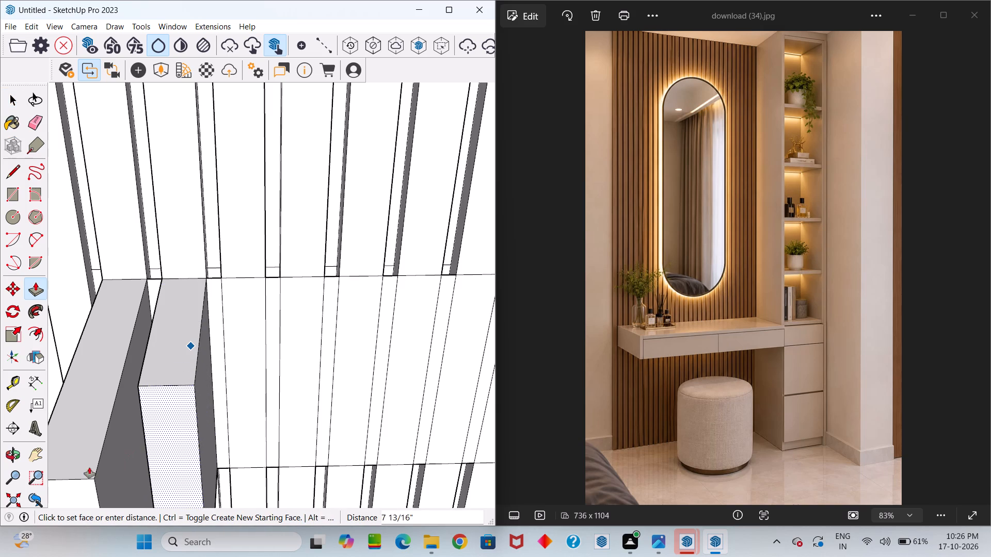
drag(89, 467, 85, 479)
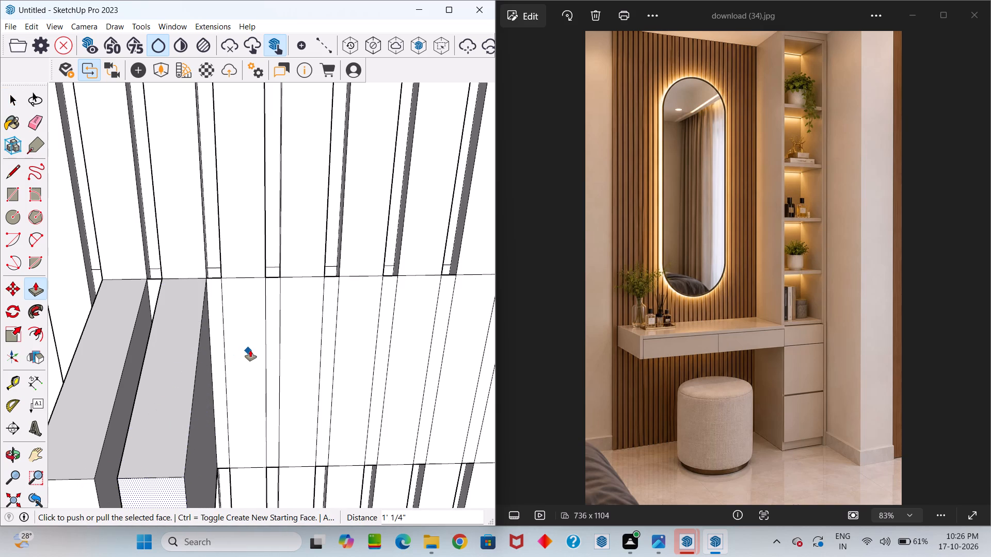
Repeat the same pull distance on the third wide segment of the rectangle.
key(space)
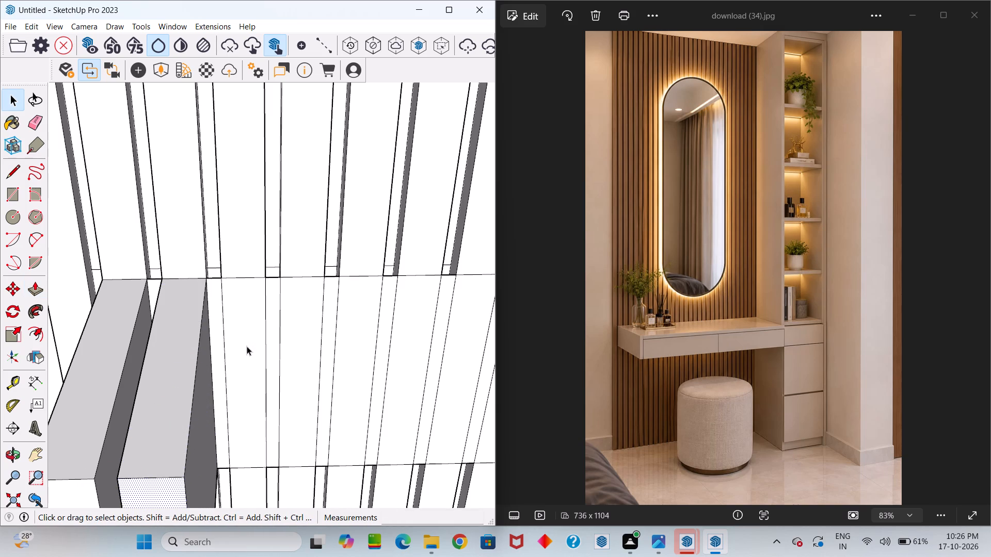
click(245, 345)
key(p)
double_click(245, 345)
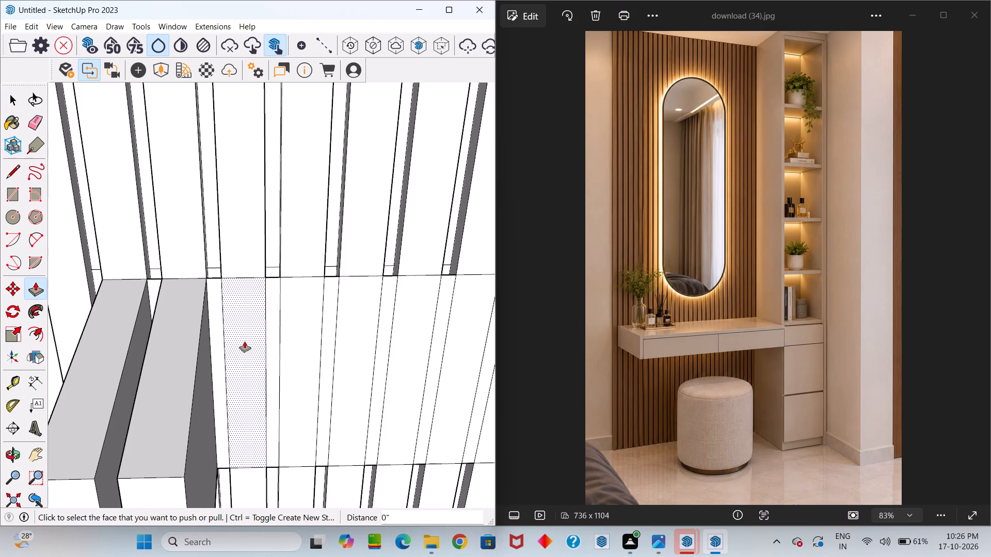
Pull the two narrow segments between the three blocks out by the same repeated distance.
scroll(245, 341, down, 13)
scroll(241, 332, up, 19)
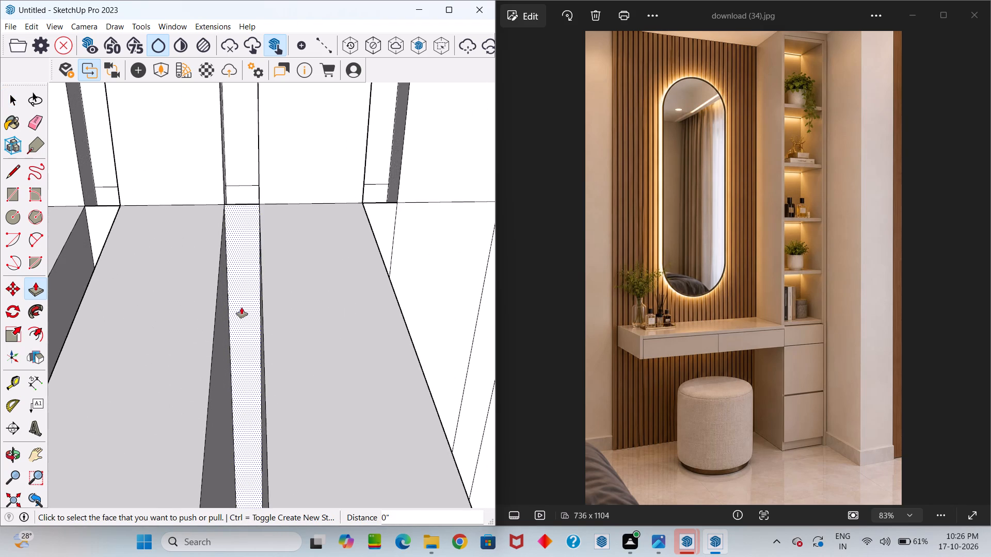
double_click(242, 307)
scroll(242, 307, down, 20)
scroll(242, 307, down, 3)
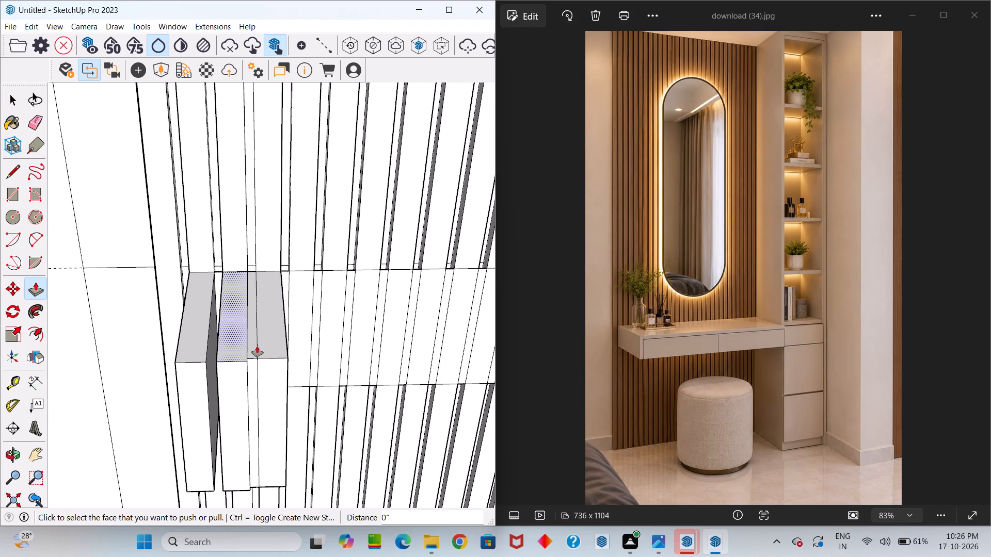
middle_drag(255, 354, 312, 438)
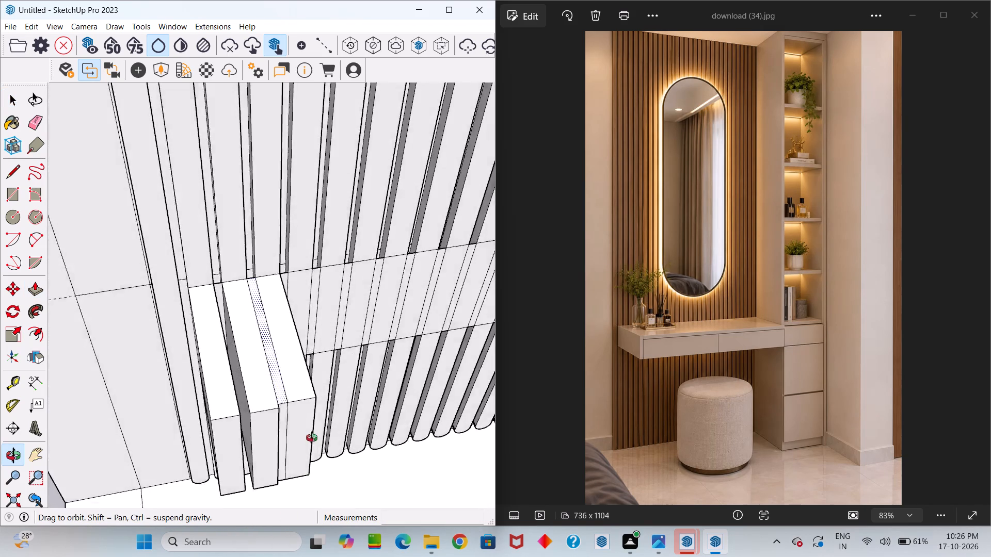
middle_drag(312, 438, 274, 454)
scroll(220, 310, up, 4)
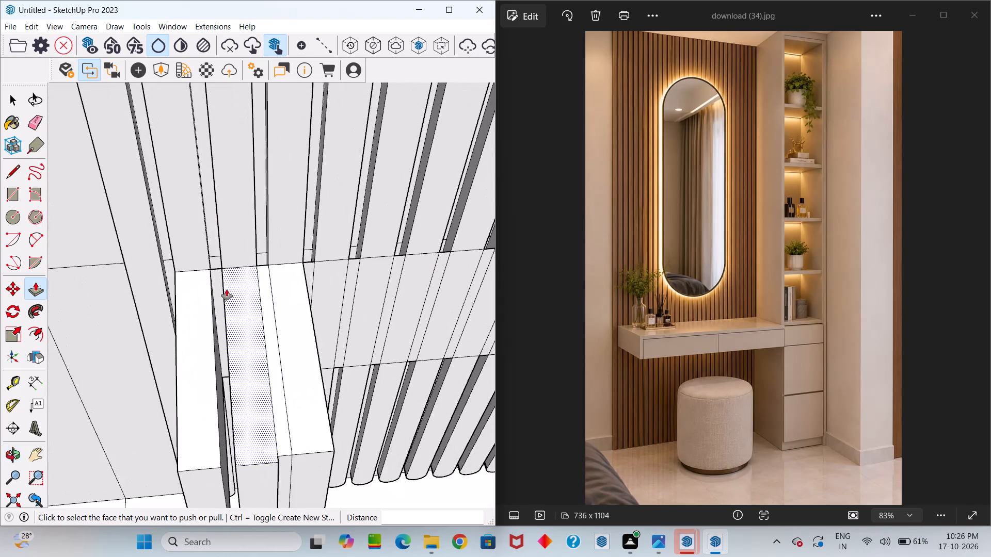
scroll(227, 289, up, 8)
double_click(218, 287)
scroll(217, 286, down, 20)
scroll(217, 286, down, 4)
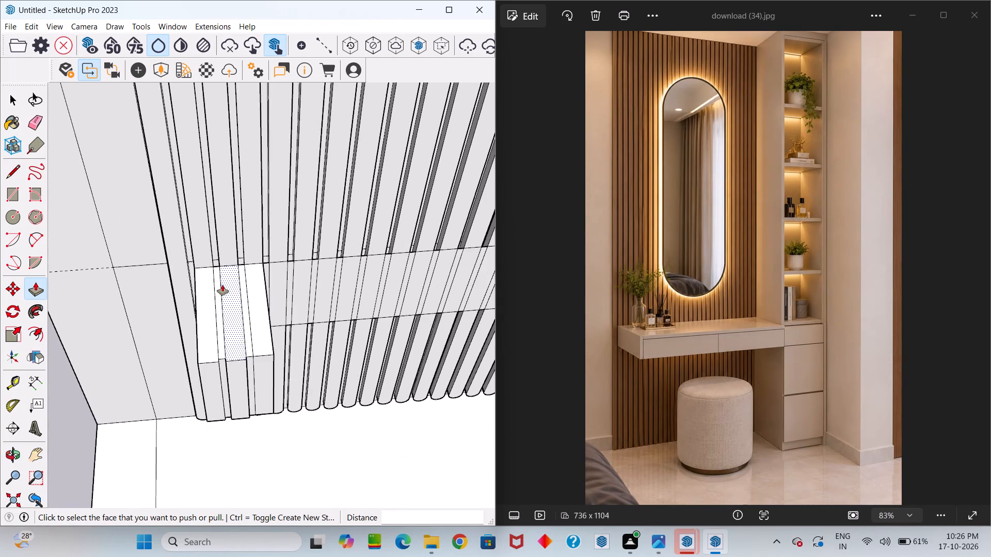
Inspect the joined blocks from several angles and measure their depth along the top face with Tape Measure.
middle_drag(230, 346, 177, 296)
scroll(181, 310, up, 18)
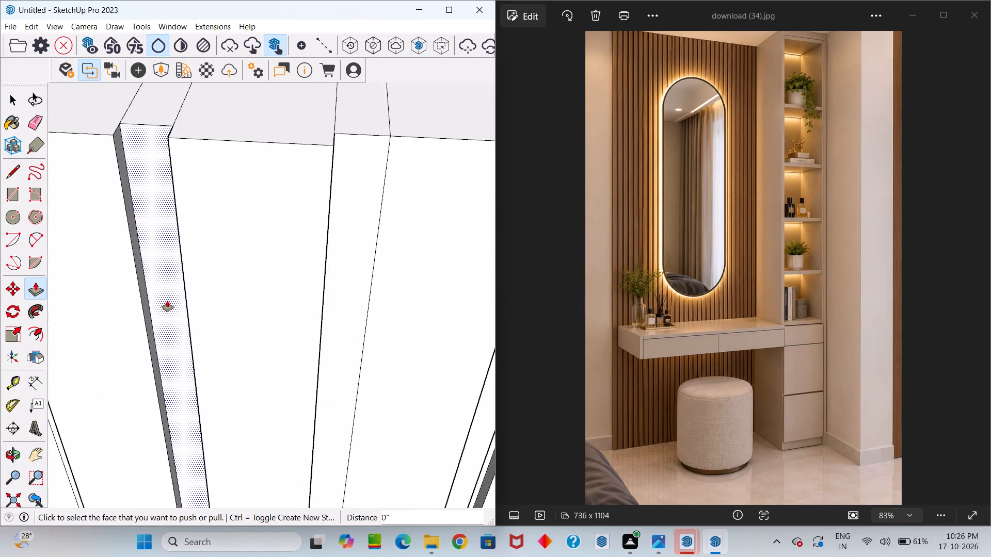
middle_drag(169, 301, 248, 355)
scroll(209, 352, down, 20)
scroll(209, 352, down, 2)
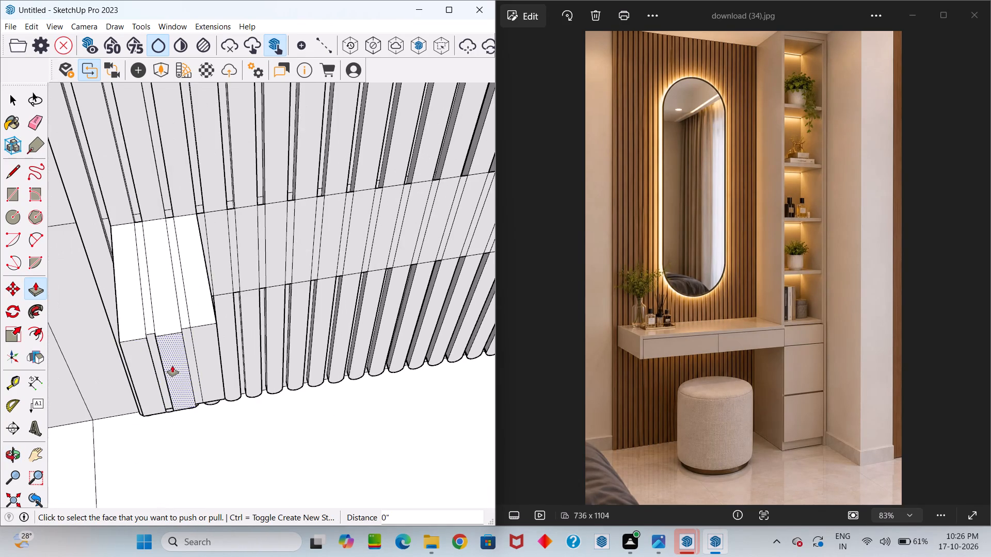
middle_drag(191, 369, 253, 402)
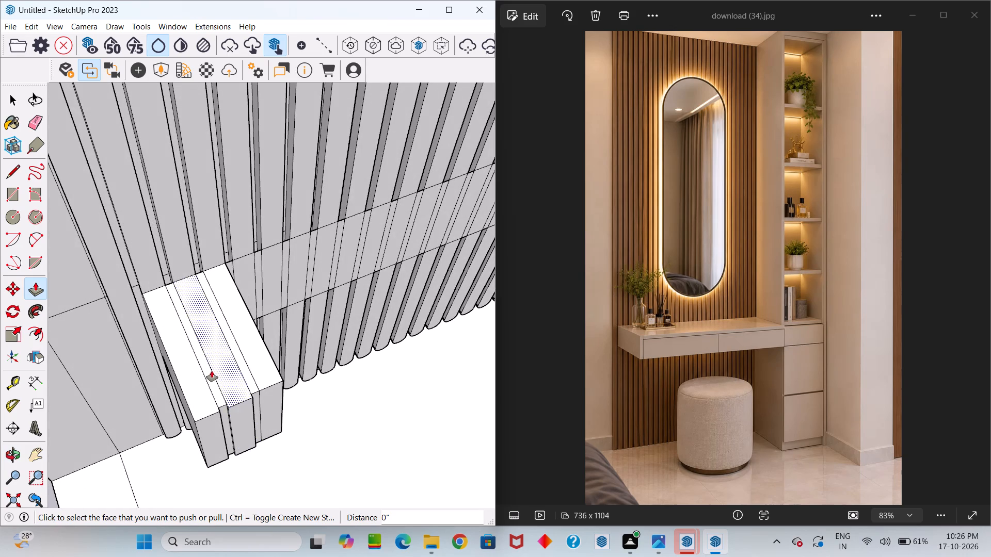
key(t)
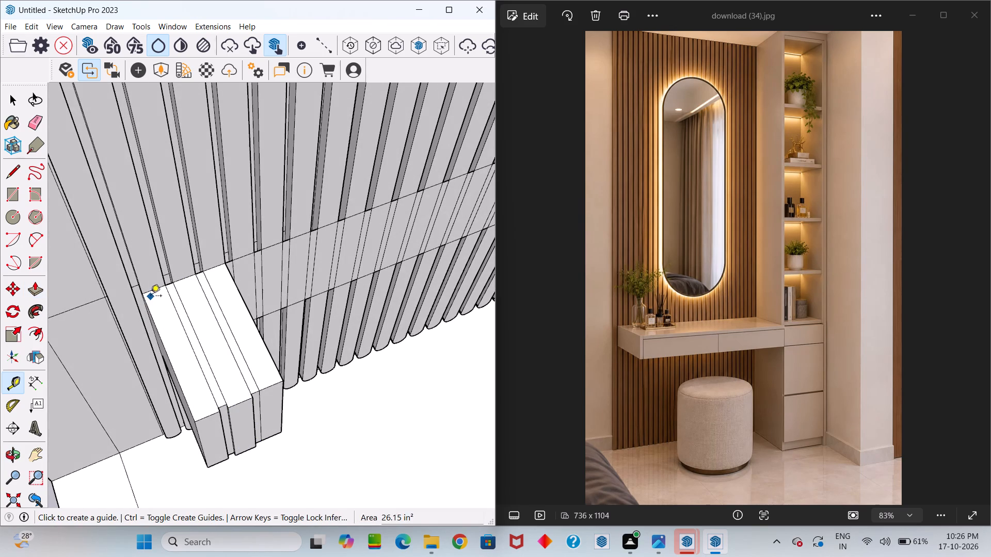
click(151, 294)
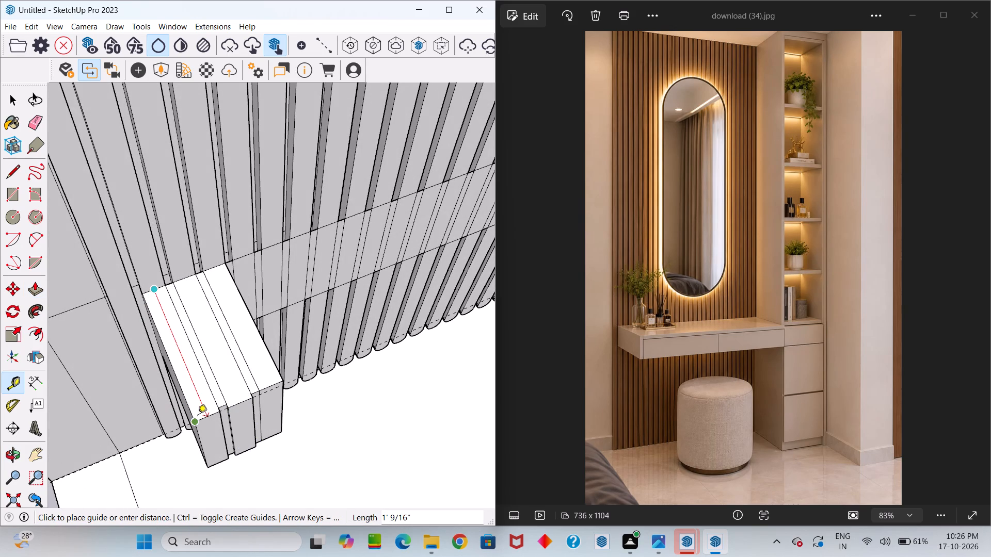
key(space)
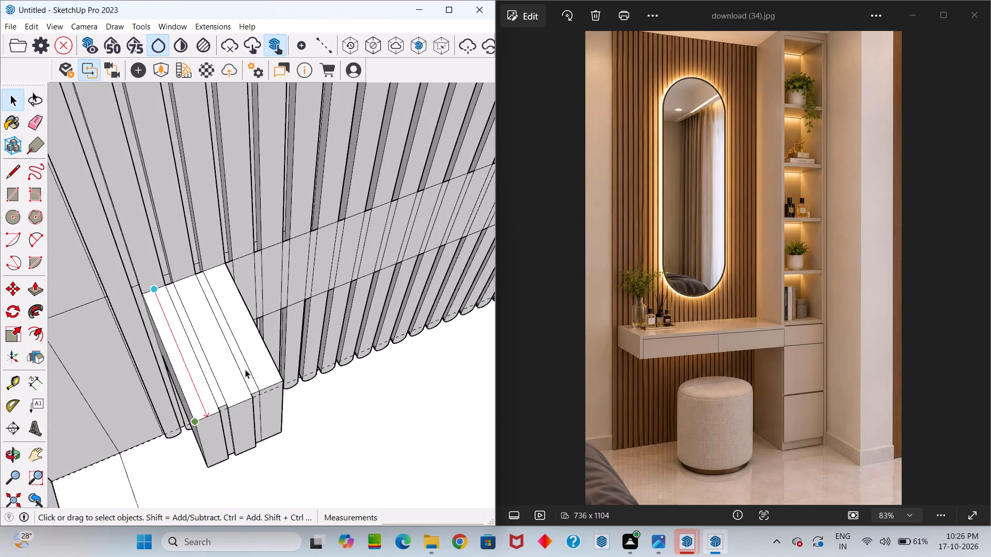
Push the middle block's front face back 5/16", flush with the adjacent narrow segments.
middle_drag(241, 368, 194, 377)
scroll(191, 423, up, 5)
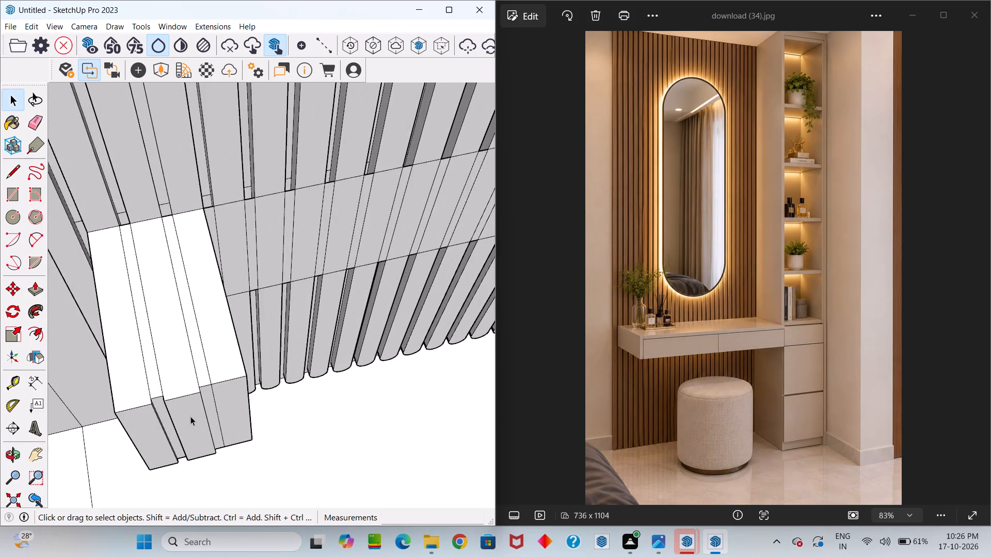
scroll(190, 416, up, 5)
click(194, 416)
key(p)
click(194, 416)
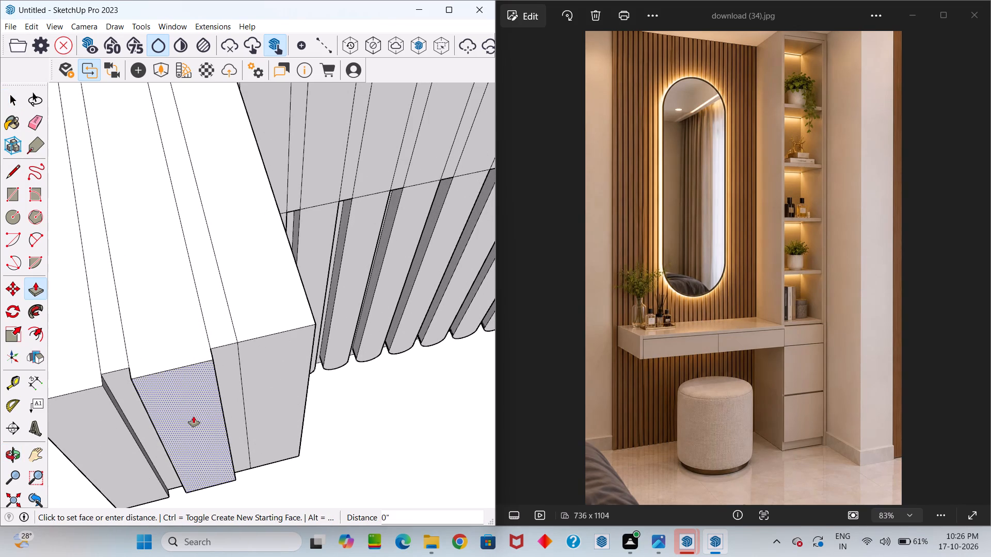
click(227, 381)
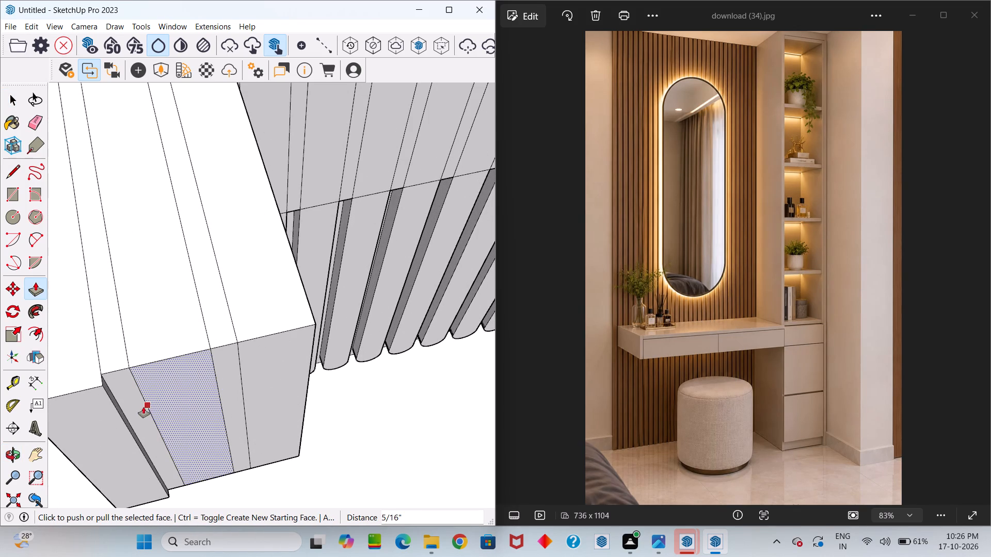
Push the first block's front face back 5/16", flush with the rest of the front.
key(space)
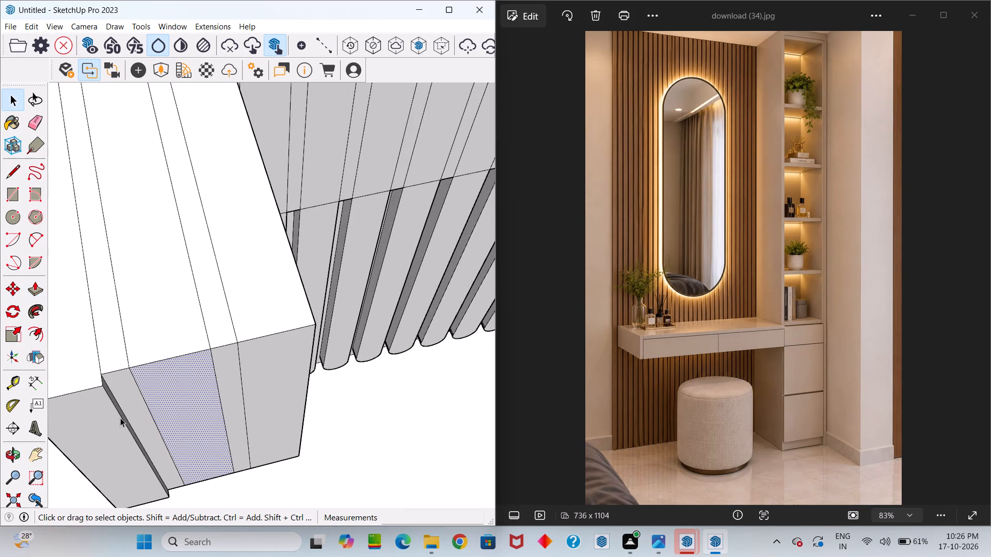
click(99, 432)
key(p)
click(99, 432)
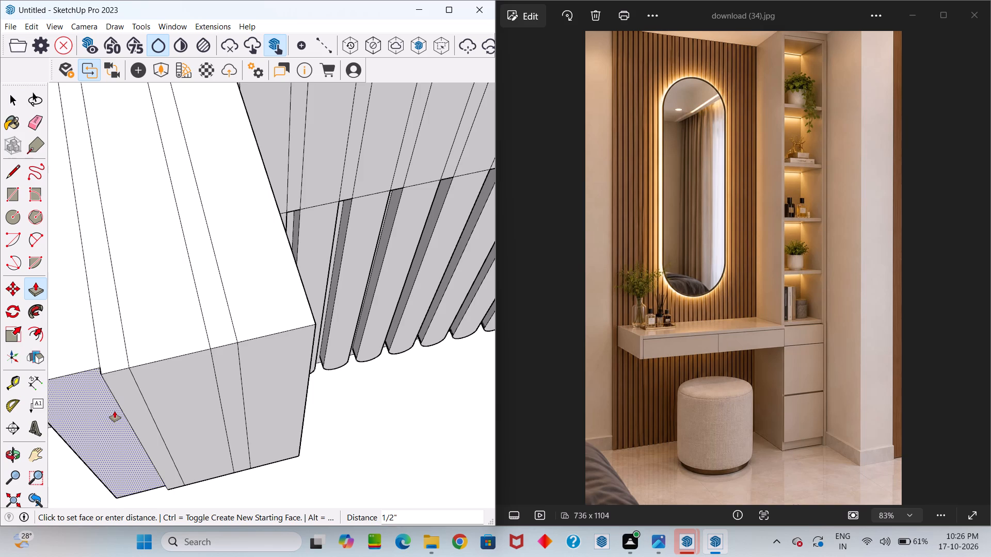
click(125, 407)
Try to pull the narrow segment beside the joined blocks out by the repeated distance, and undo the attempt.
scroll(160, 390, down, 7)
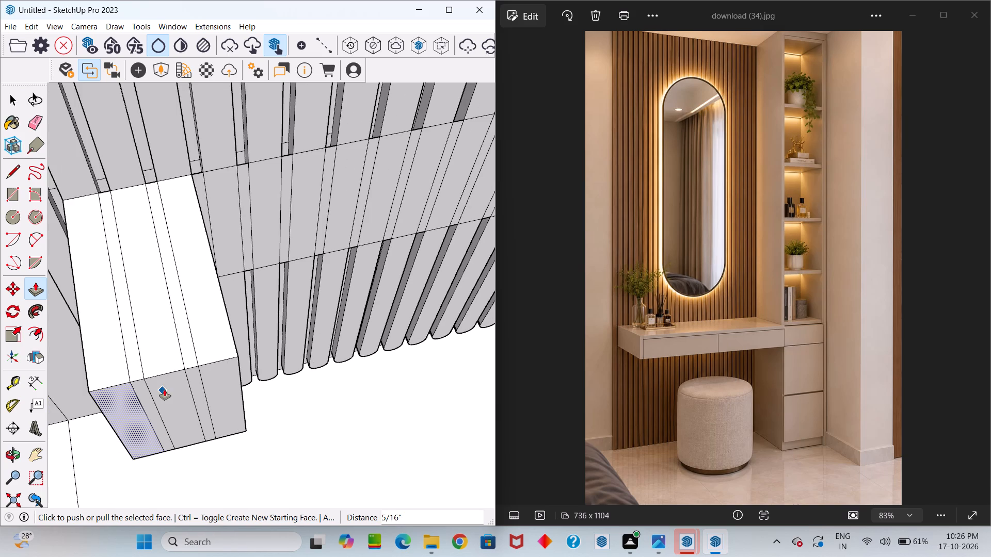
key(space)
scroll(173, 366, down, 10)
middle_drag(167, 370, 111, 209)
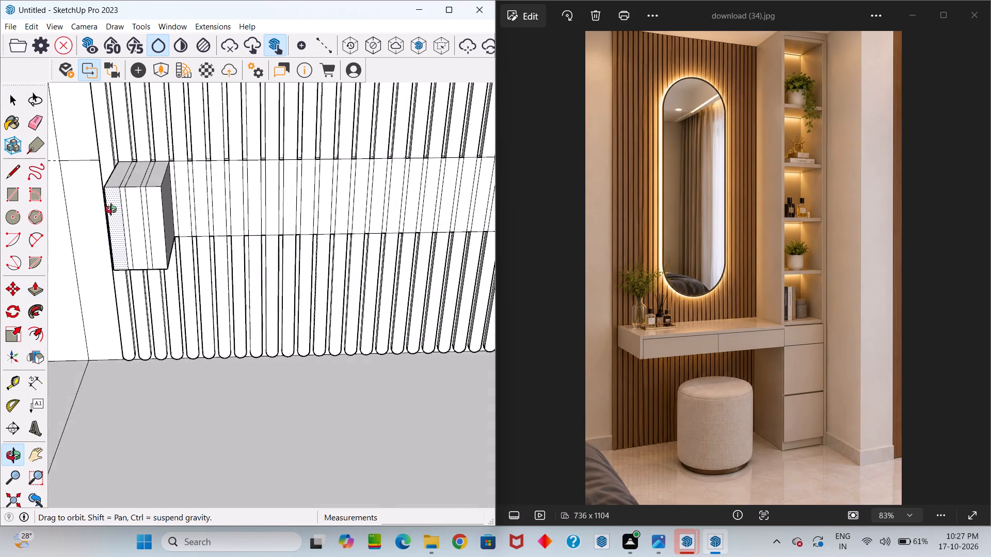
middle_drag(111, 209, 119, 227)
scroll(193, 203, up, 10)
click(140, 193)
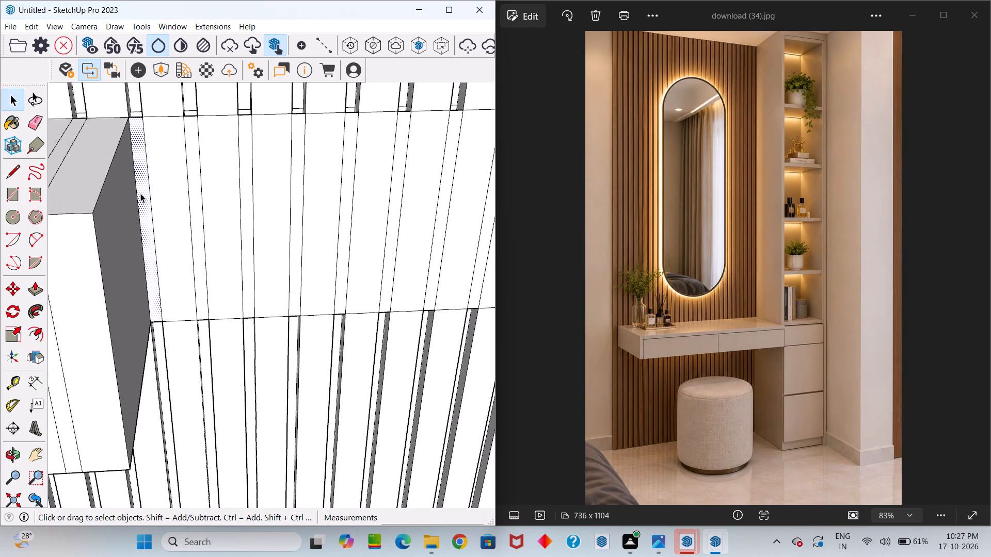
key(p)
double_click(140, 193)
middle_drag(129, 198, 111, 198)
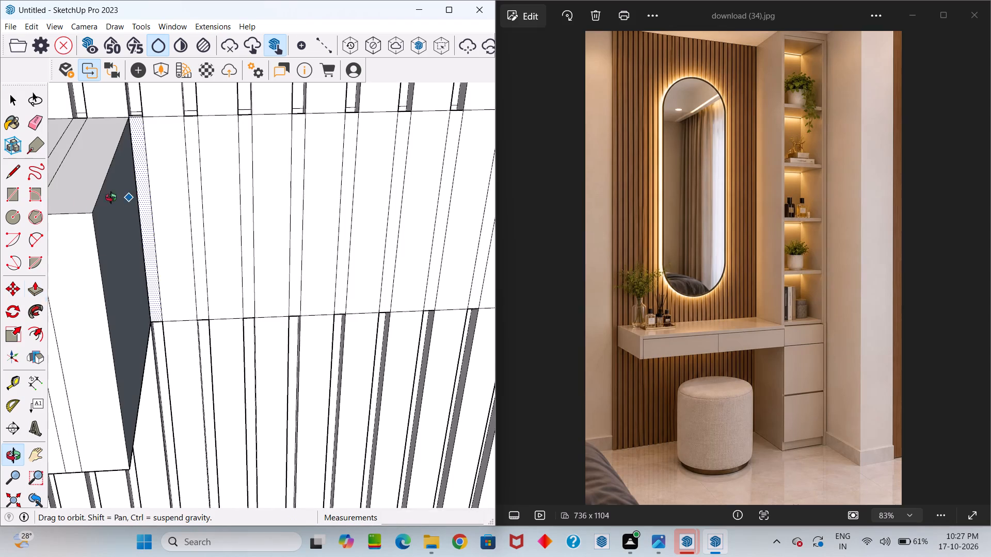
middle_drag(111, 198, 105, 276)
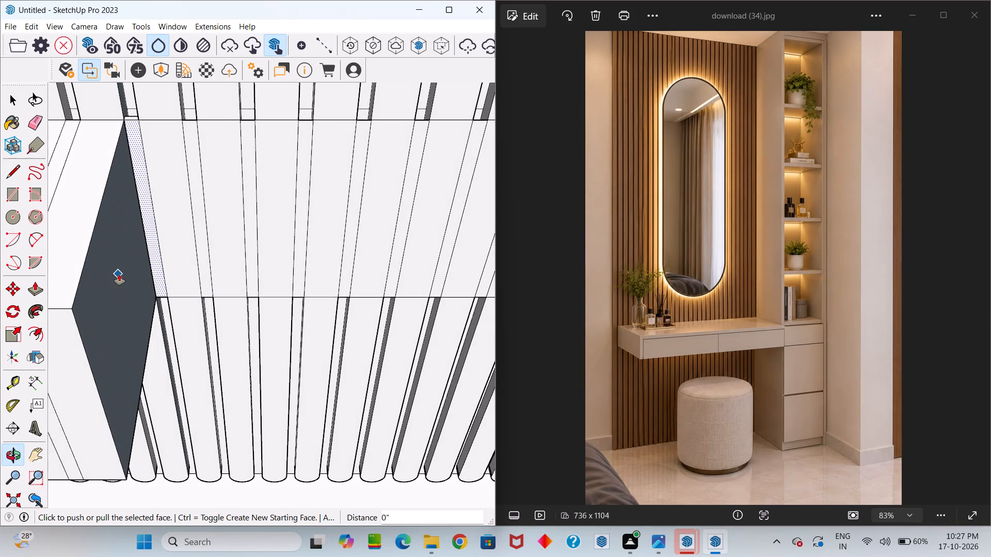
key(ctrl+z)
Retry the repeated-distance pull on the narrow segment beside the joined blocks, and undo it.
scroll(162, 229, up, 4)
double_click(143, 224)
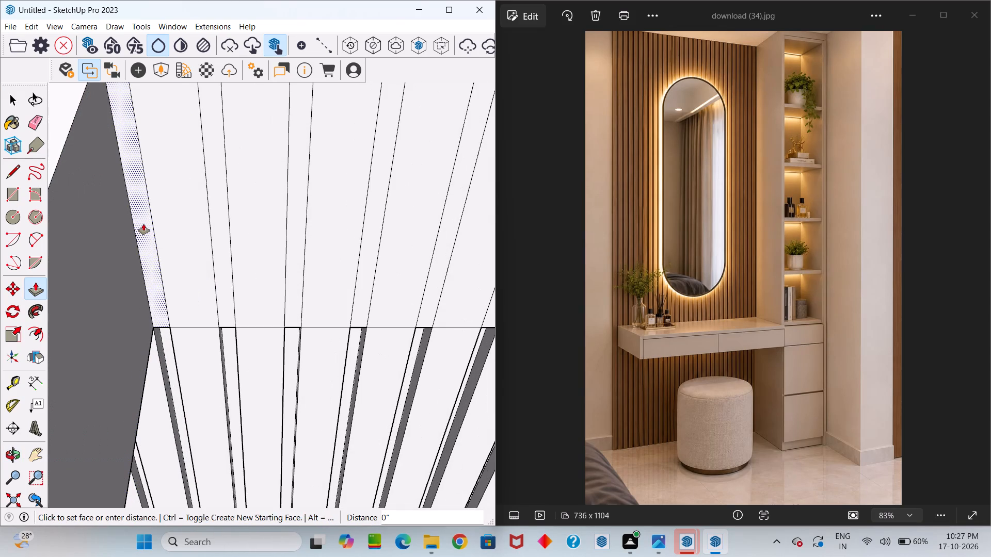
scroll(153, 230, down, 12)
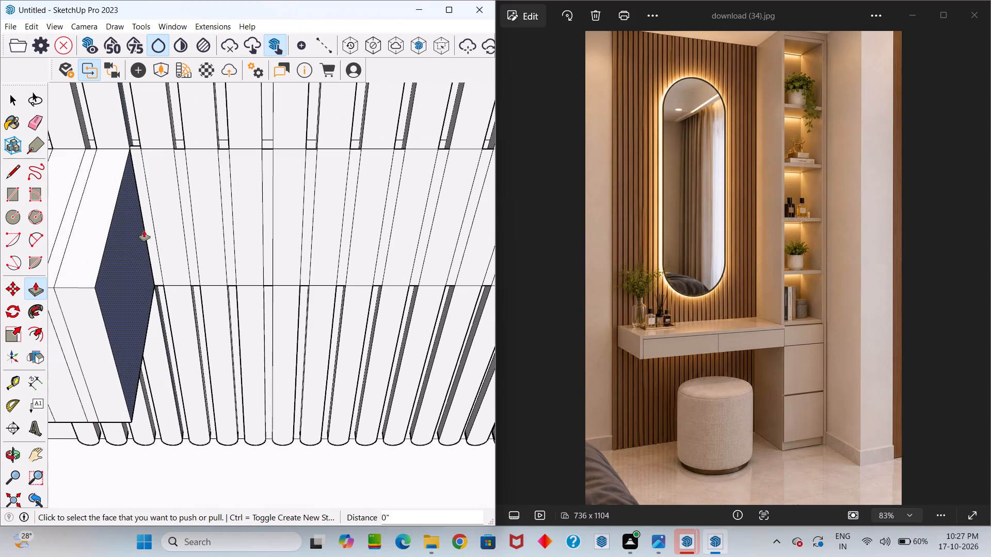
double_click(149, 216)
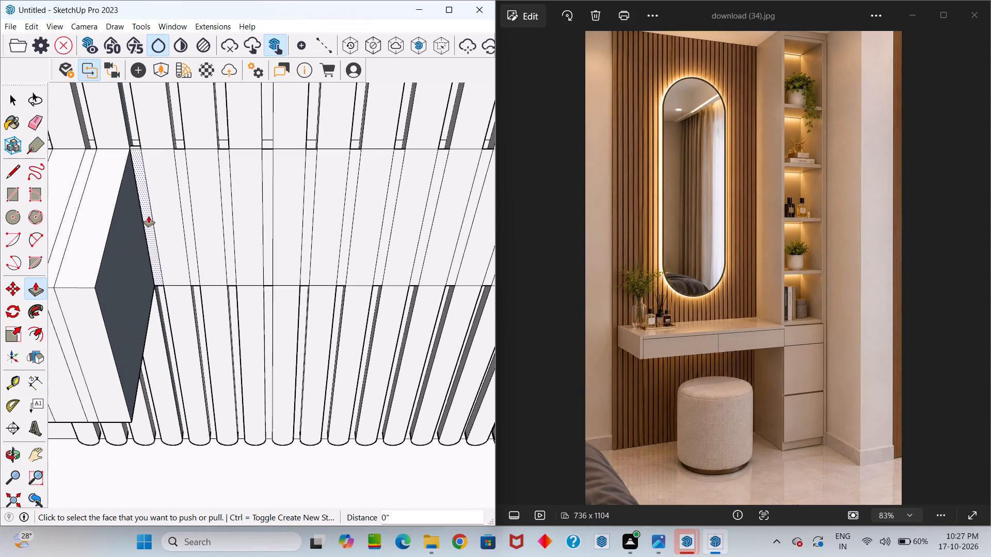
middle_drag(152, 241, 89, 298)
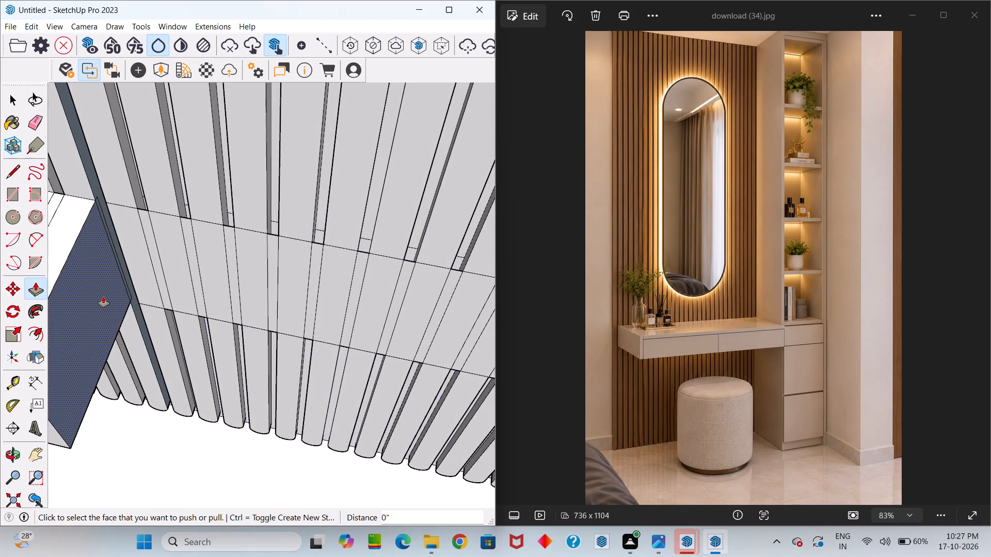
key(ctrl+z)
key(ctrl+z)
Pull the narrow segment beside the joined blocks out 1' 1/4", flush with their front face.
middle_drag(119, 260, 138, 190)
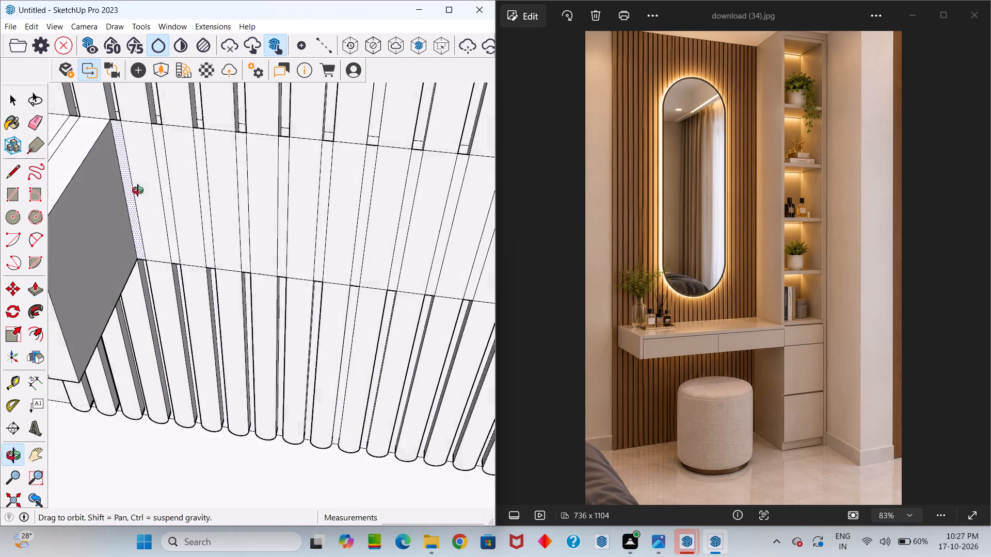
middle_drag(138, 190, 138, 187)
scroll(134, 184, up, 5)
click(131, 179)
scroll(122, 231, down, 7)
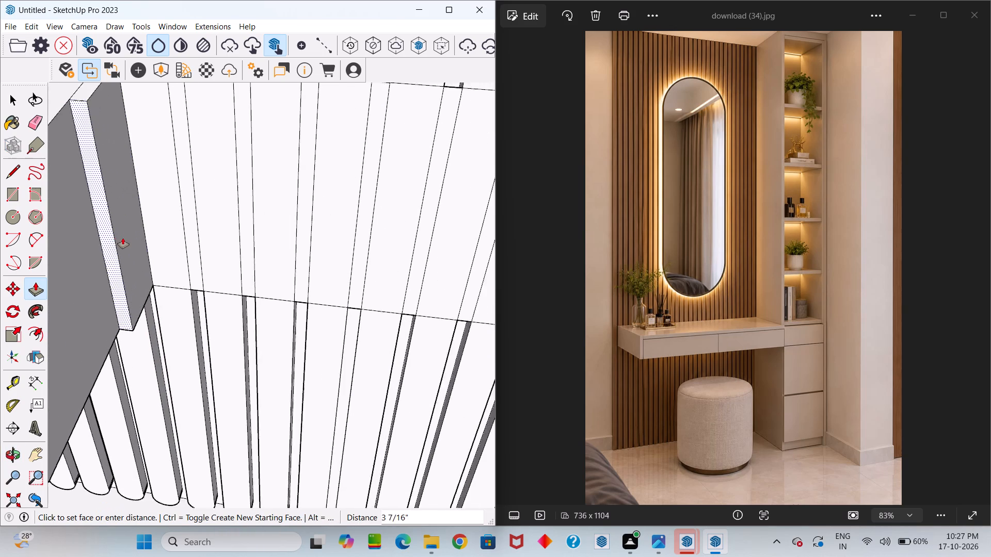
scroll(123, 238, down, 20)
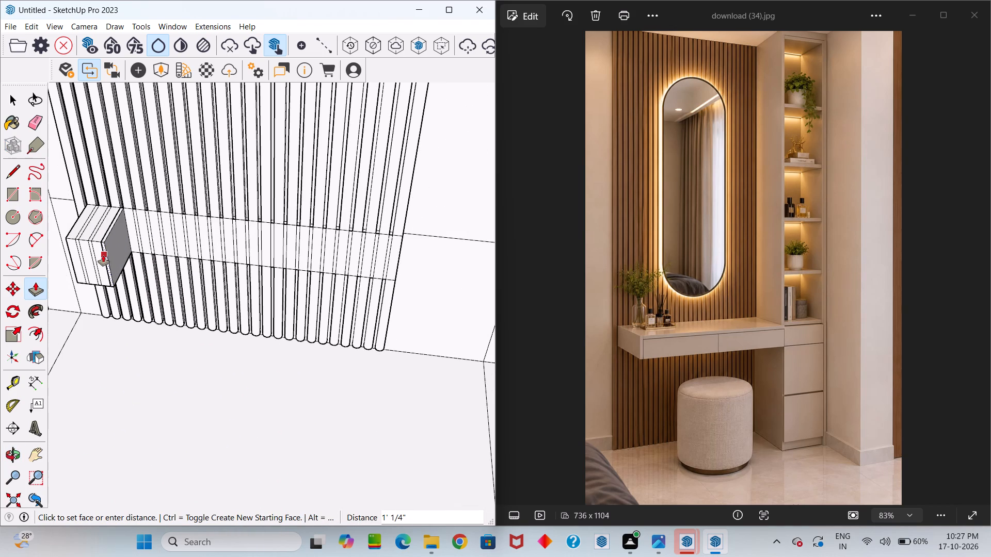
click(94, 251)
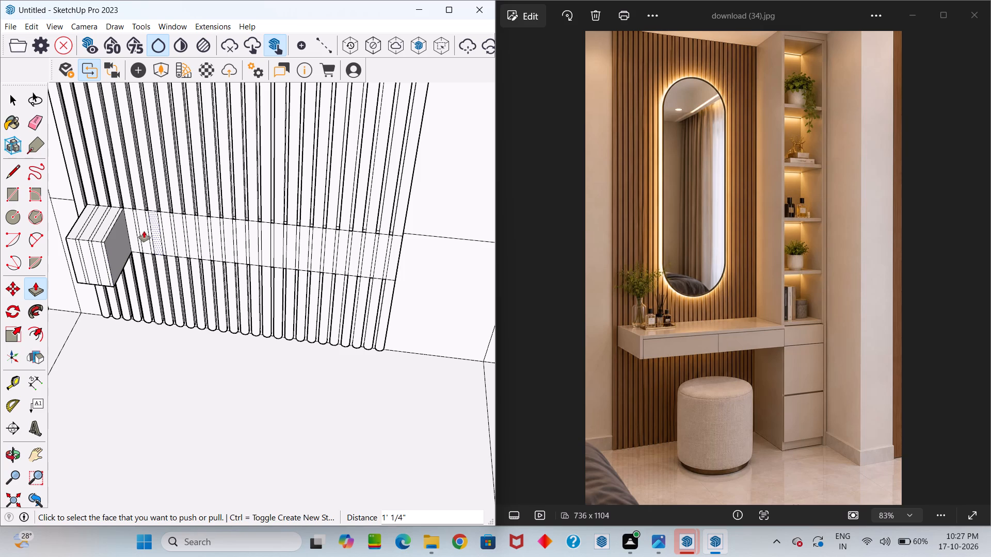
Pull the following wide and narrow segments of the horizontal band out by the same 1' 1/4", extending the joined blocks.
scroll(134, 232, up, 9)
double_click(134, 220)
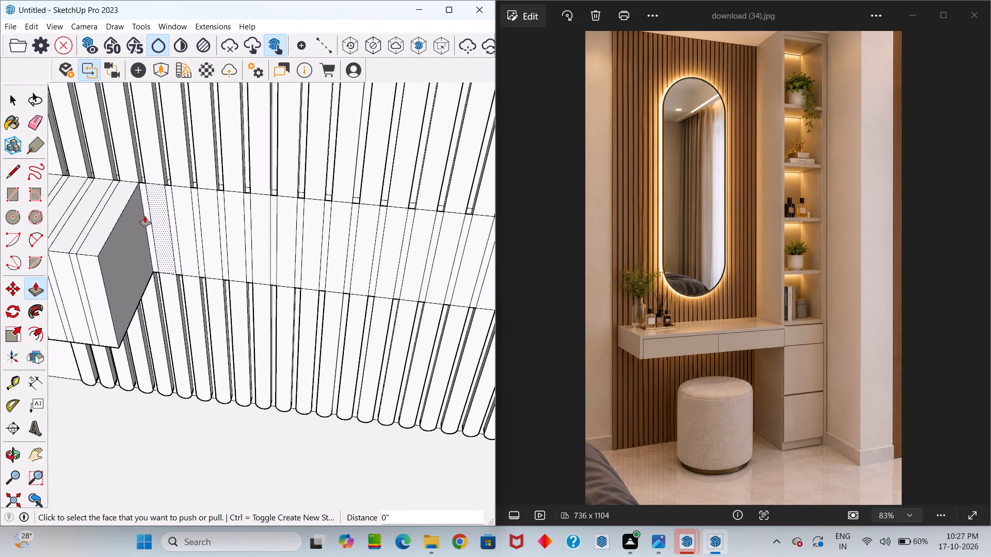
scroll(143, 215, up, 10)
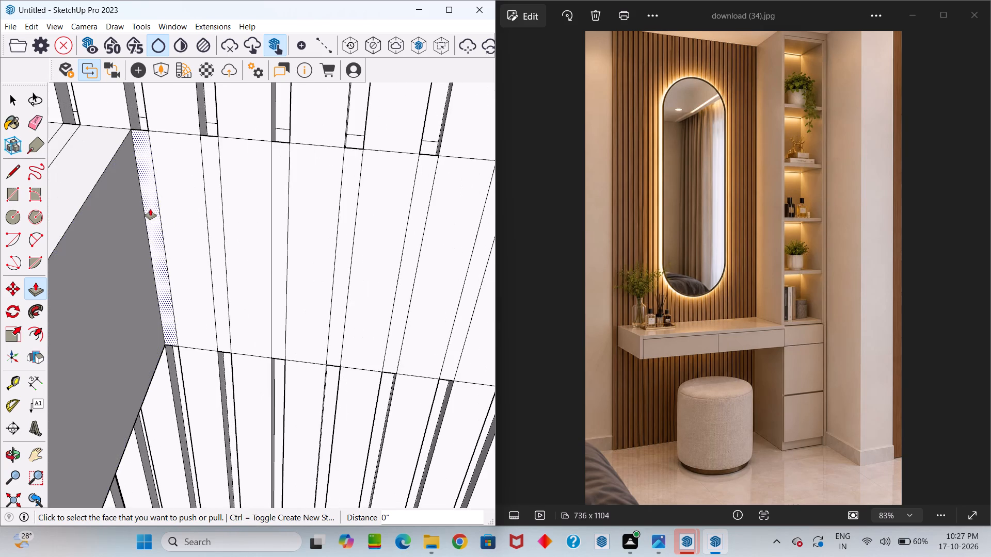
double_click(150, 209)
scroll(151, 208, down, 7)
double_click(170, 209)
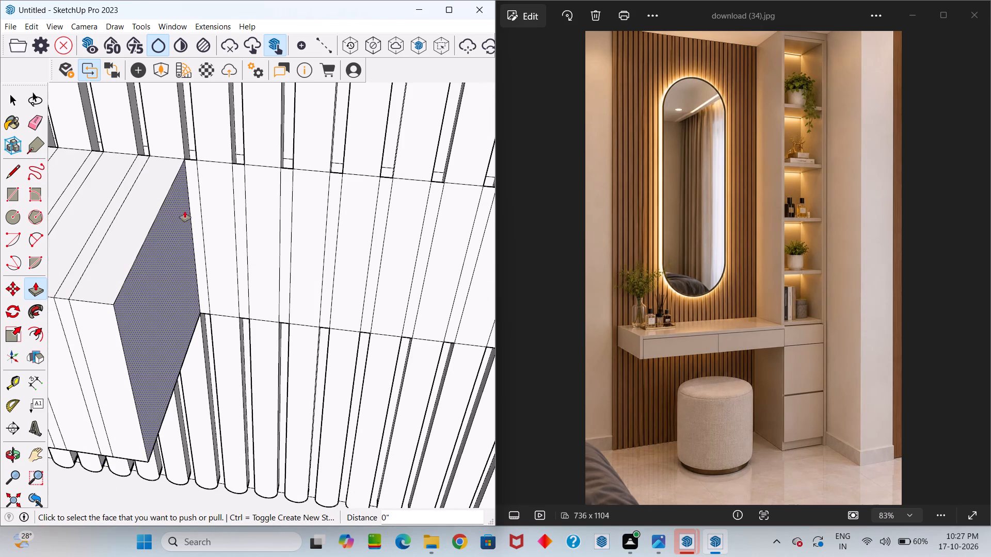
double_click(194, 205)
double_click(215, 211)
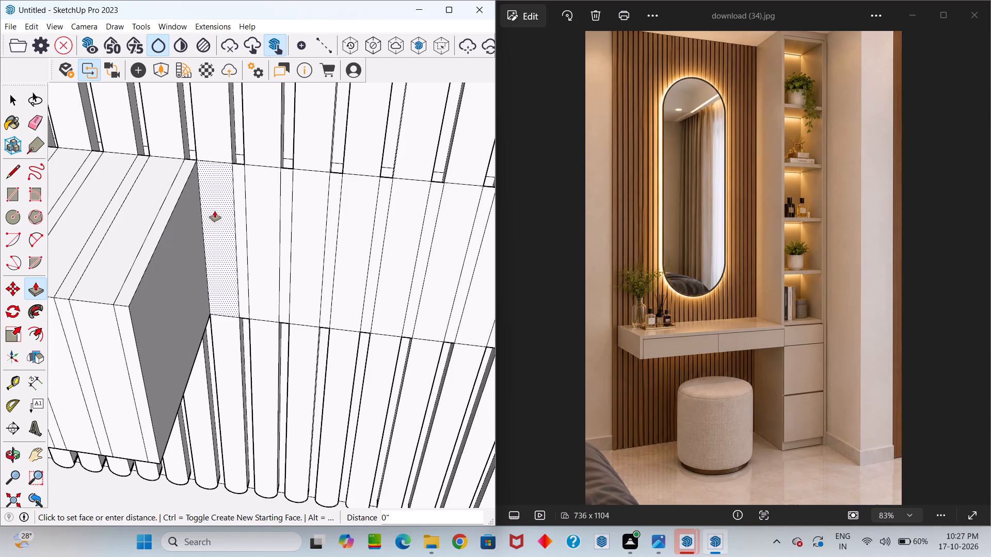
double_click(243, 216)
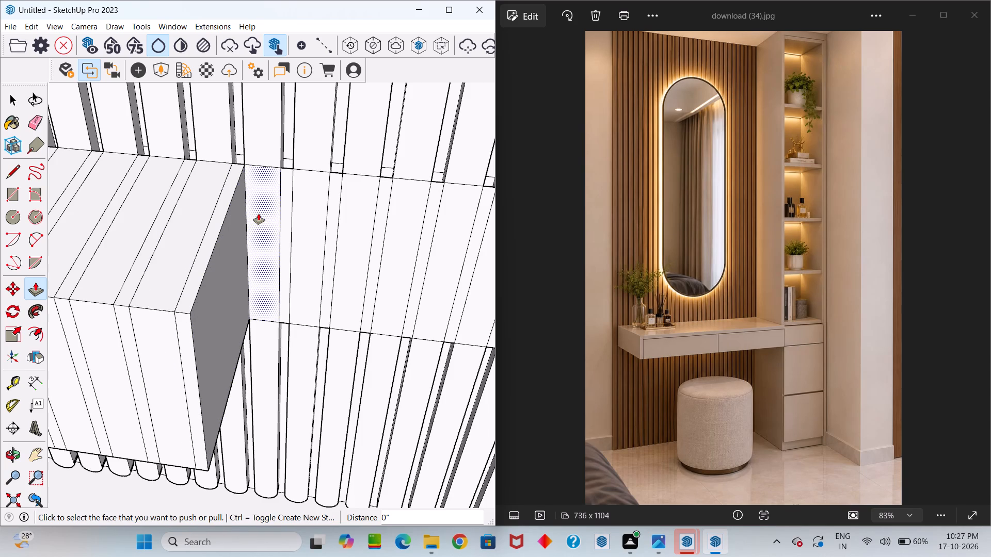
double_click(259, 214)
double_click(285, 209)
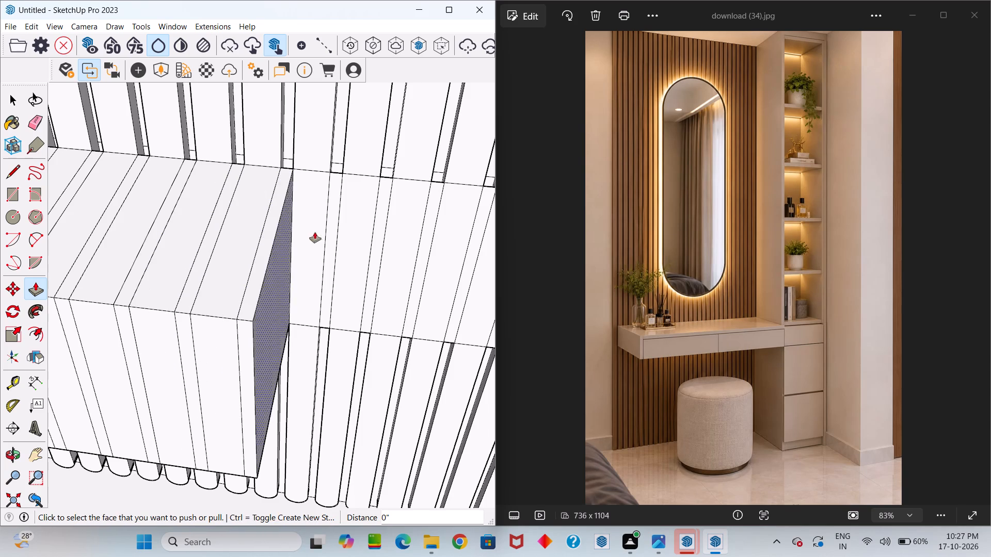
double_click(319, 222)
double_click(329, 219)
Extend the block row to about the middle of the band by pulling out further segments the same distance.
scroll(278, 268, down, 14)
scroll(277, 298, up, 9)
double_click(283, 281)
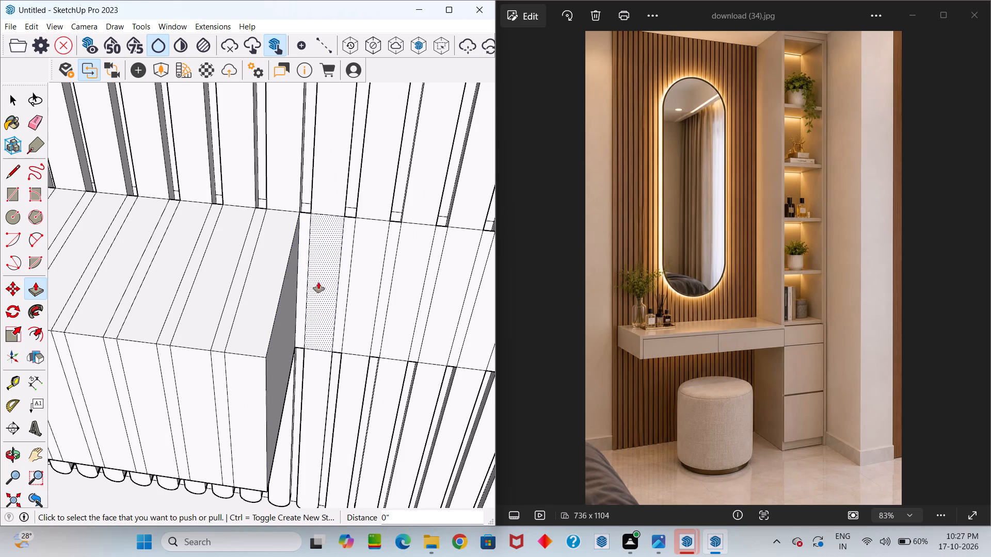
double_click(306, 272)
double_click(320, 265)
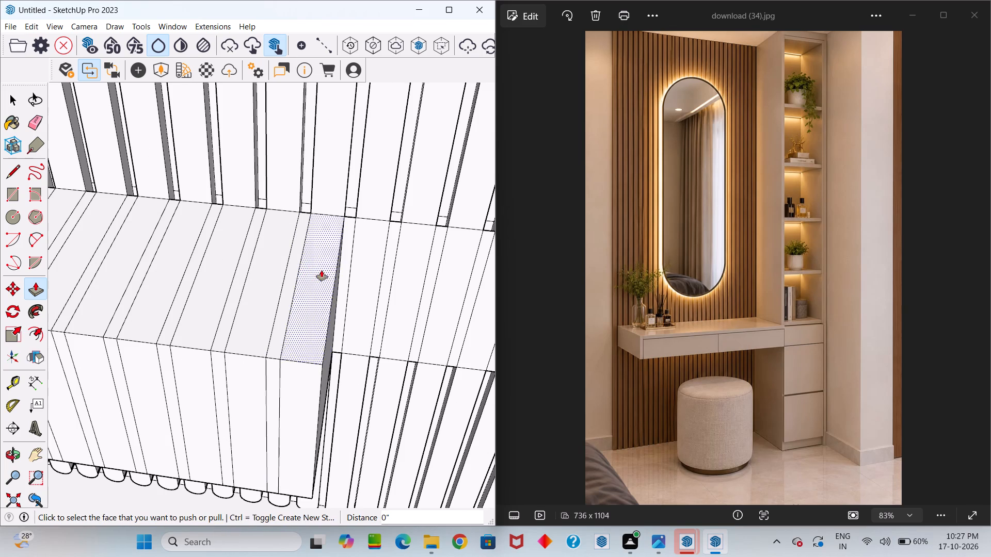
scroll(297, 290, down, 13)
scroll(308, 290, up, 5)
double_click(312, 282)
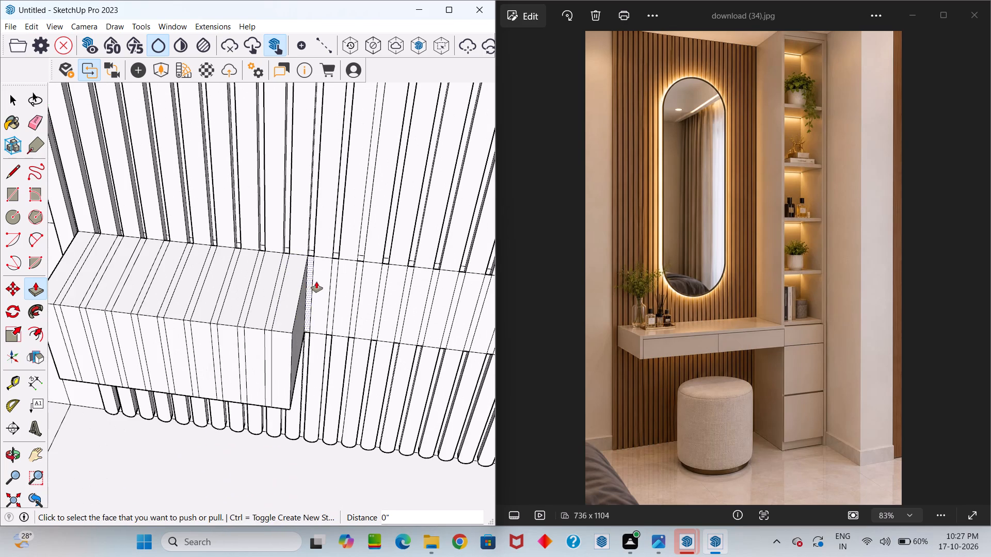
double_click(319, 276)
Pull the band's segments out by the same distance starting from its opposite end and working back towards the middle.
scroll(278, 308, down, 14)
scroll(314, 309, up, 8)
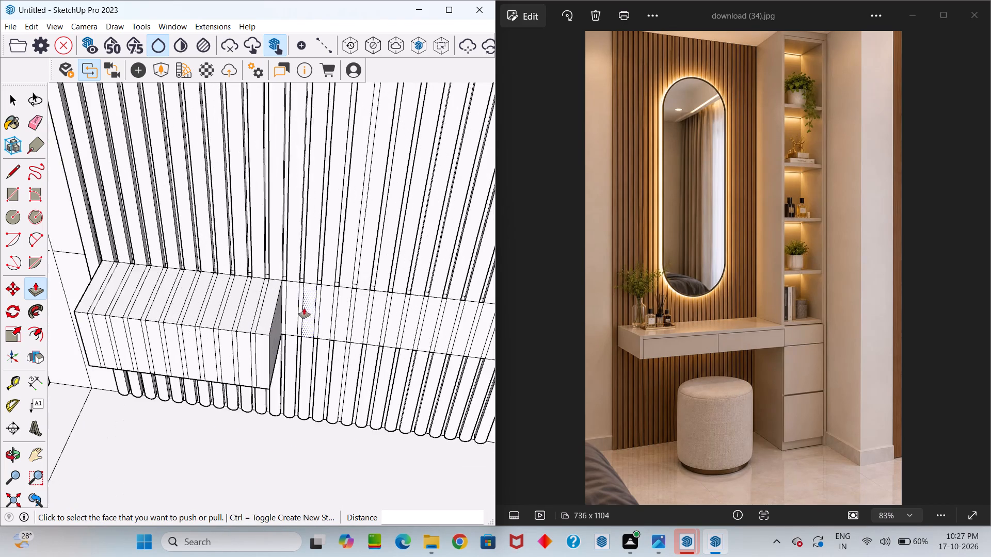
scroll(304, 308, up, 8)
scroll(289, 316, down, 20)
scroll(289, 316, down, 12)
scroll(400, 333, up, 2)
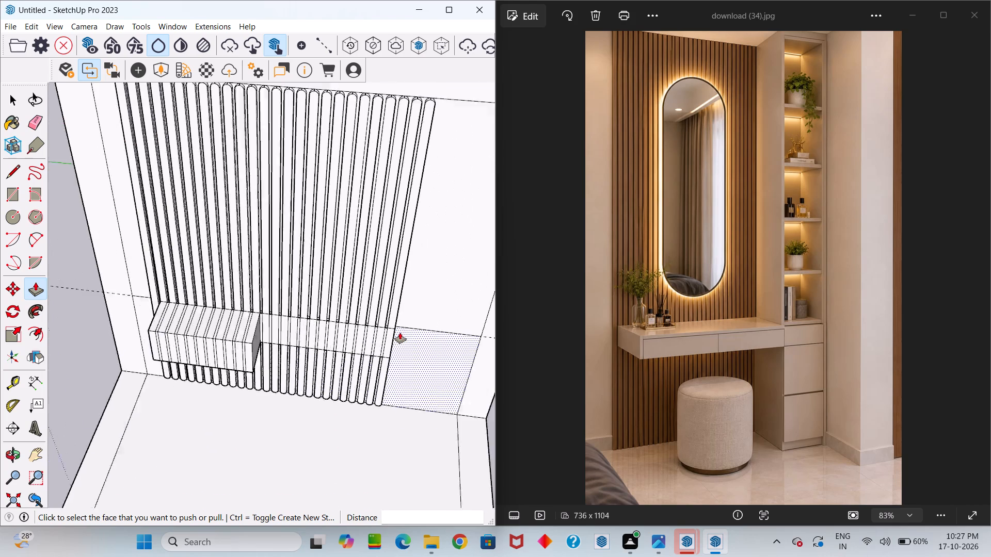
scroll(400, 333, up, 16)
double_click(385, 331)
scroll(364, 325, up, 5)
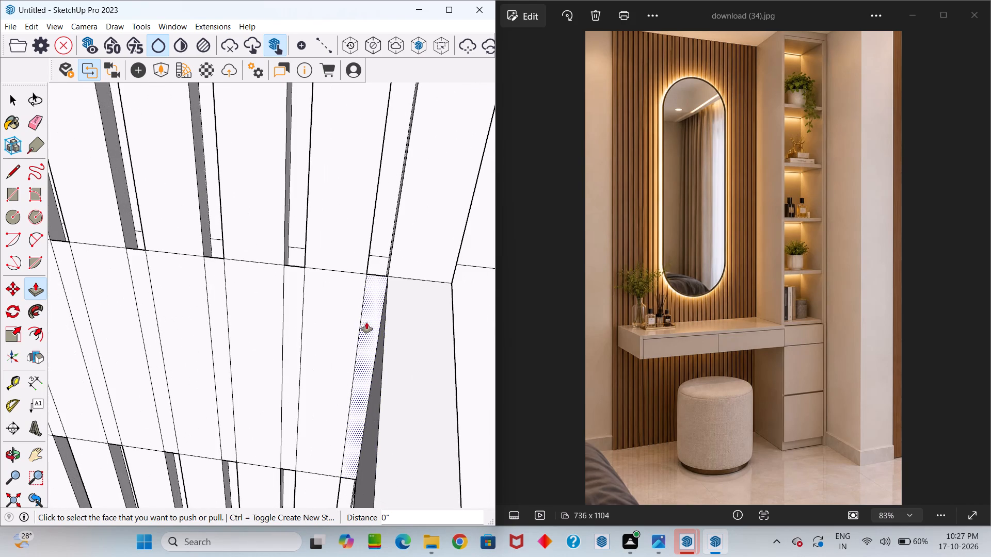
middle_drag(372, 319, 430, 270)
double_click(385, 293)
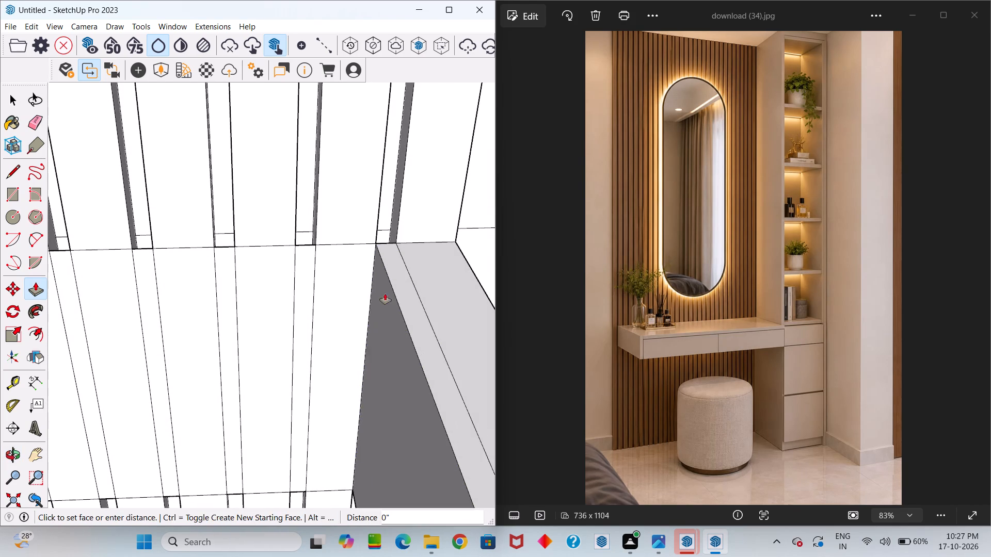
double_click(349, 297)
double_click(307, 301)
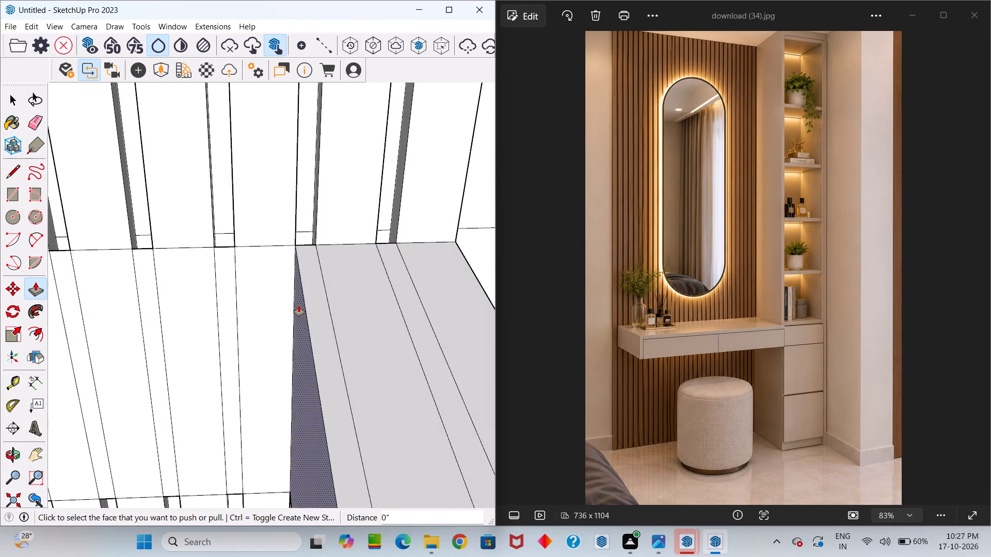
double_click(259, 314)
double_click(226, 288)
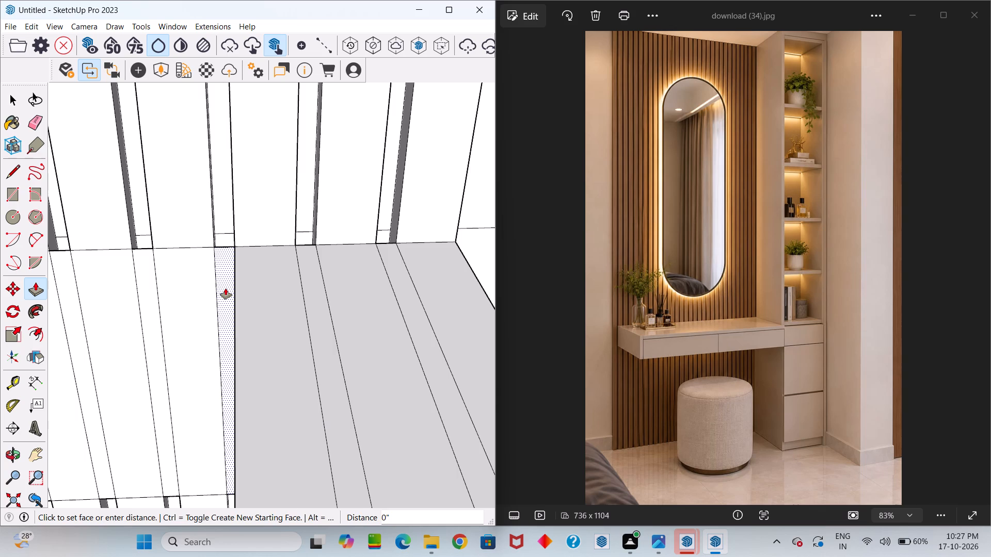
View the band from below and pull the adjoining wide and narrow segments of the opposite-end block out by the same distance.
scroll(226, 288, down, 20)
middle_drag(278, 324, 364, 472)
scroll(289, 388, up, 10)
double_click(274, 325)
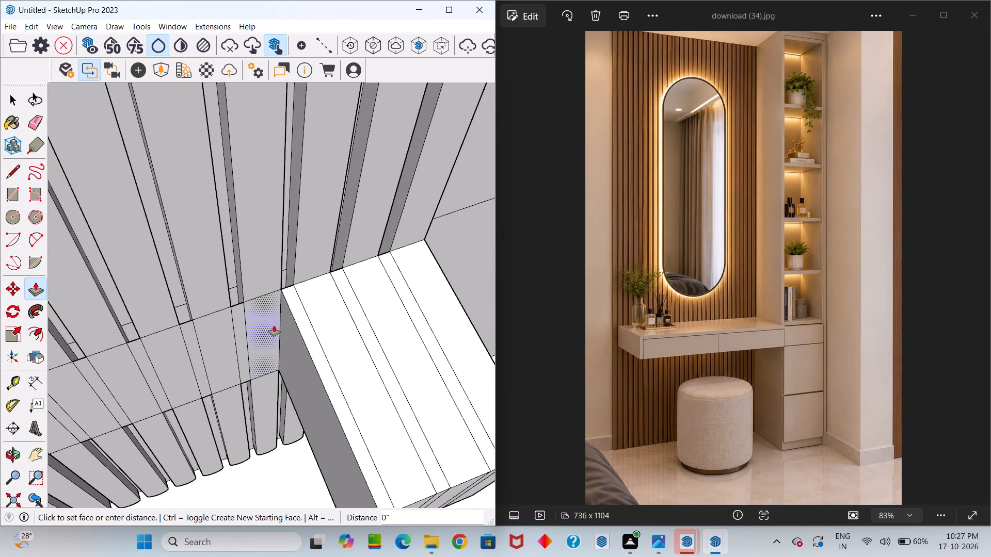
double_click(244, 333)
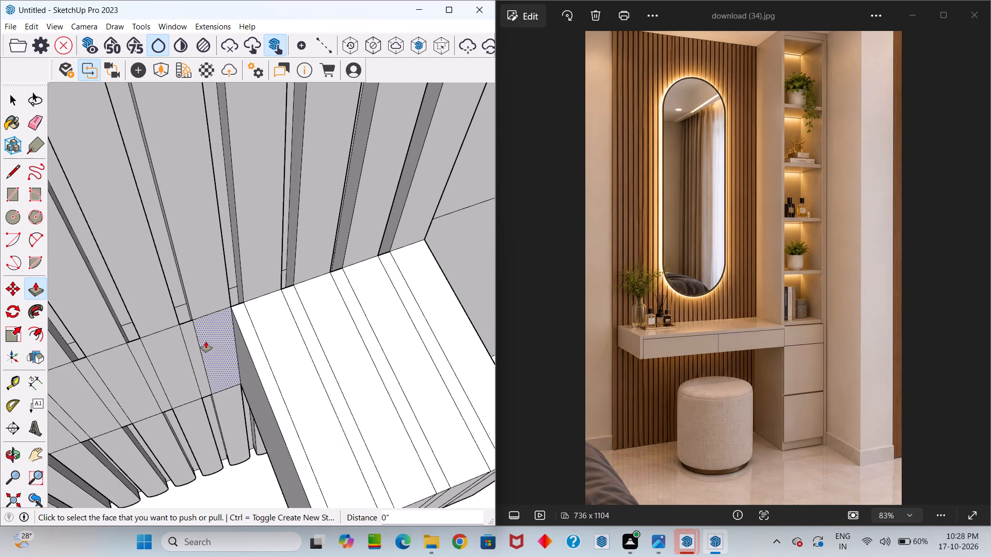
double_click(217, 336)
double_click(194, 343)
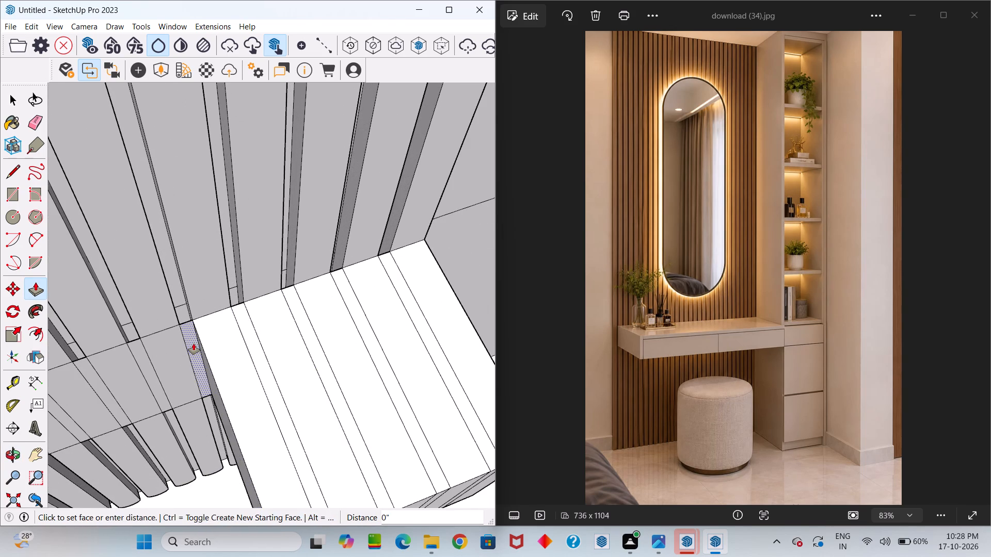
double_click(171, 357)
Pull the next wide and narrow band segments beside the opposite-end block out by the same distance, working towards the middle.
scroll(193, 348, down, 20)
scroll(193, 348, down, 3)
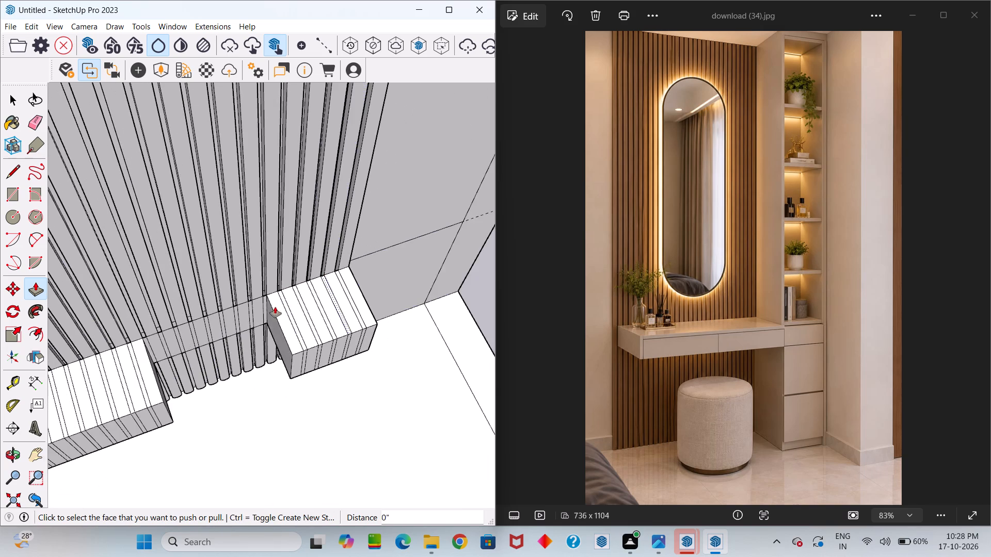
scroll(269, 304, up, 11)
double_click(268, 301)
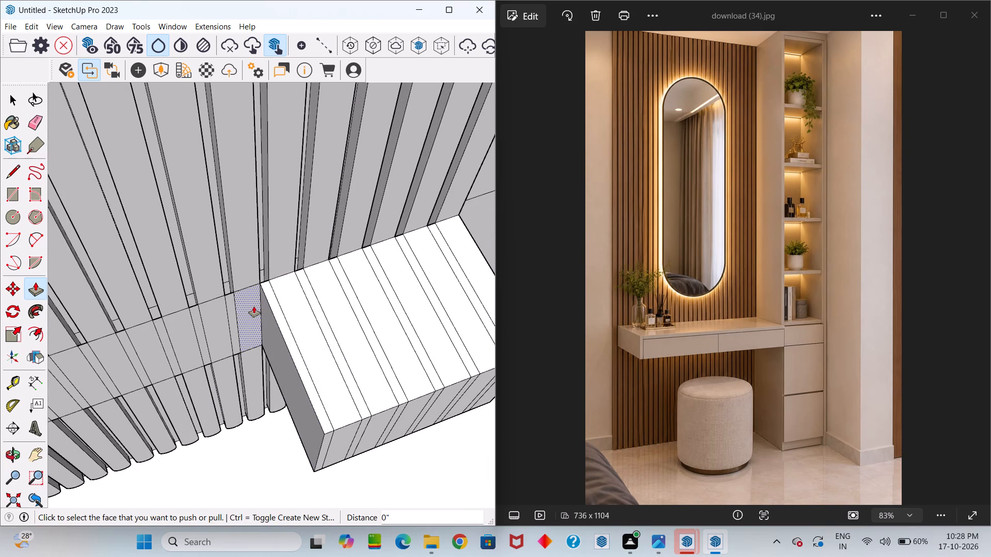
double_click(254, 306)
double_click(234, 312)
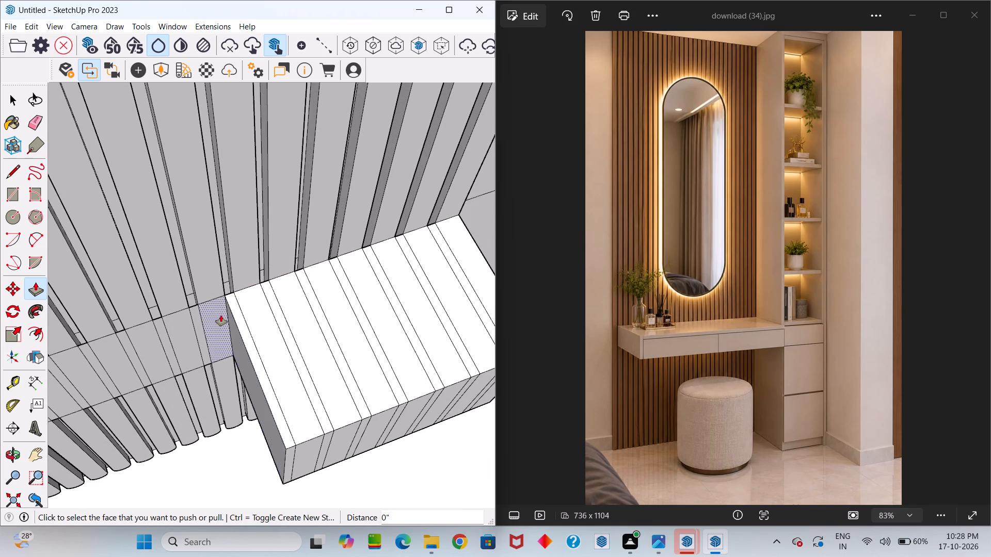
double_click(221, 315)
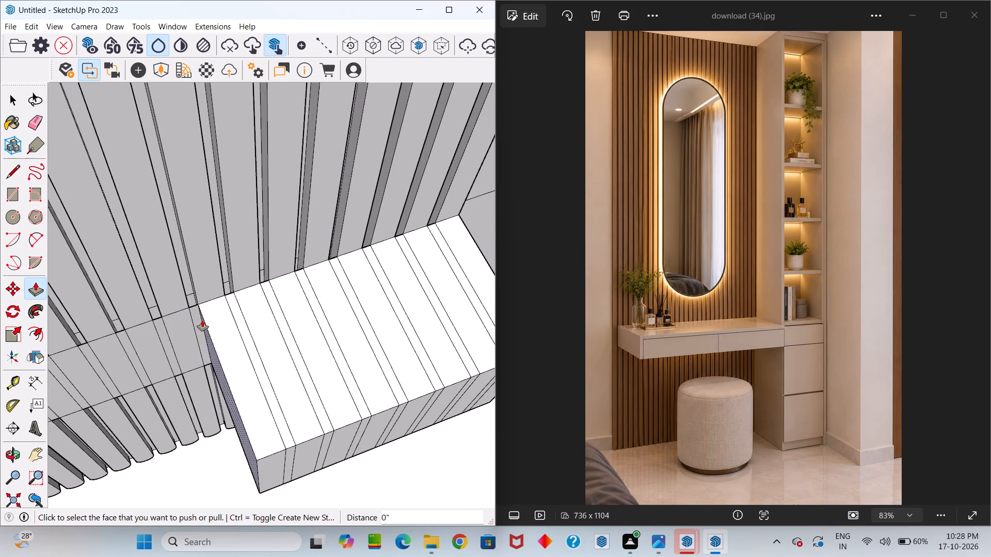
double_click(199, 318)
scroll(199, 318, down, 7)
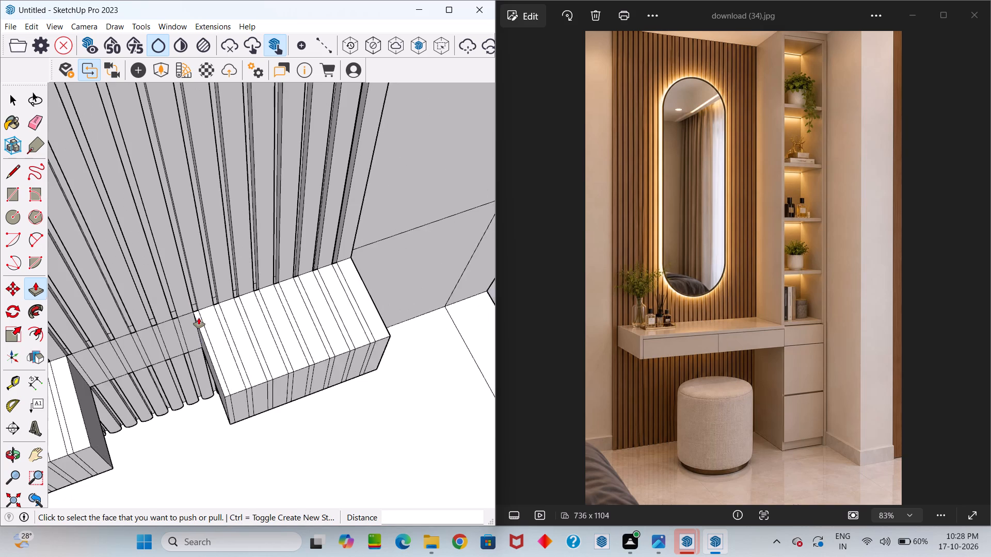
scroll(182, 336, up, 10)
double_click(204, 318)
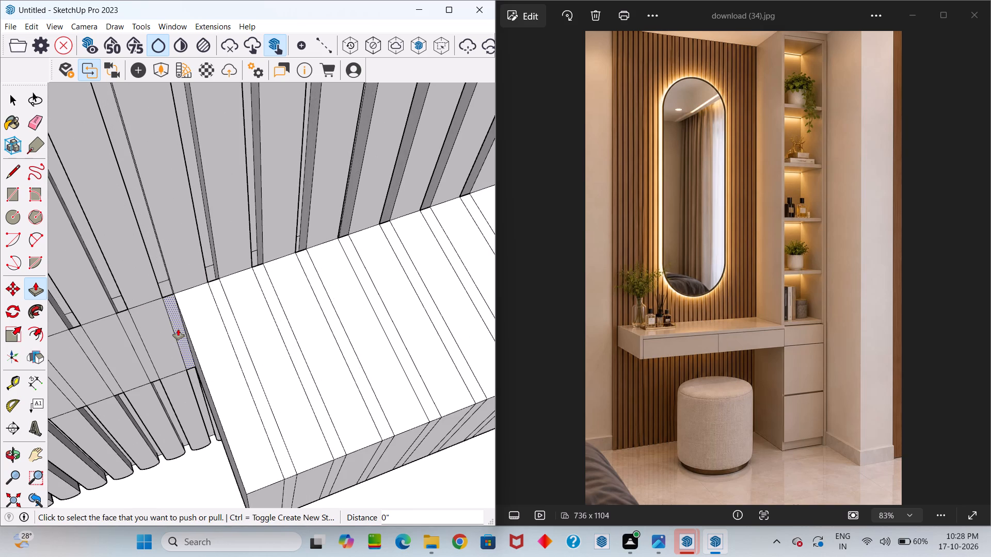
double_click(178, 326)
double_click(166, 330)
Extend the block further towards the middle by pulling out the following wide and narrow segments the same distance.
scroll(183, 314, down, 5)
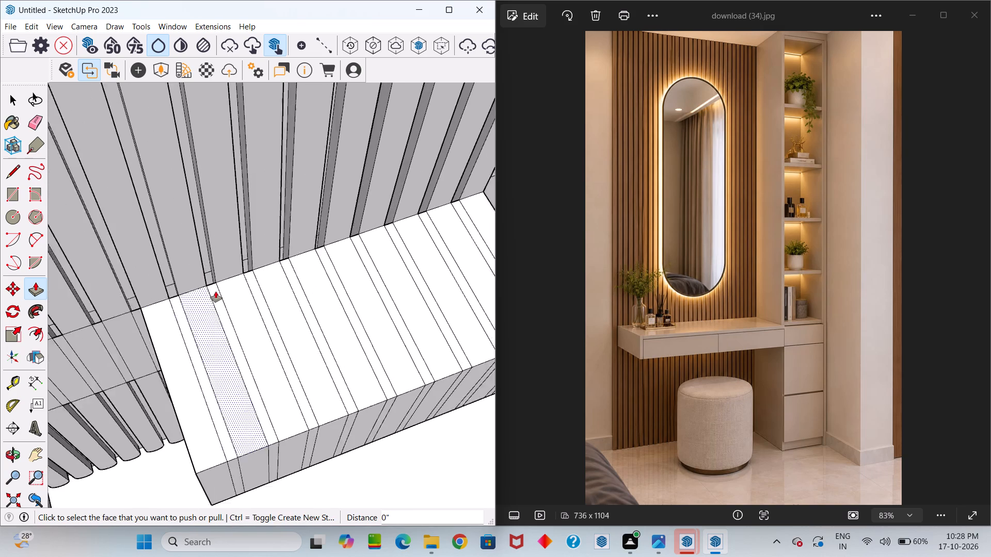
scroll(216, 291, down, 17)
scroll(190, 310, up, 16)
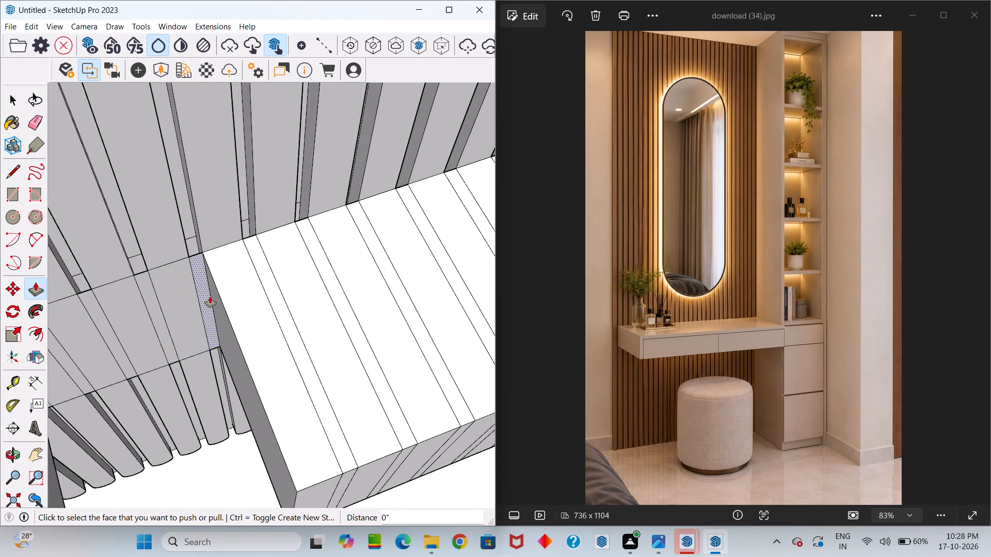
double_click(207, 294)
double_click(192, 298)
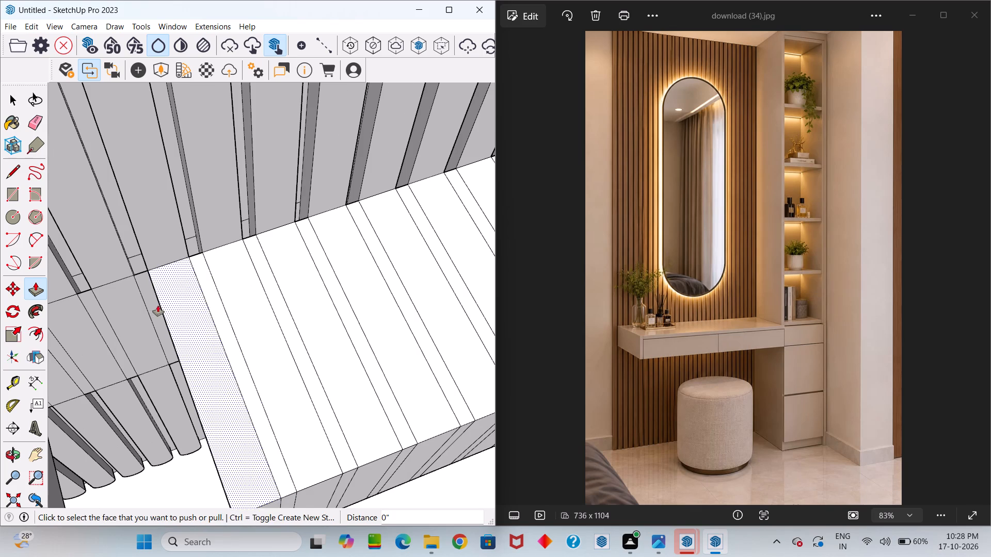
double_click(155, 305)
scroll(125, 315, down, 14)
scroll(129, 309, up, 5)
double_click(129, 309)
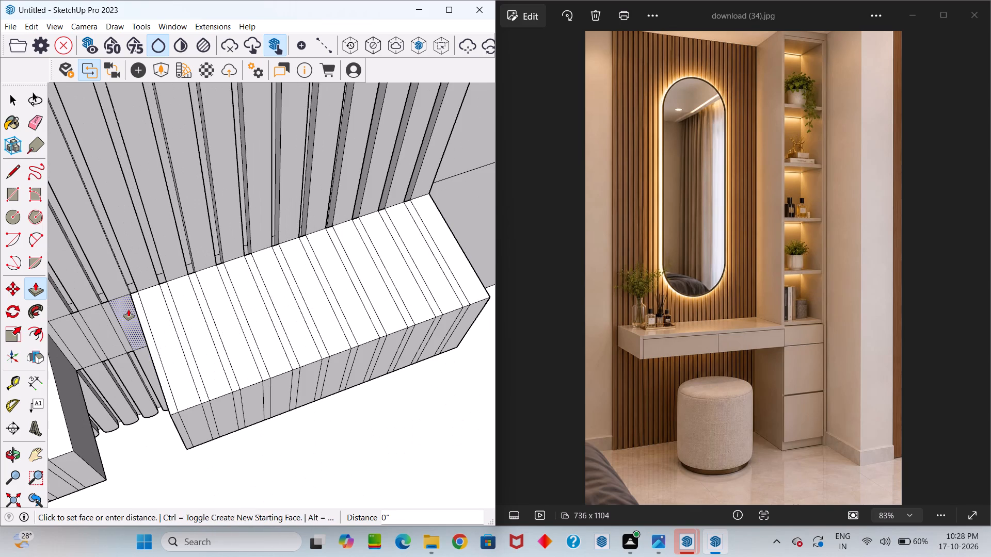
double_click(109, 312)
Pull out the last recessed segments between the two blocks by the same distance, closing the gap into one continuous counter block.
scroll(108, 323, down, 6)
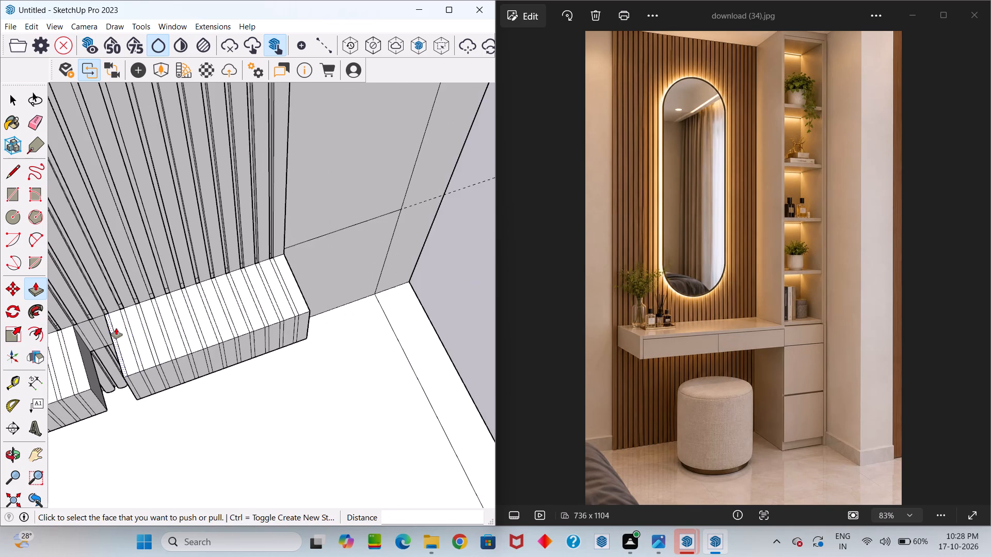
scroll(116, 328, down, 10)
middle_drag(122, 329, 140, 293)
scroll(127, 311, up, 18)
double_click(120, 322)
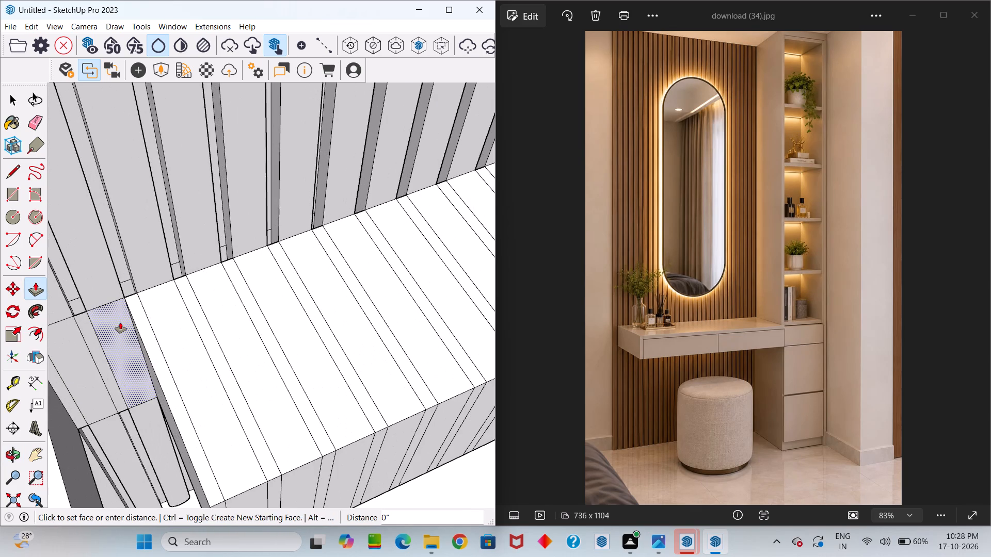
scroll(106, 332, down, 7)
scroll(86, 349, up, 11)
double_click(115, 328)
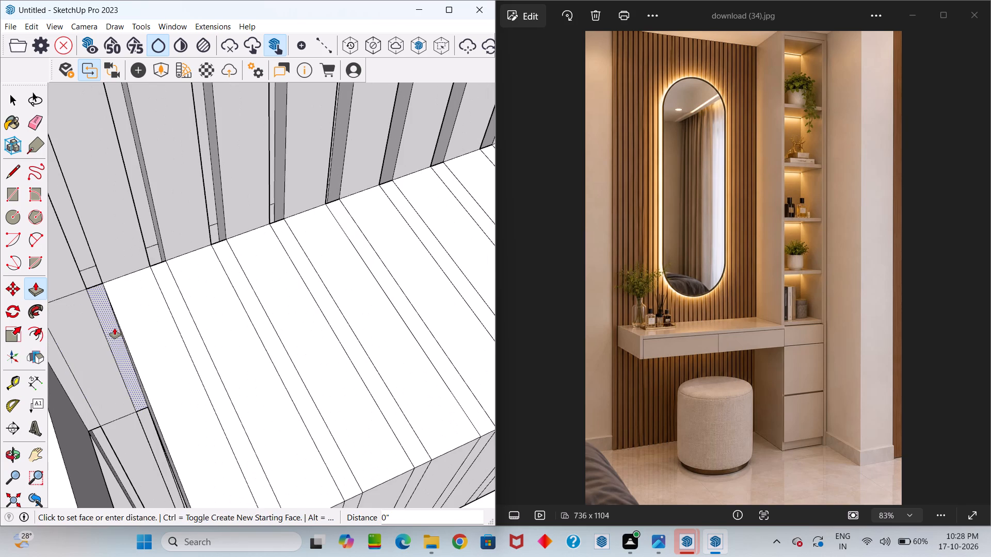
double_click(90, 339)
scroll(91, 339, down, 17)
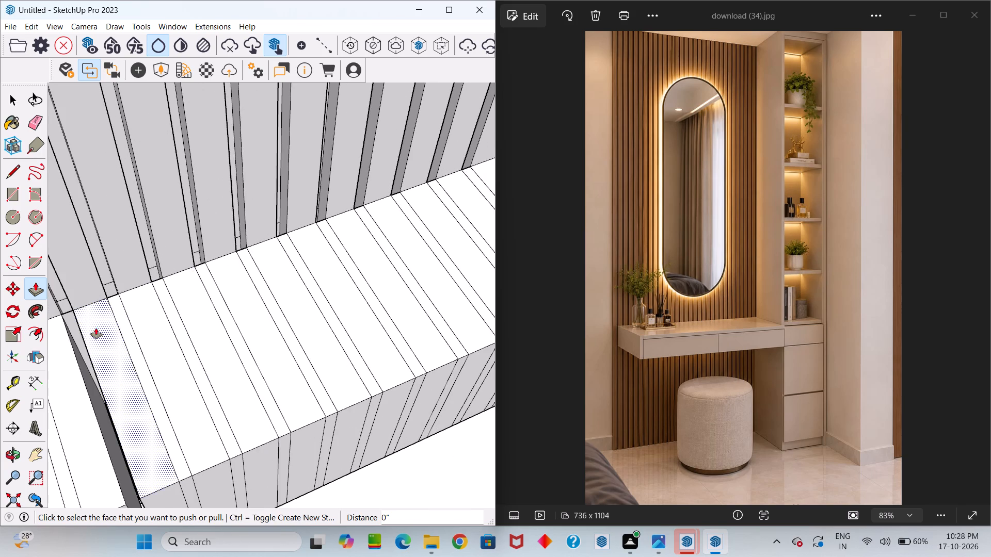
scroll(93, 325, up, 10)
double_click(58, 329)
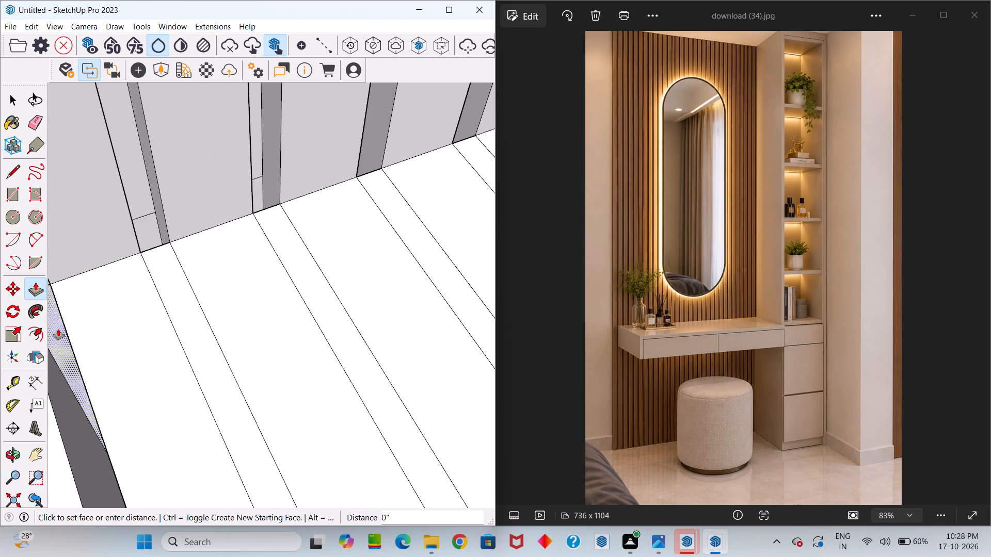
scroll(79, 329, down, 20)
scroll(79, 329, down, 13)
middle_drag(289, 301, 255, 250)
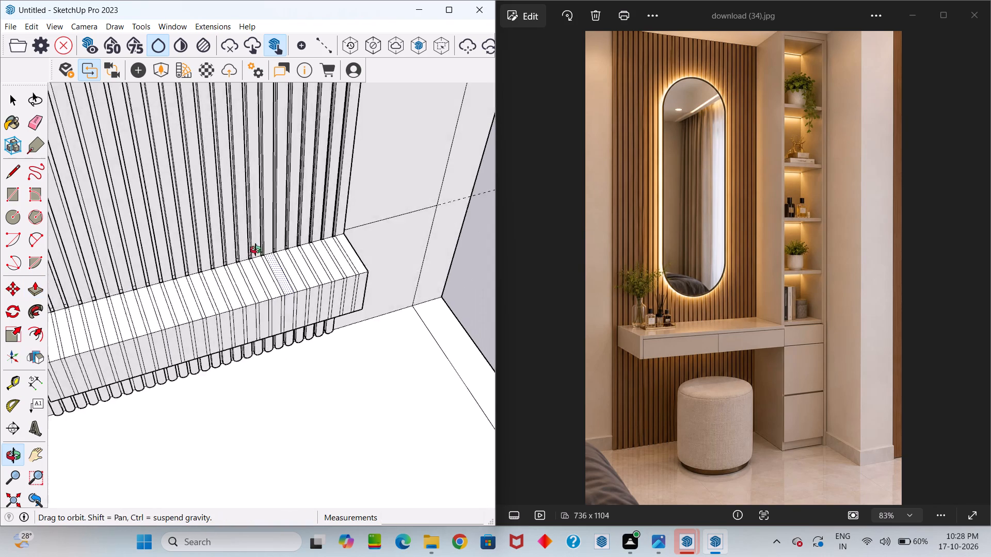
middle_drag(255, 250, 248, 233)
key(space)
Erase the seam lines across the counter block's top face, from one end to about its middle.
scroll(332, 277, down, 14)
middle_drag(321, 250, 293, 161)
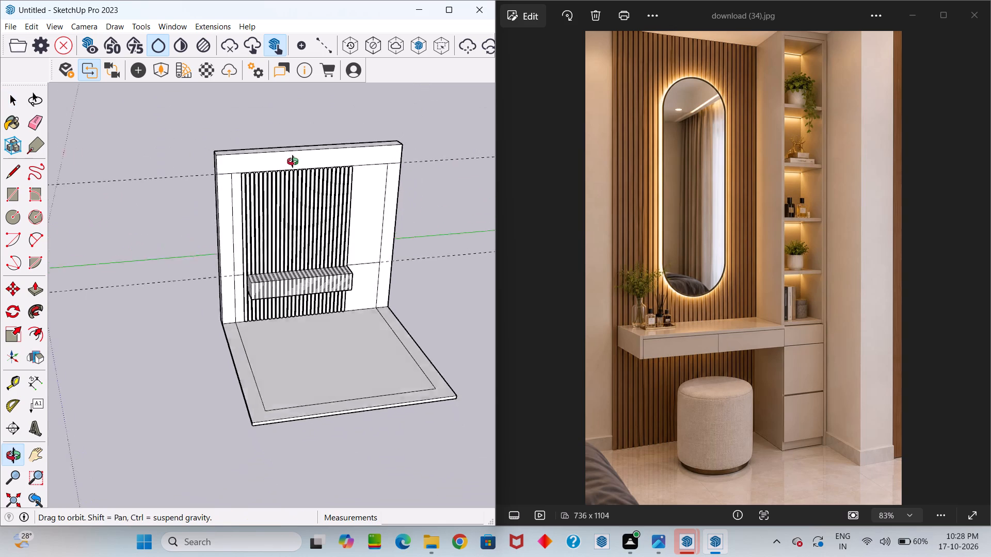
middle_drag(293, 161, 287, 154)
middle_drag(326, 300, 252, 212)
scroll(277, 257, up, 8)
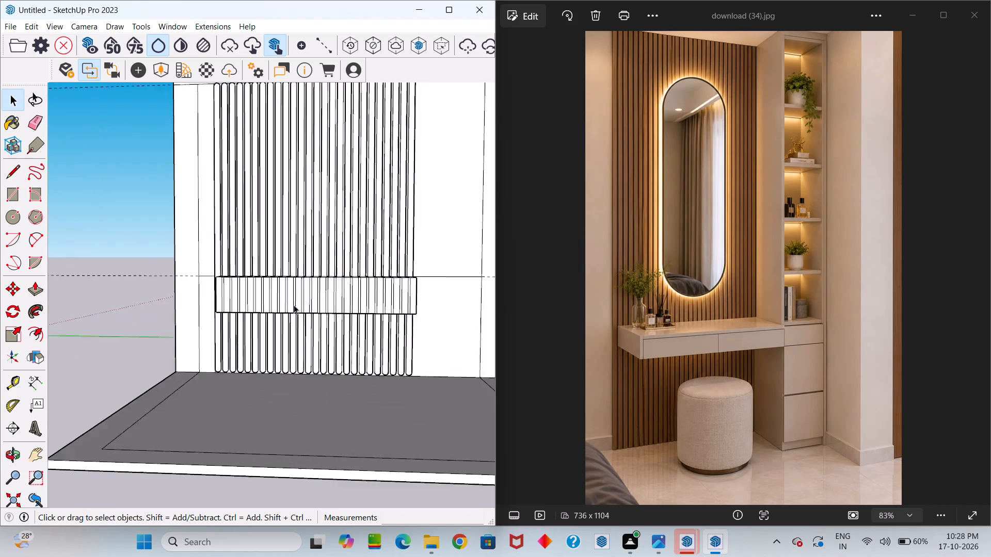
scroll(294, 305, up, 3)
middle_drag(305, 351, 390, 551)
key(e)
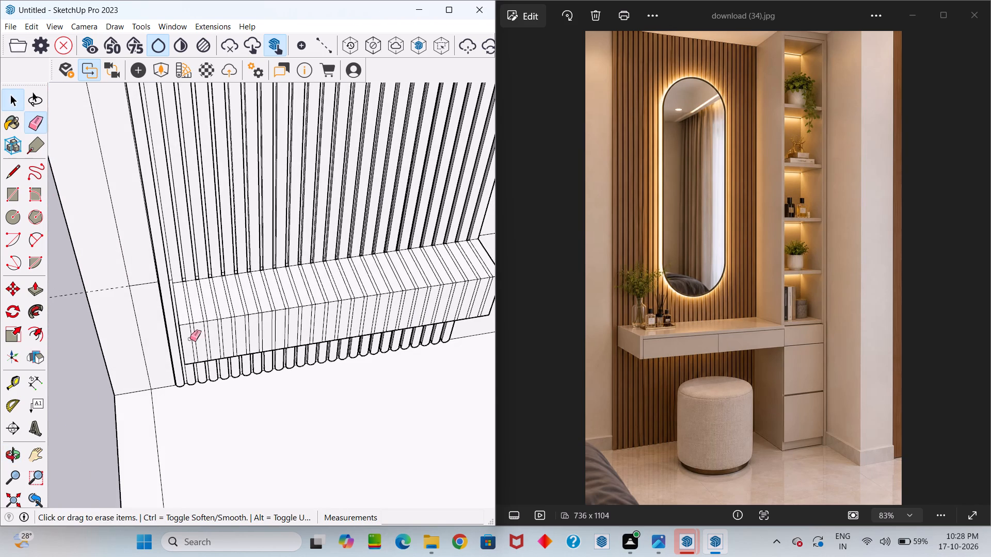
middle_drag(178, 325, 180, 394)
scroll(200, 325, up, 9)
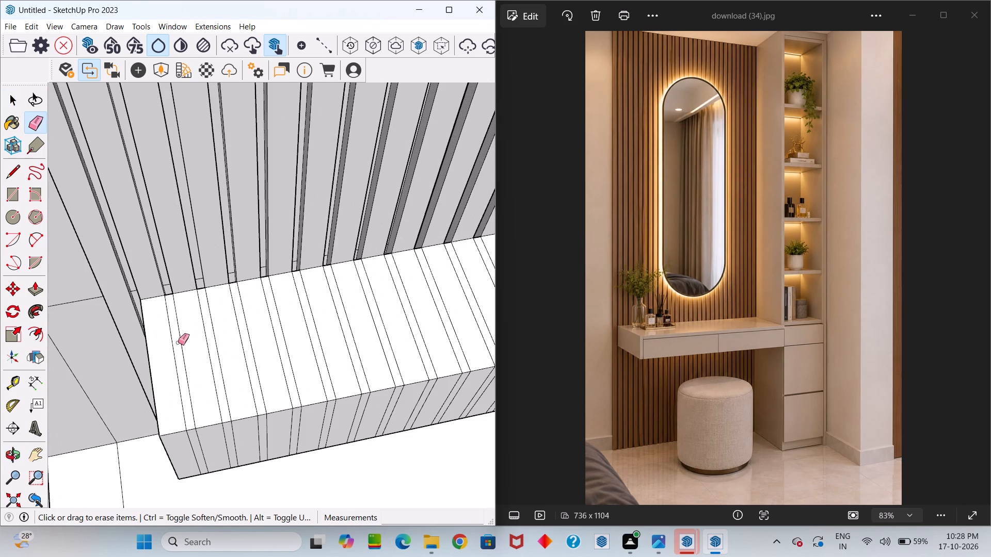
drag(168, 339, 205, 338)
drag(210, 336, 275, 335)
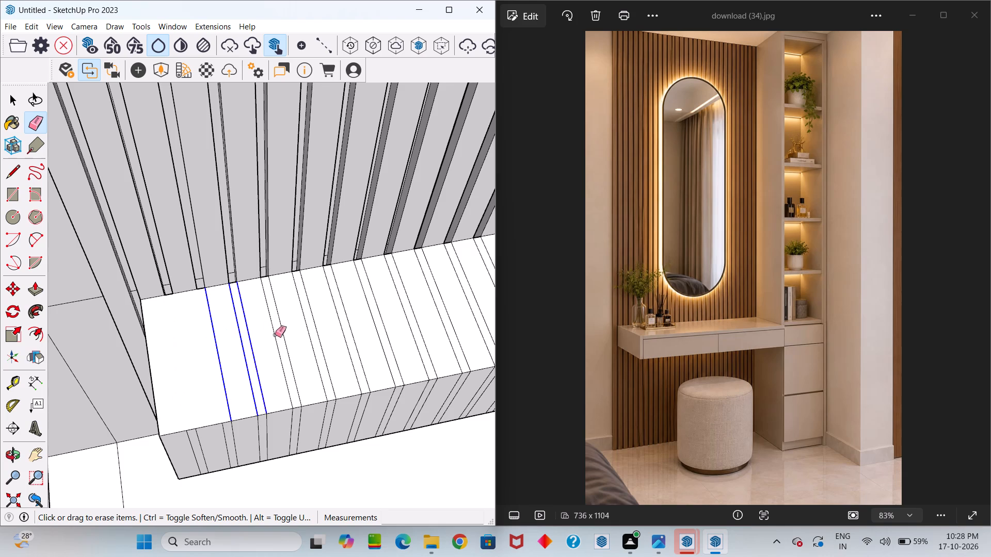
drag(275, 335, 472, 303)
Erase the remaining seam lines on the other half of the counter block's top face.
scroll(427, 319, down, 7)
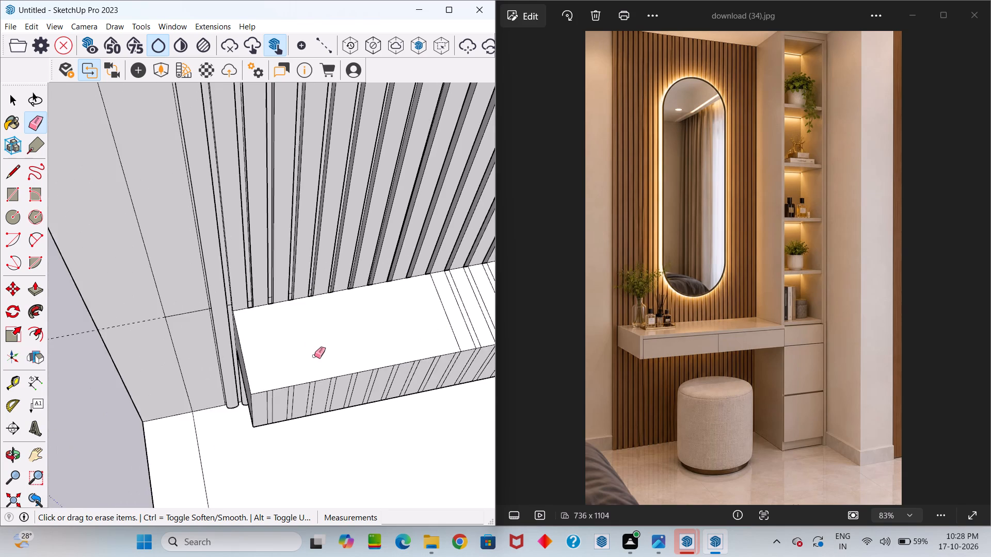
scroll(314, 356, down, 20)
scroll(314, 356, down, 1)
scroll(314, 337, up, 11)
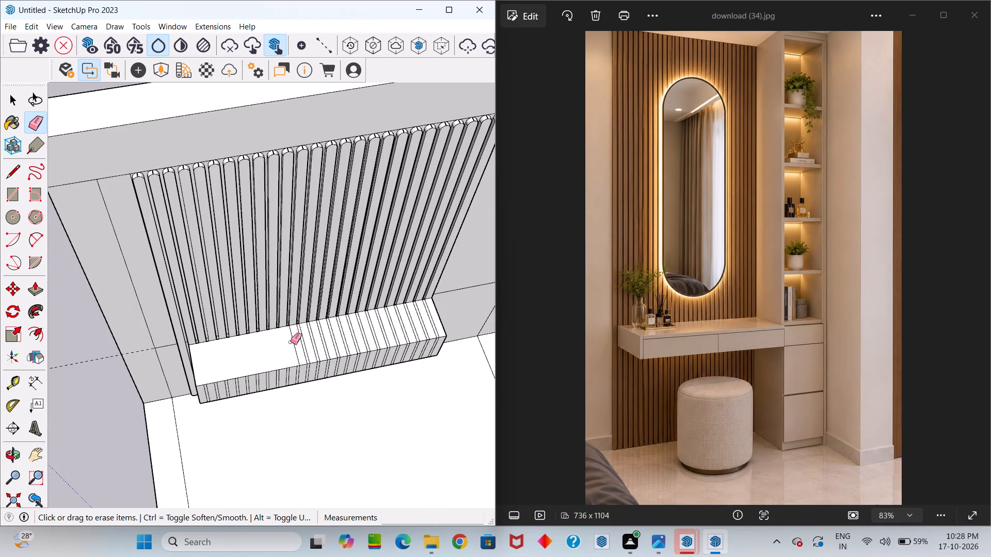
drag(288, 342, 441, 316)
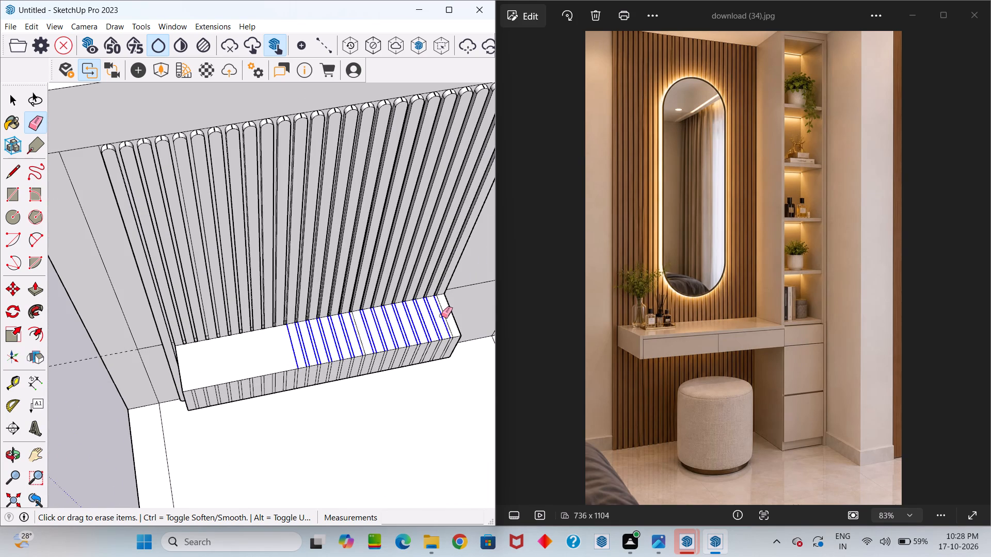
drag(441, 316, 445, 313)
scroll(398, 331, down, 6)
scroll(382, 333, up, 9)
click(364, 332)
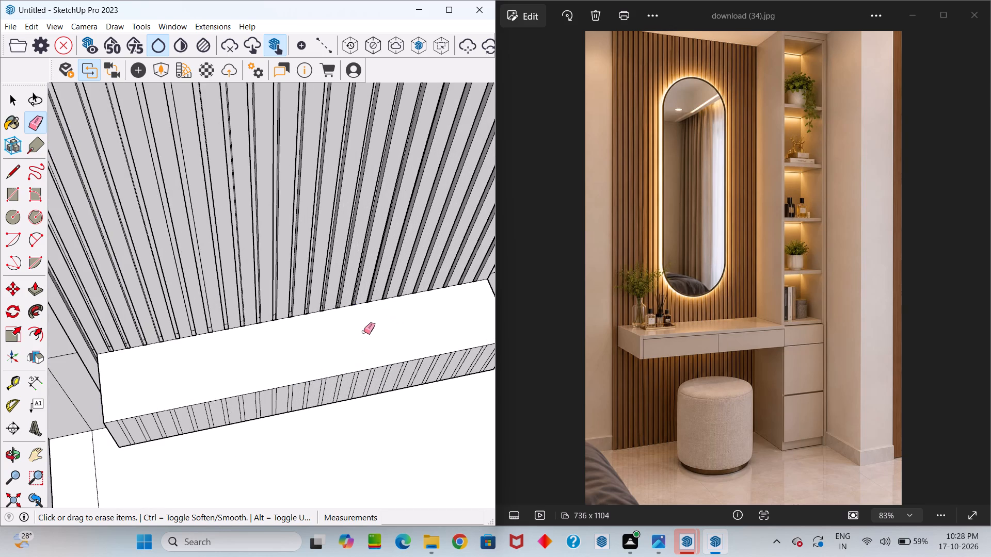
Erase the vertical seam lines on the counter block's front face, from one end to about two thirds of its length.
scroll(364, 332, down, 15)
middle_drag(369, 349, 314, 159)
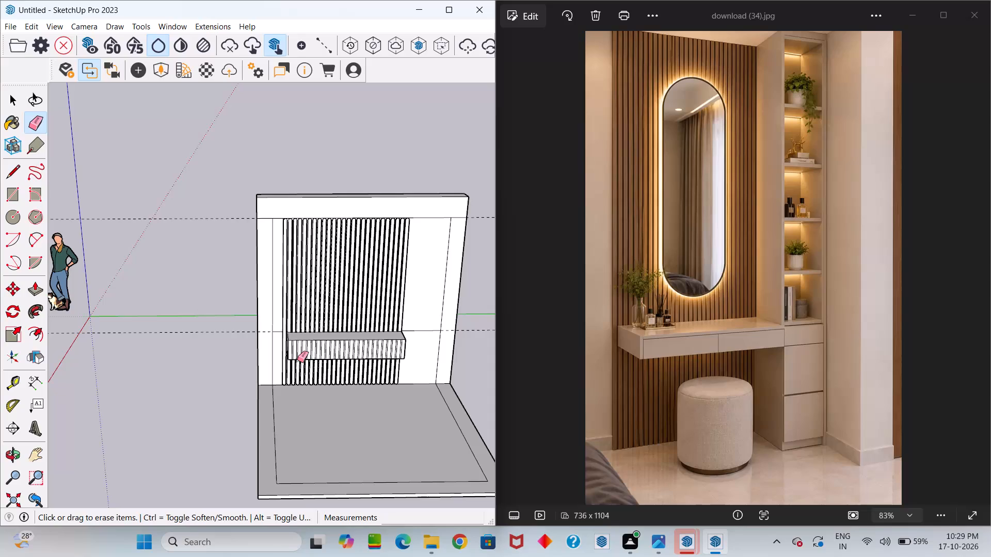
scroll(307, 353, up, 20)
scroll(307, 353, up, 11)
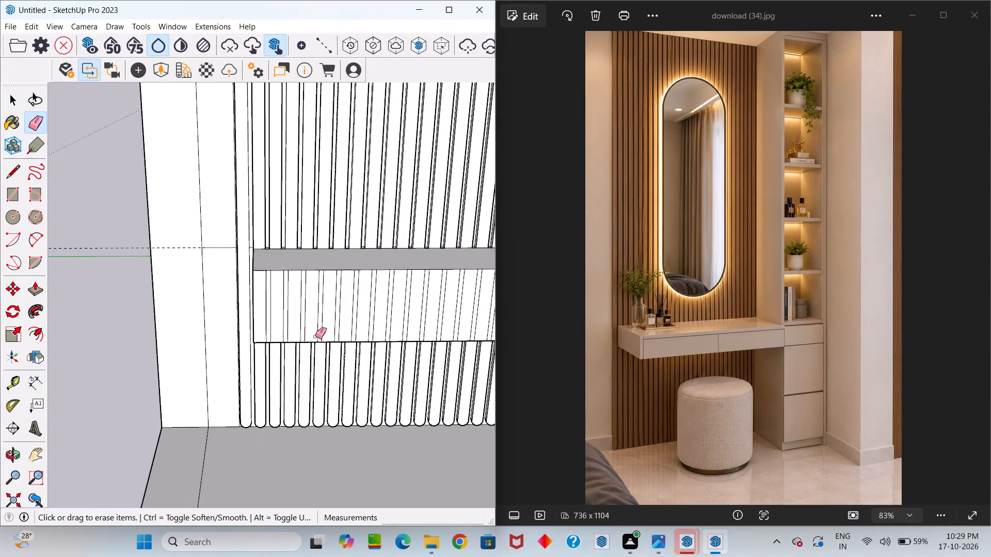
scroll(291, 320, up, 5)
scroll(247, 320, down, 7)
drag(243, 304, 351, 312)
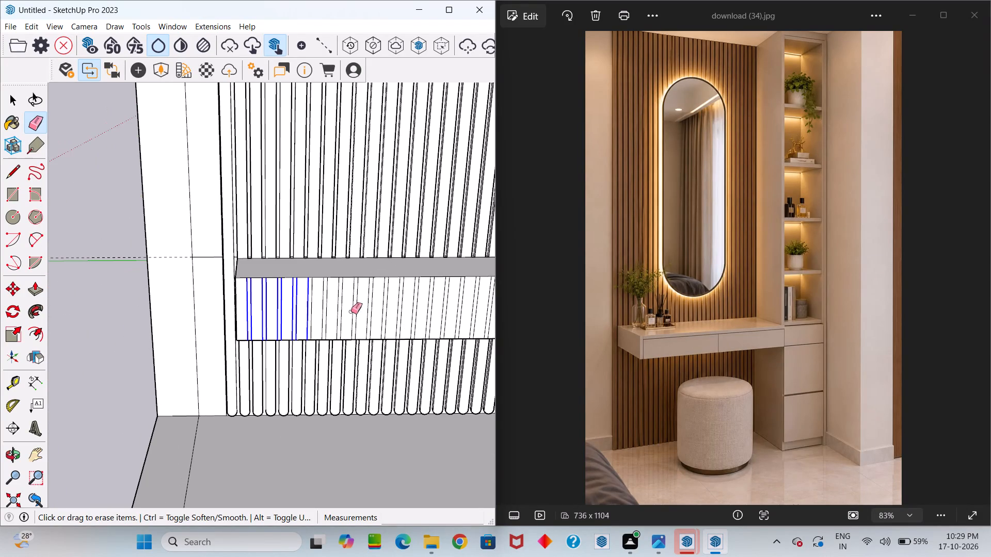
drag(351, 312, 486, 316)
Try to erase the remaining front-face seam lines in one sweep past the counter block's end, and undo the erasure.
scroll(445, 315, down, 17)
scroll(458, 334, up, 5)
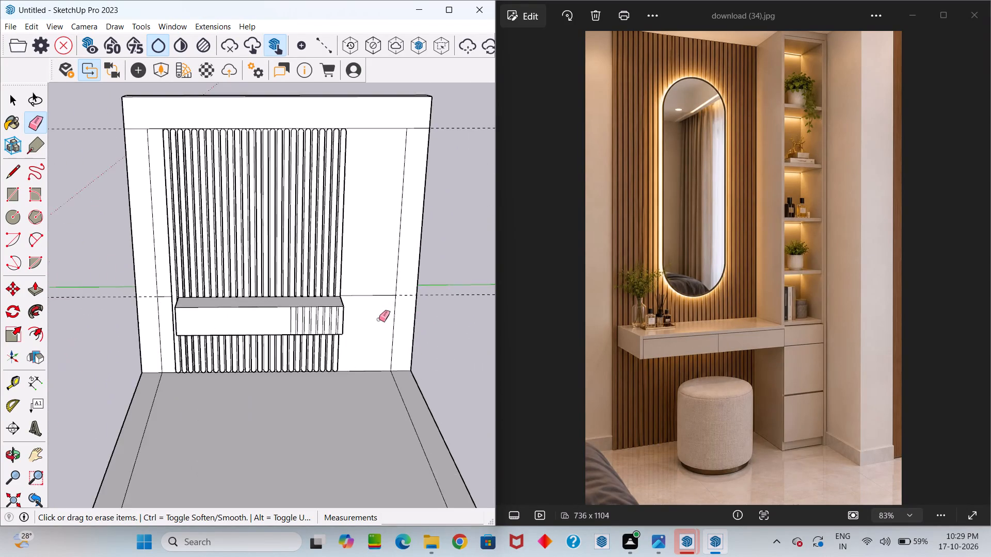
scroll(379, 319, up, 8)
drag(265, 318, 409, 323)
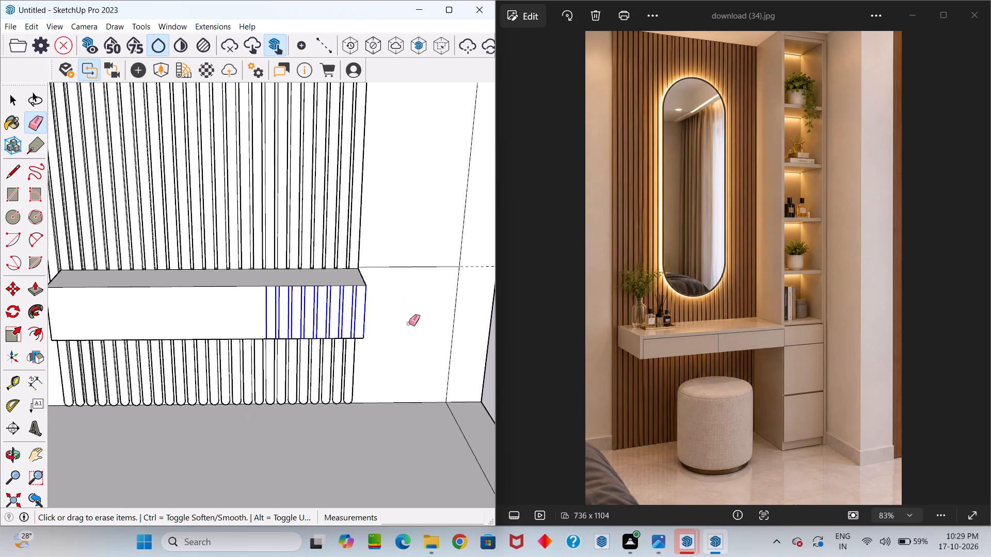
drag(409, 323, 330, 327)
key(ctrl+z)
Erase the remaining vertical seam lines on the counter block's front face, keeping the block's end edge.
scroll(363, 314, up, 4)
drag(348, 308, 266, 317)
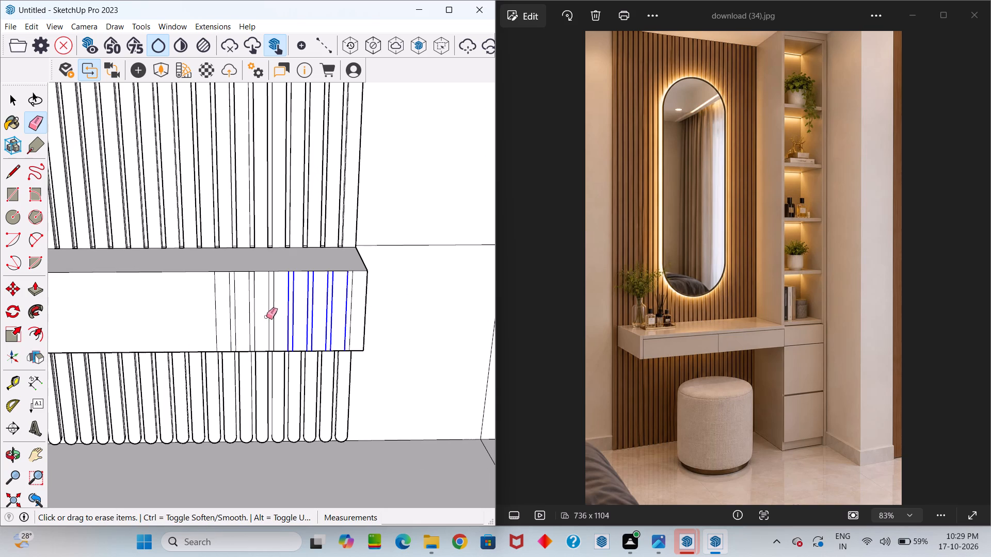
drag(266, 317, 208, 319)
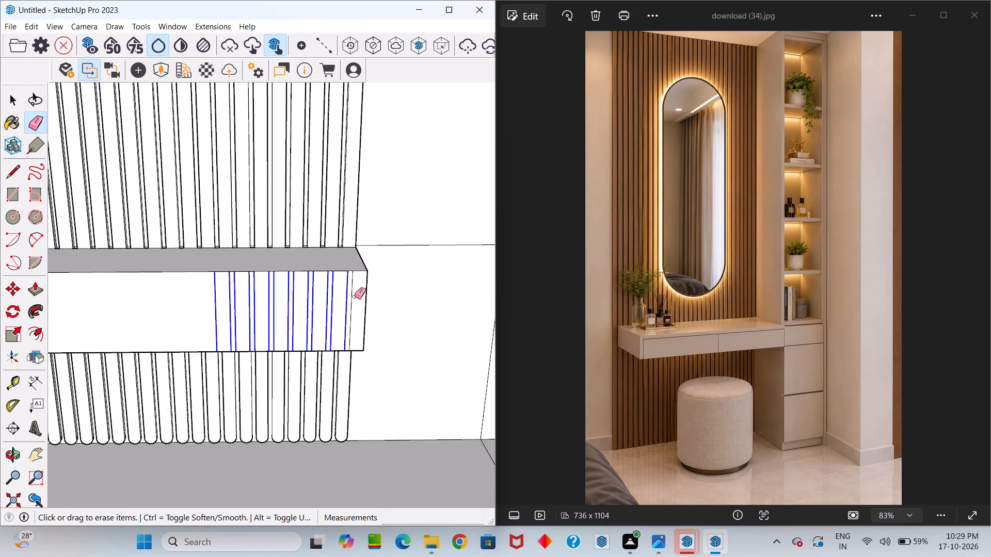
click(353, 296)
middle_drag(355, 302, 351, 147)
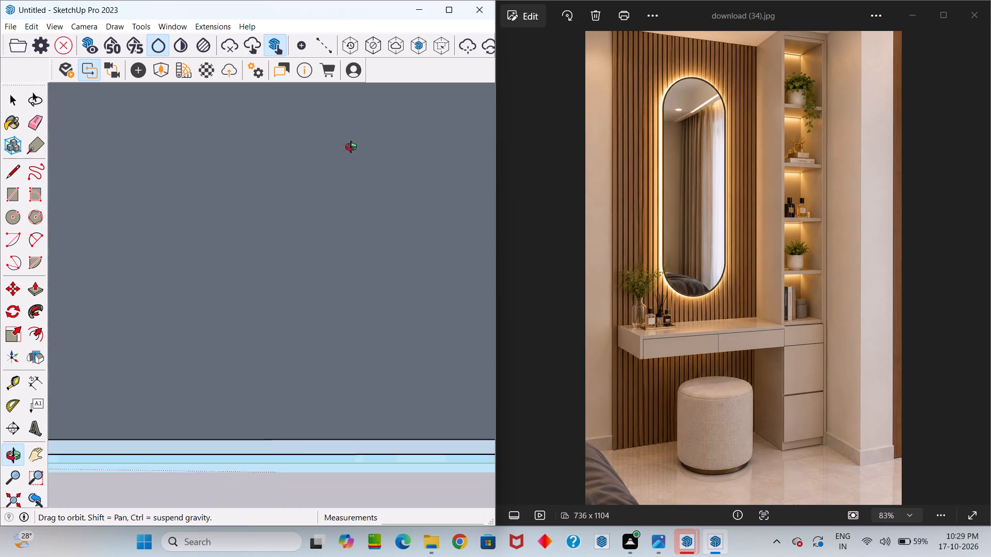
Erase the seam lines on the counter block's underside near the end beside the plain wall bay.
middle_drag(351, 147, 360, 168)
scroll(339, 286, up, 12)
middle_drag(362, 266, 366, 202)
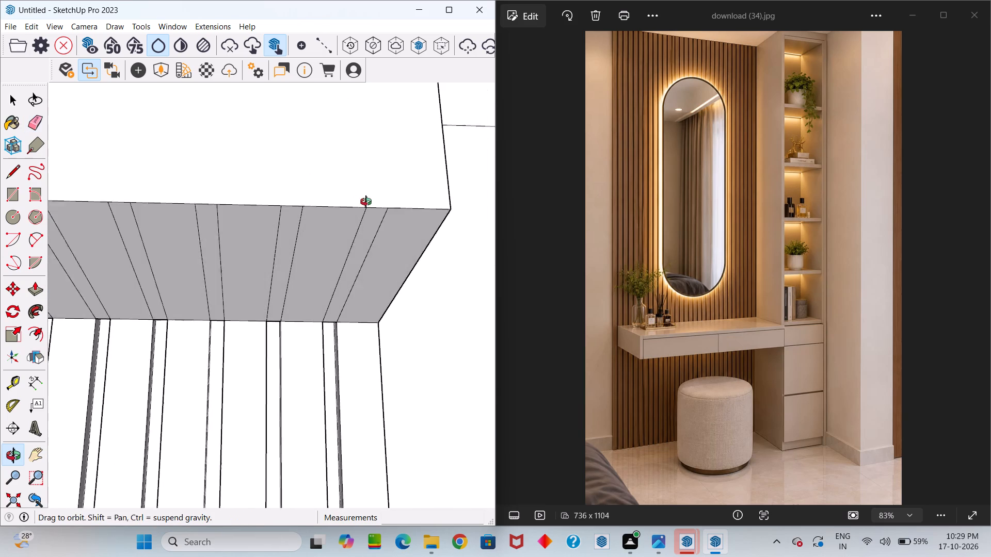
middle_drag(366, 202, 374, 206)
scroll(379, 211, up, 1)
drag(110, 248, 381, 257)
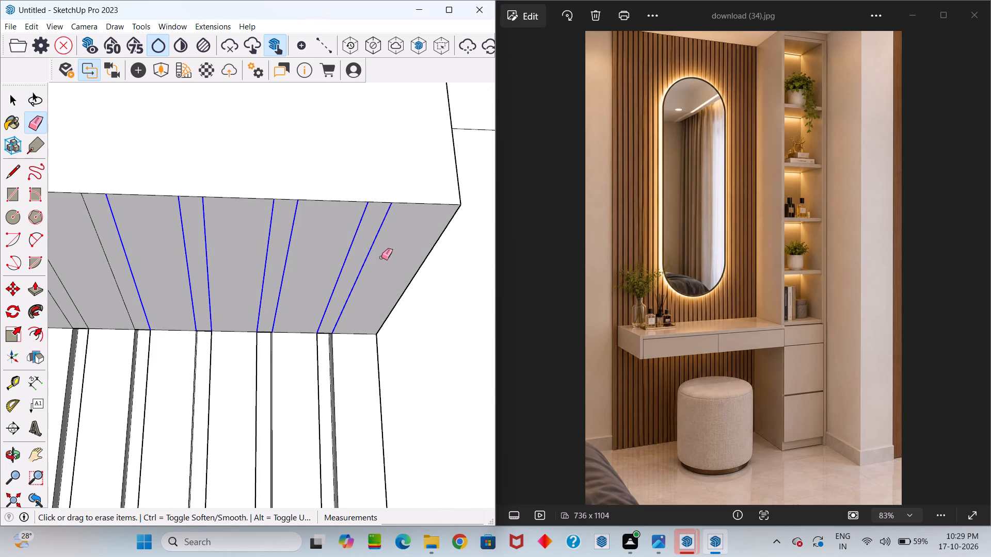
drag(381, 257, 381, 257)
drag(87, 254, 121, 250)
Erase the seam lines on the counter block's underside near the opposite end, keeping the block's end edge.
scroll(146, 250, down, 16)
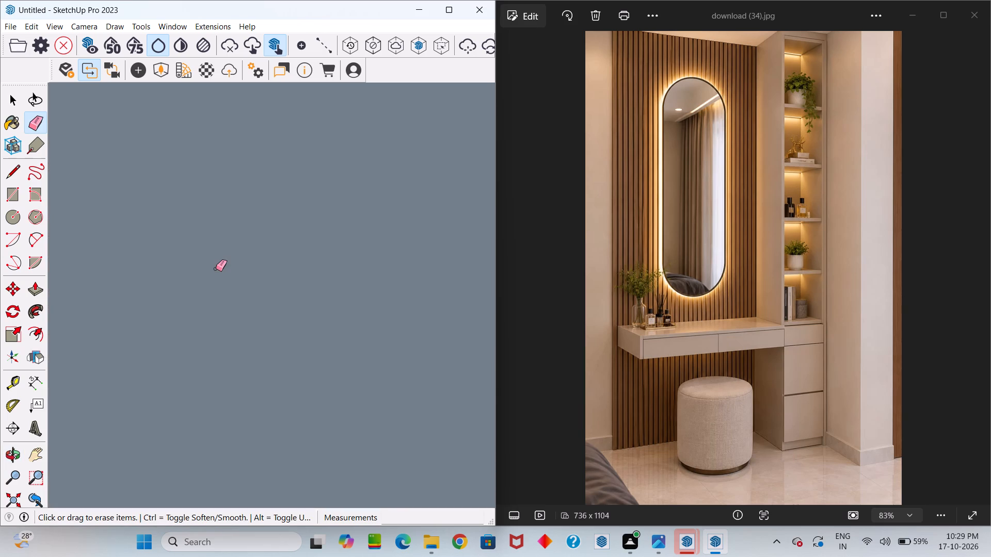
scroll(213, 270, down, 20)
scroll(213, 270, down, 20)
scroll(213, 270, down, 4)
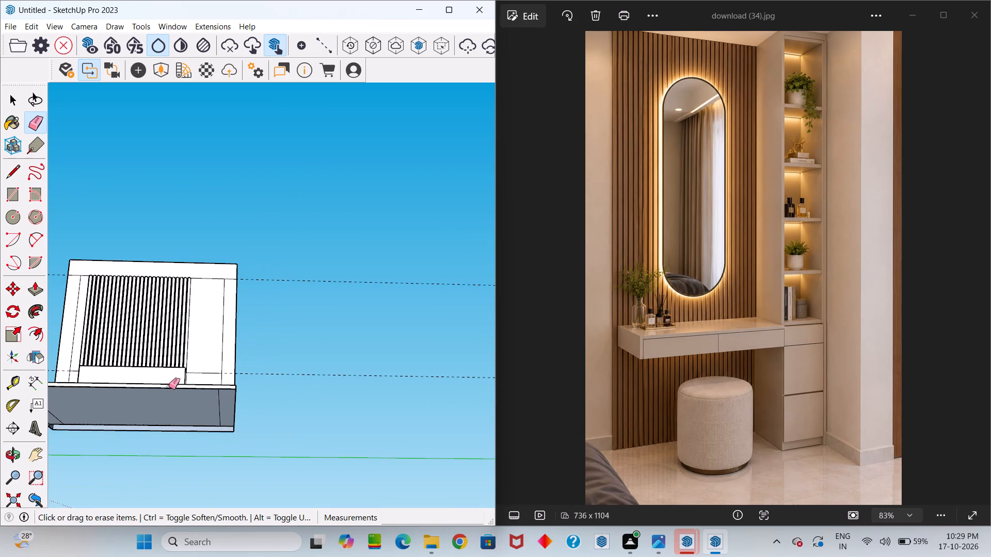
middle_drag(177, 379, 255, 555)
drag(182, 405, 255, 555)
middle_drag(278, 461, 273, 324)
drag(270, 398, 273, 324)
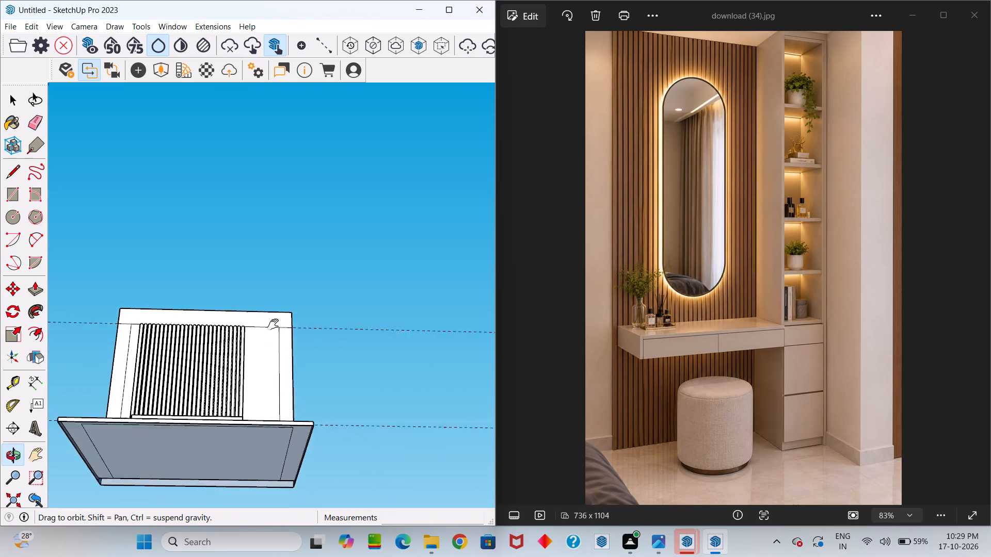
drag(273, 324, 283, 373)
middle_drag(273, 324, 267, 472)
scroll(191, 479, up, 14)
middle_drag(166, 436, 173, 352)
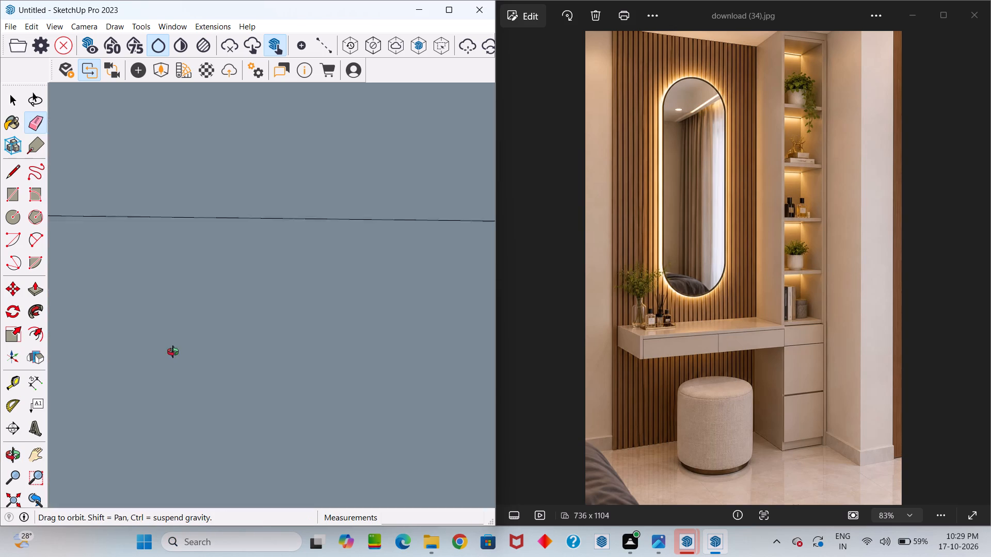
middle_drag(173, 352, 169, 379)
scroll(75, 454, up, 4)
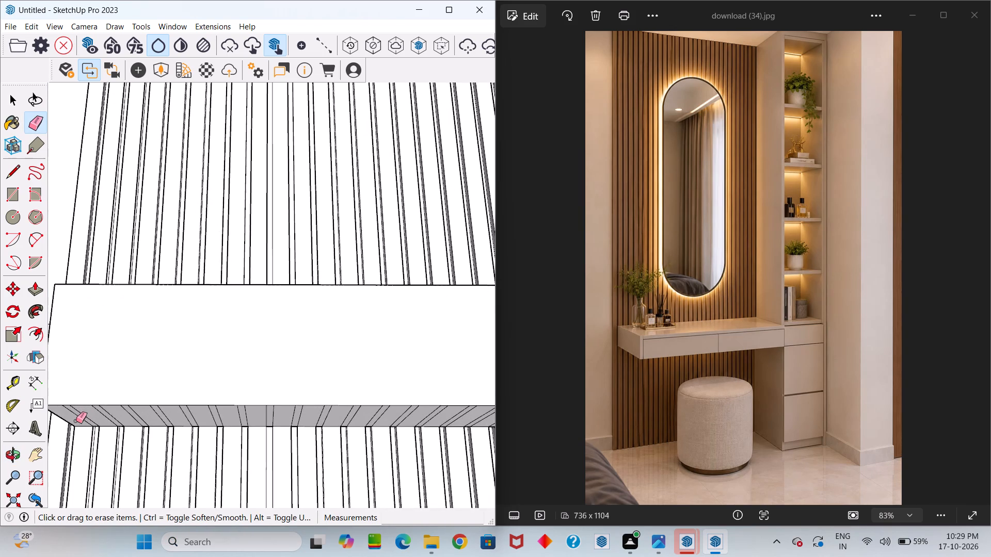
scroll(76, 421, up, 4)
drag(80, 418, 171, 419)
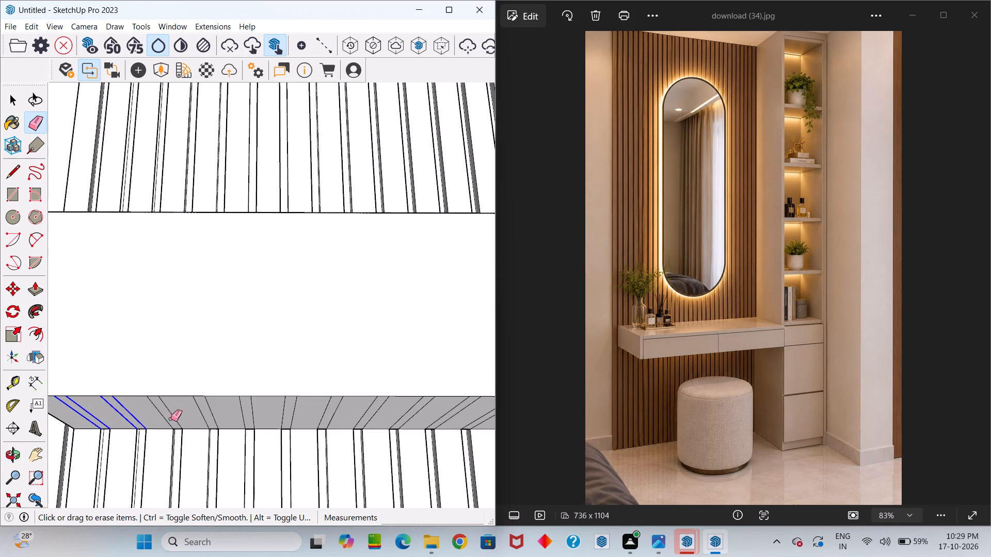
drag(171, 419, 406, 419)
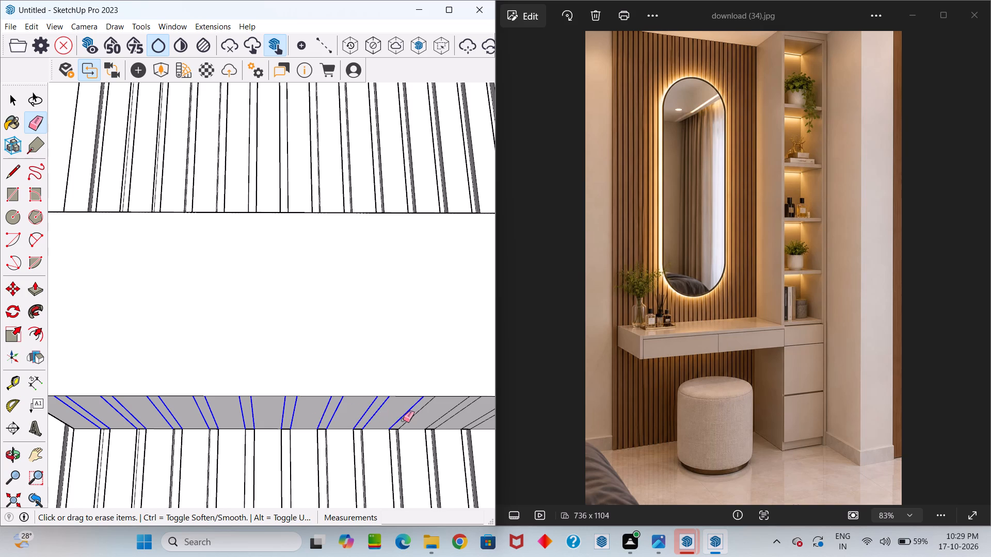
Erase the next run of seam lines on the counter block's underside, working towards its middle.
scroll(402, 420, down, 11)
middle_drag(445, 427, 392, 408)
drag(440, 422, 392, 408)
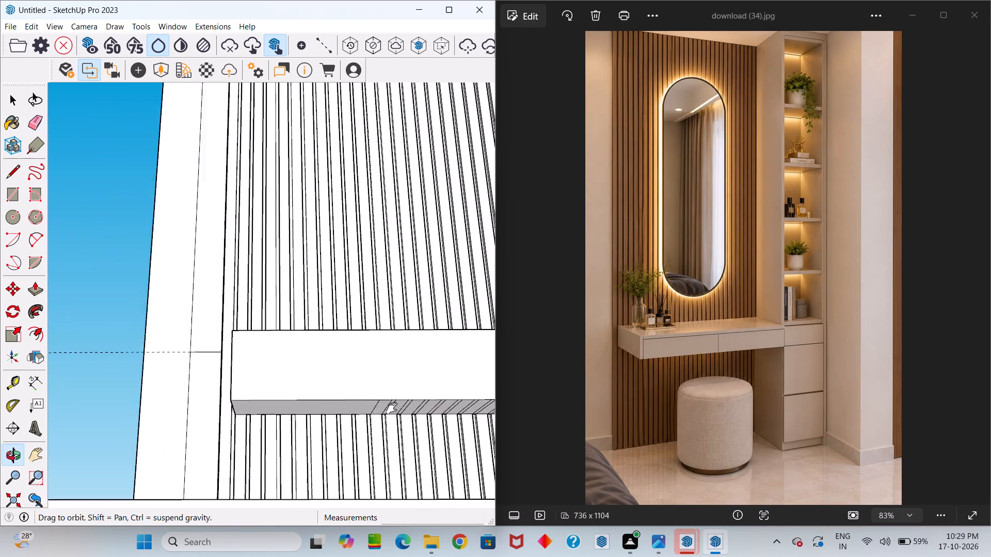
drag(392, 408, 346, 420)
middle_drag(392, 408, 346, 420)
scroll(351, 426, up, 3)
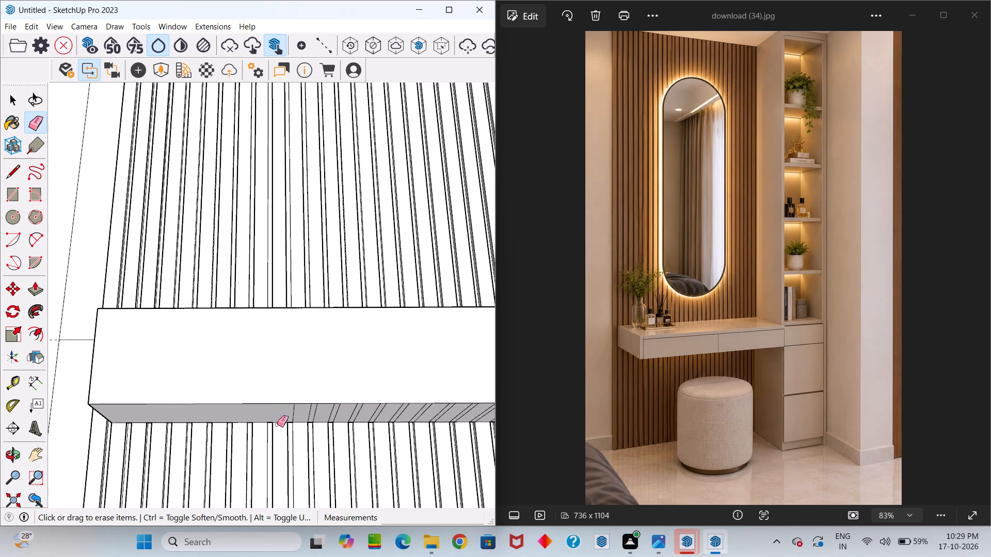
scroll(285, 423, up, 9)
drag(280, 396, 439, 408)
Erase all remaining seam lines across the middle of the counter block's underside.
scroll(396, 419, down, 16)
scroll(437, 449, up, 1)
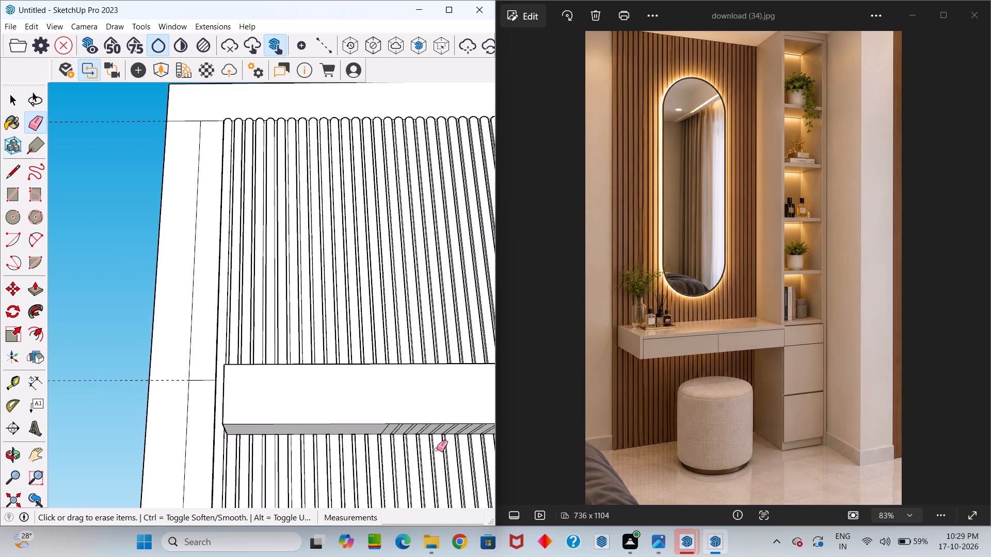
middle_drag(441, 445, 306, 468)
drag(423, 439, 301, 464)
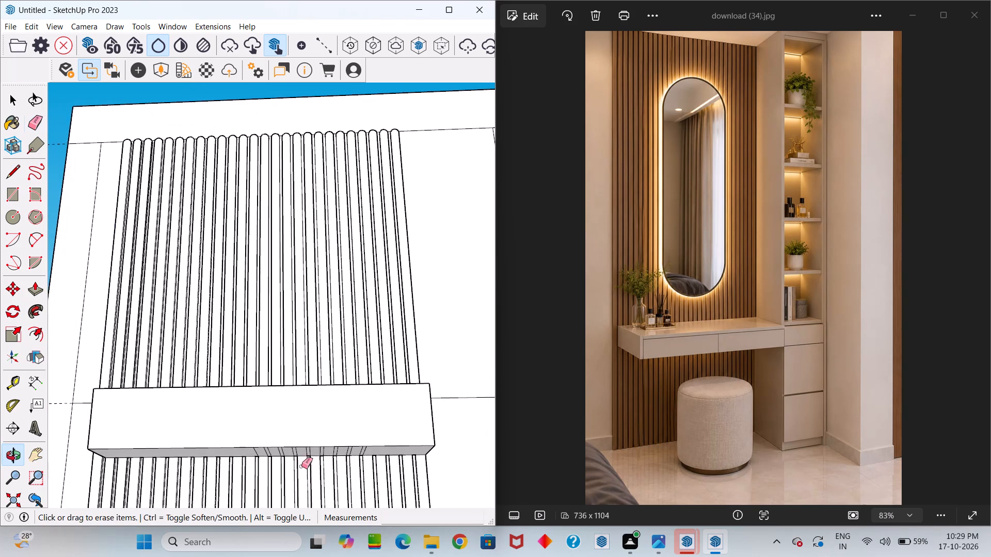
scroll(301, 466, up, 11)
drag(168, 427, 273, 427)
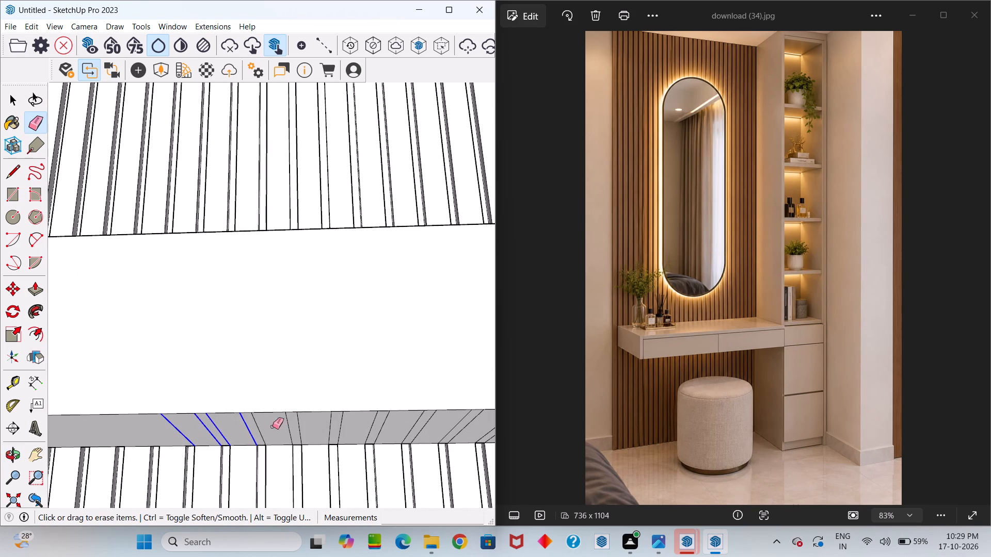
drag(273, 427, 470, 426)
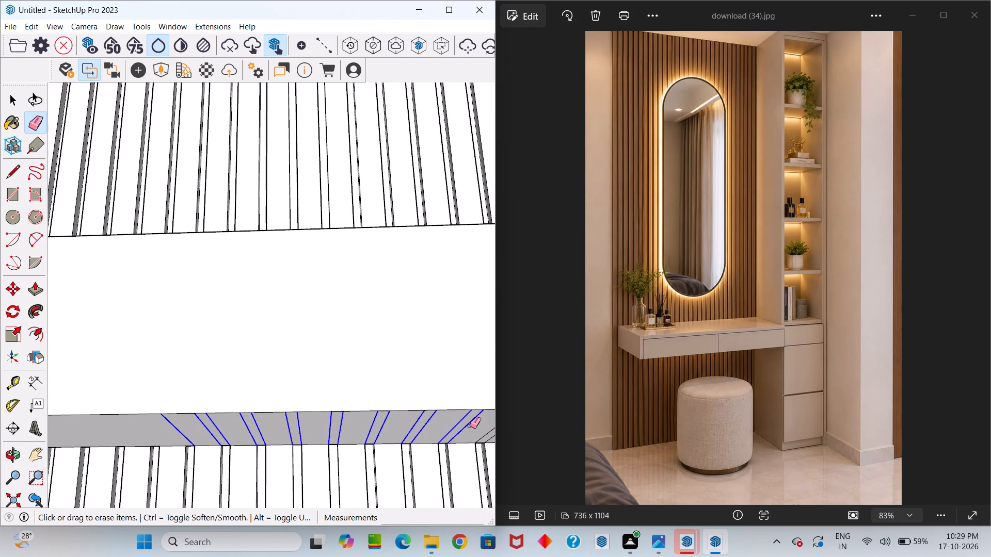
drag(470, 426, 472, 427)
scroll(335, 452, down, 5)
scroll(442, 436, up, 10)
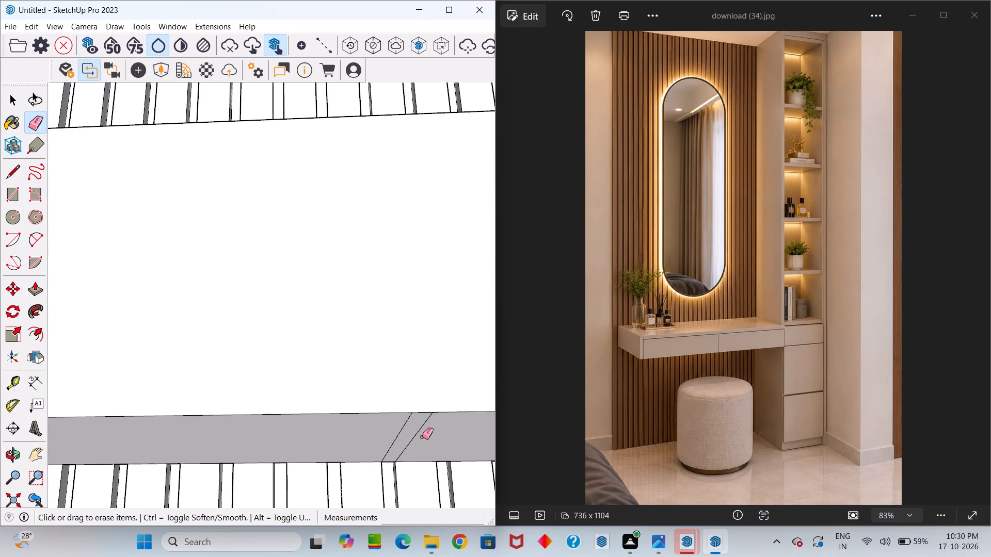
drag(397, 429, 425, 435)
scroll(393, 453, down, 13)
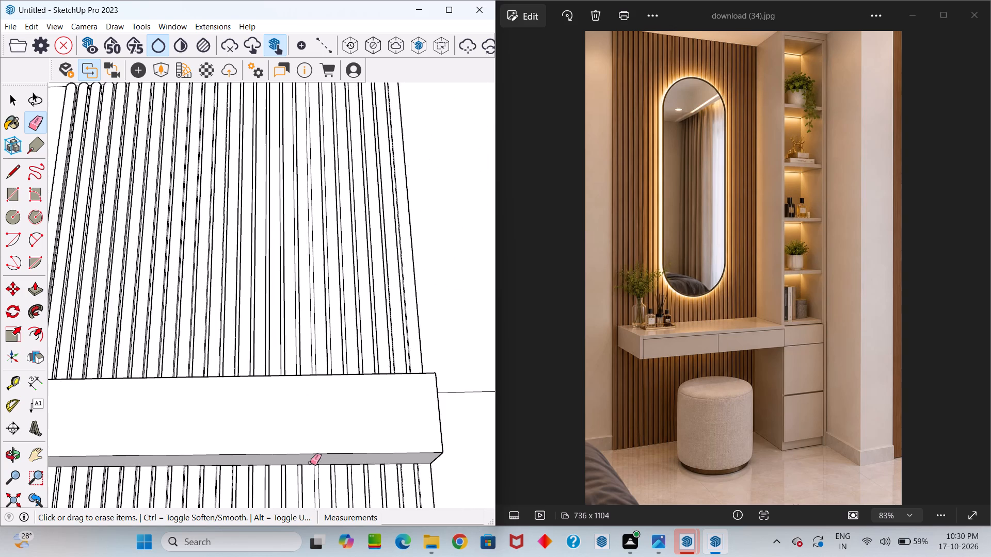
scroll(329, 439, down, 7)
middle_drag(352, 438, 57, 512)
middle_drag(316, 437, 415, 526)
key(space)
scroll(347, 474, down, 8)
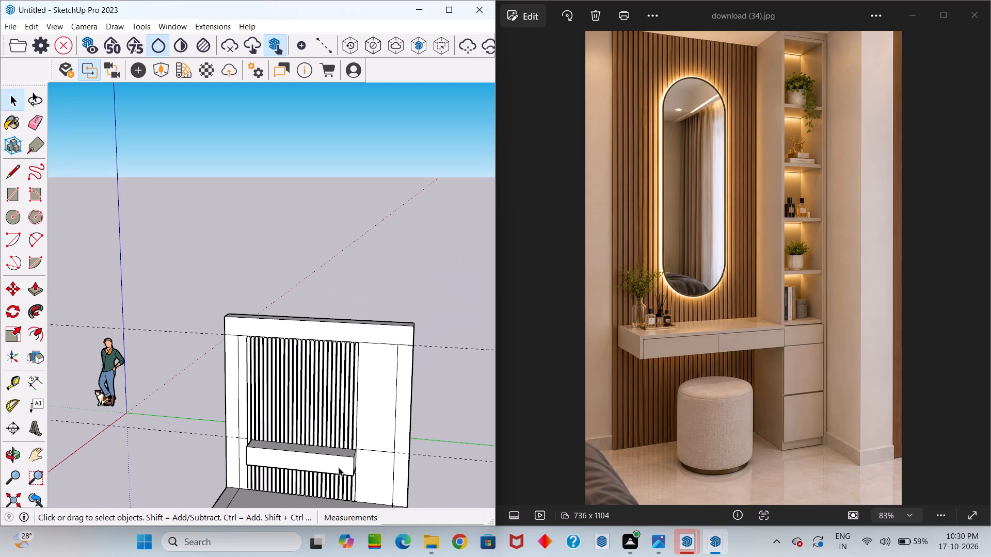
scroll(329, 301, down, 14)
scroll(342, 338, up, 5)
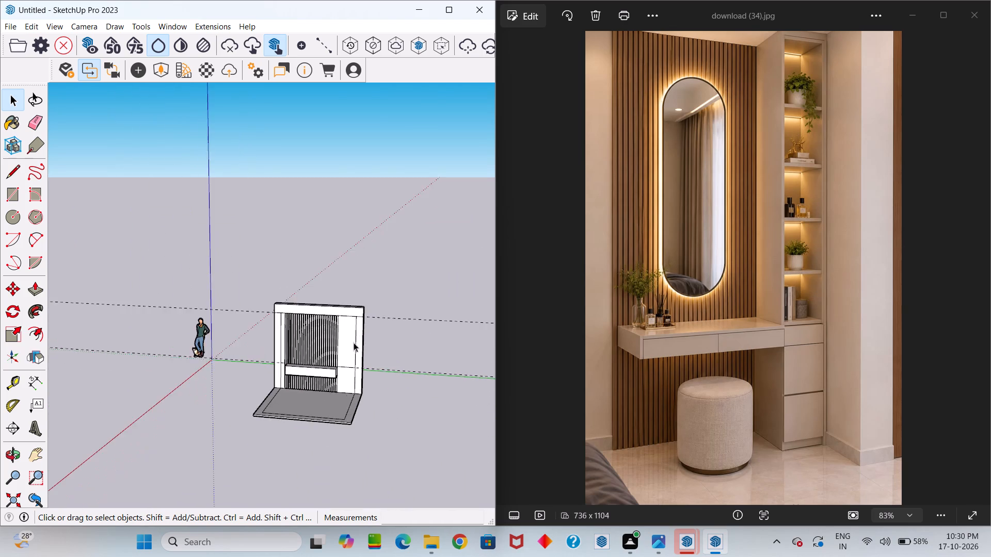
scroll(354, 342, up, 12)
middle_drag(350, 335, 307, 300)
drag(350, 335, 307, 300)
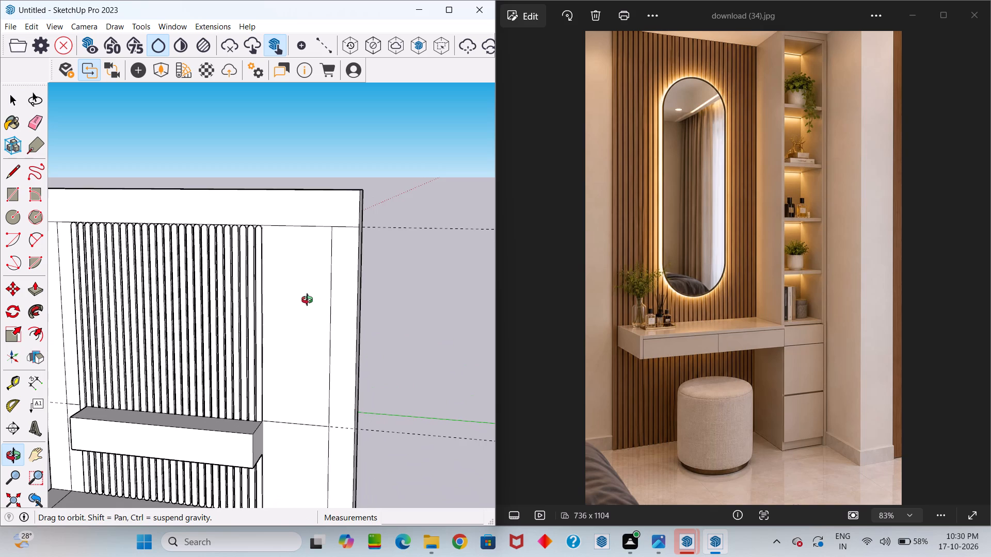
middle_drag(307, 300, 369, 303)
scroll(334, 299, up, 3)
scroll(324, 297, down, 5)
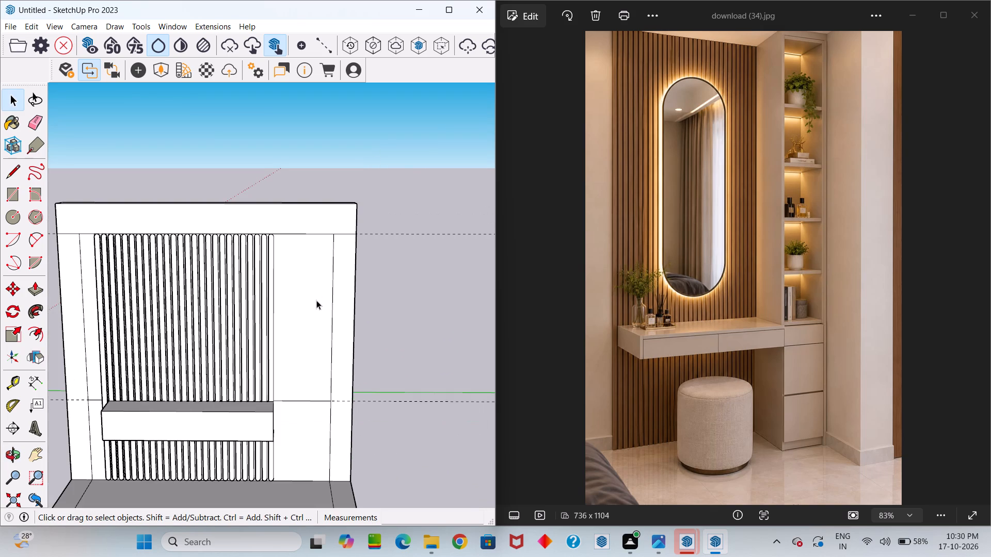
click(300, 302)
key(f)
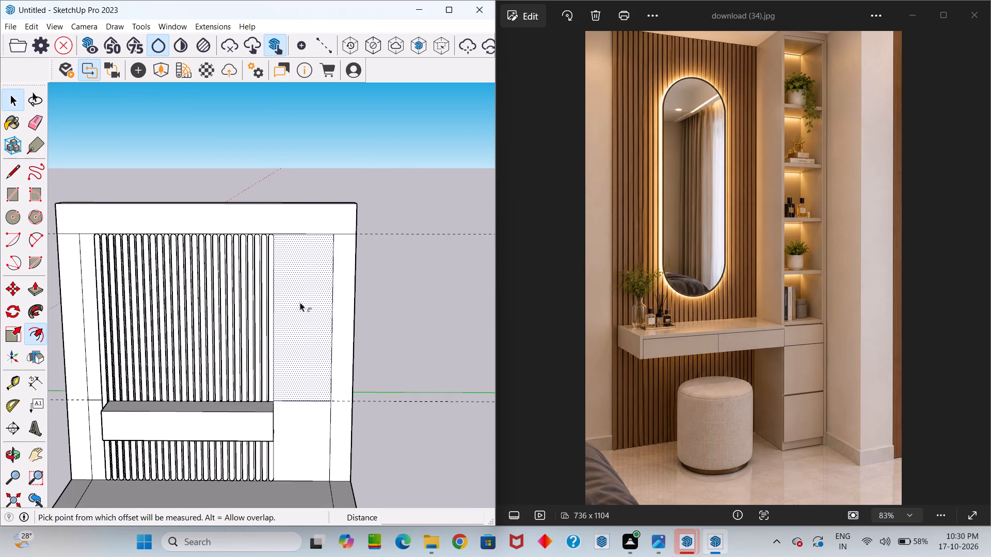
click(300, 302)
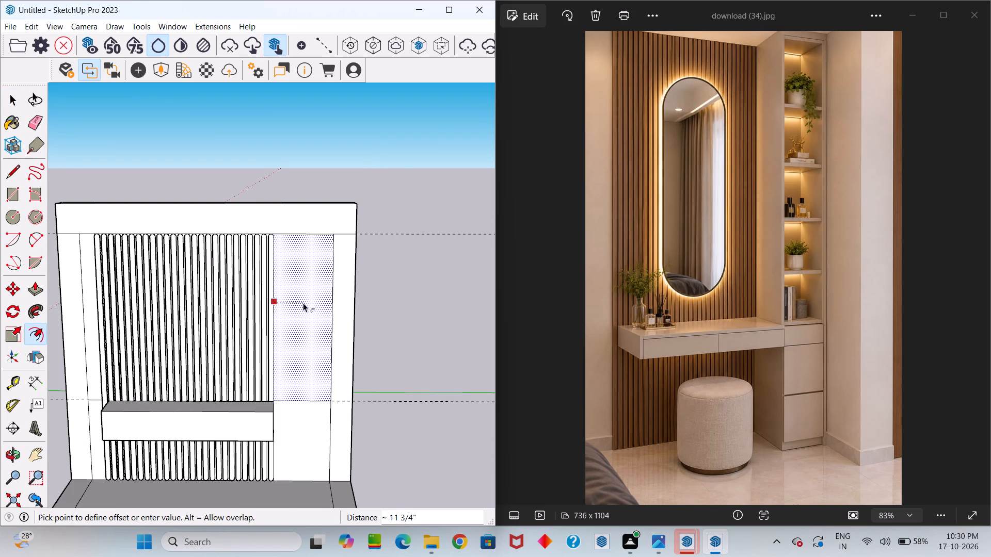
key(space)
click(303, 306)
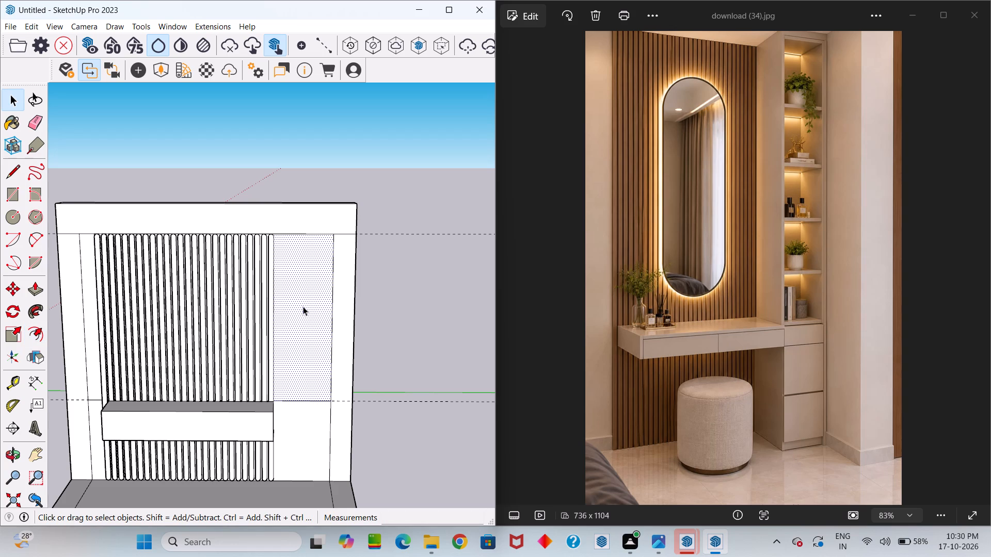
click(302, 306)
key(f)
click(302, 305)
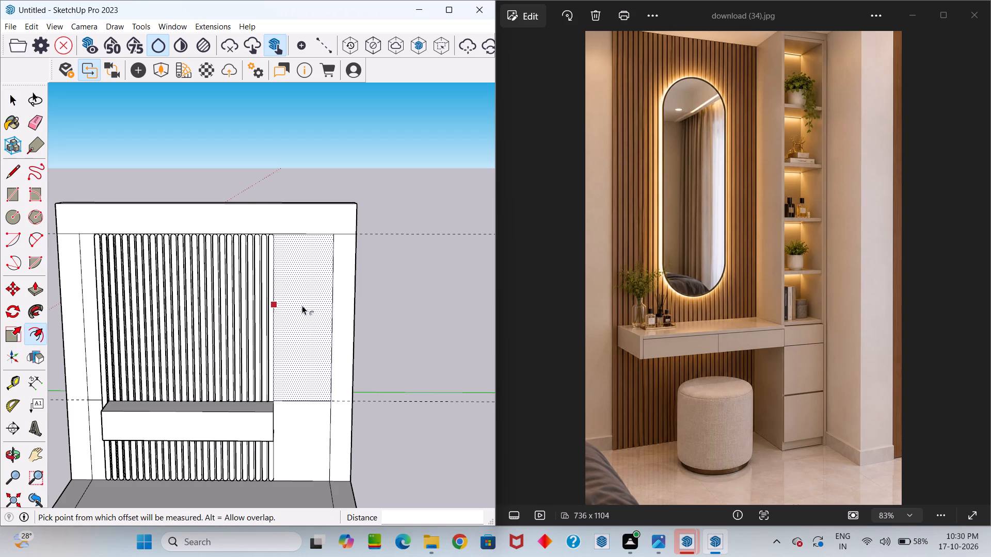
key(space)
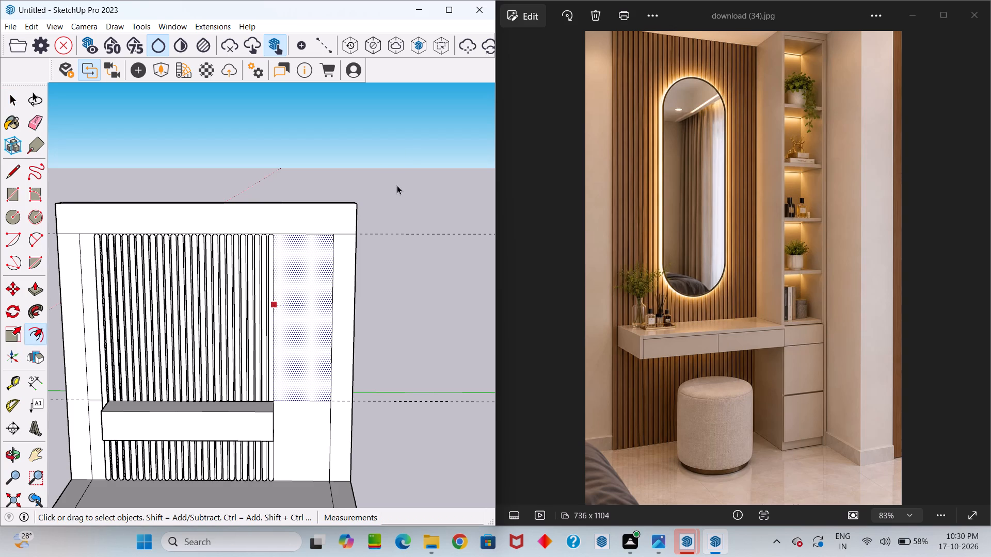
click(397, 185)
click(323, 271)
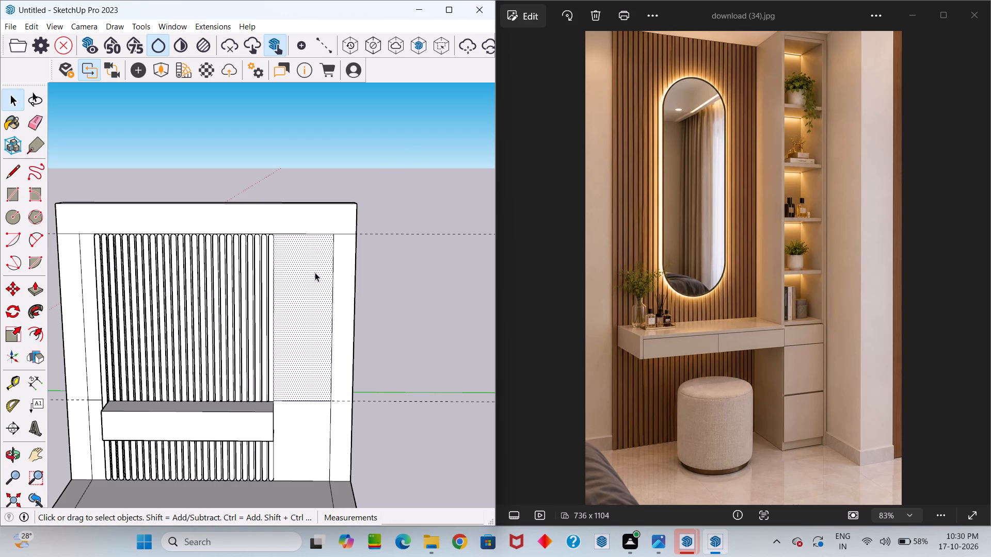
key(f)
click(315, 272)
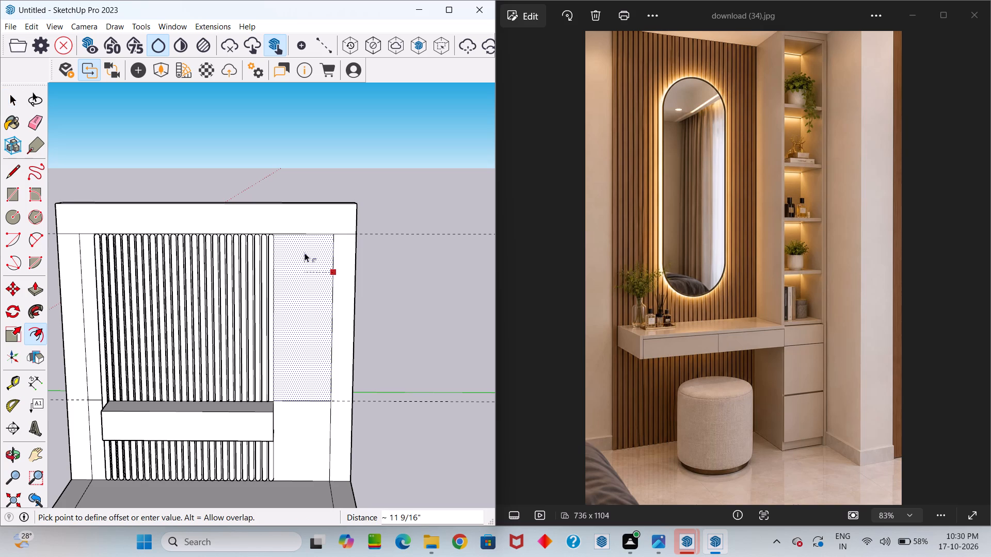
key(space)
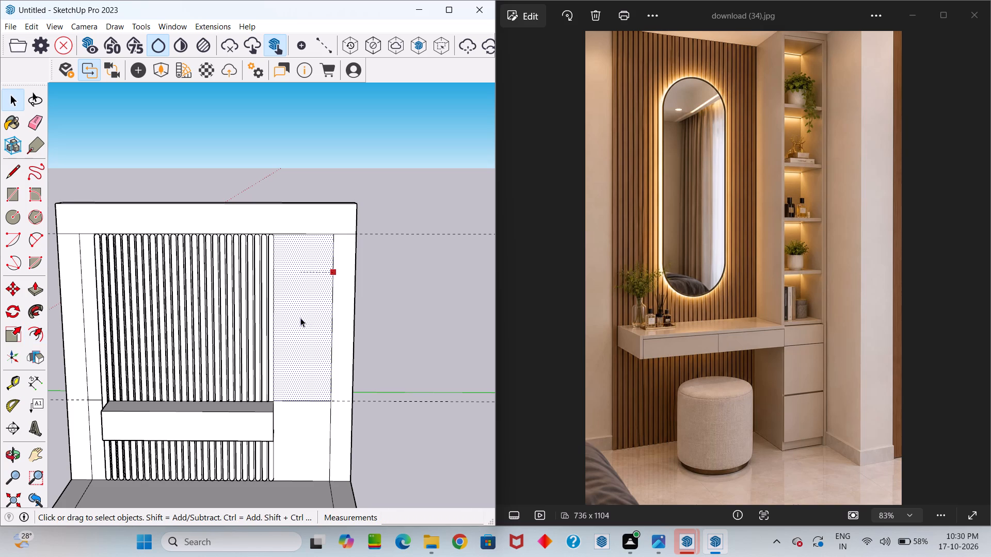
Examine the plain upper wall bay beside the fluting and where it meets the last flute.
scroll(302, 296, up, 6)
middle_drag(298, 298, 102, 398)
scroll(268, 226, up, 3)
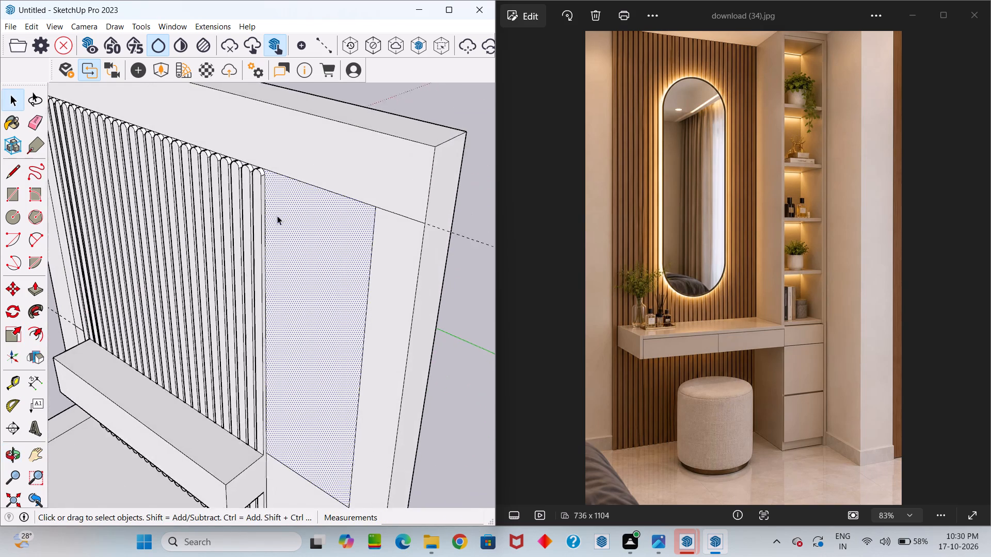
scroll(277, 216, up, 3)
middle_drag(276, 226, 285, 228)
scroll(275, 220, down, 5)
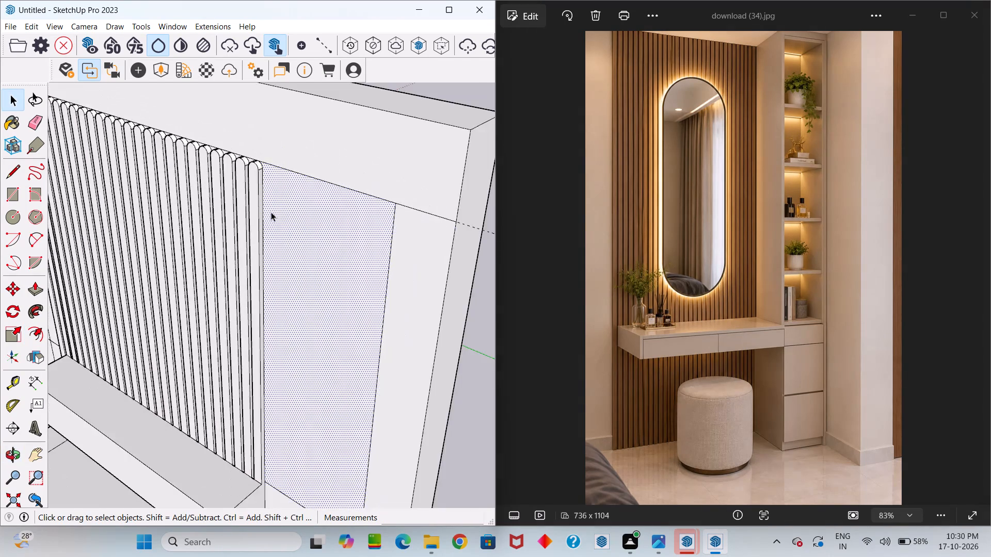
scroll(271, 212, down, 7)
middle_drag(324, 361, 390, 253)
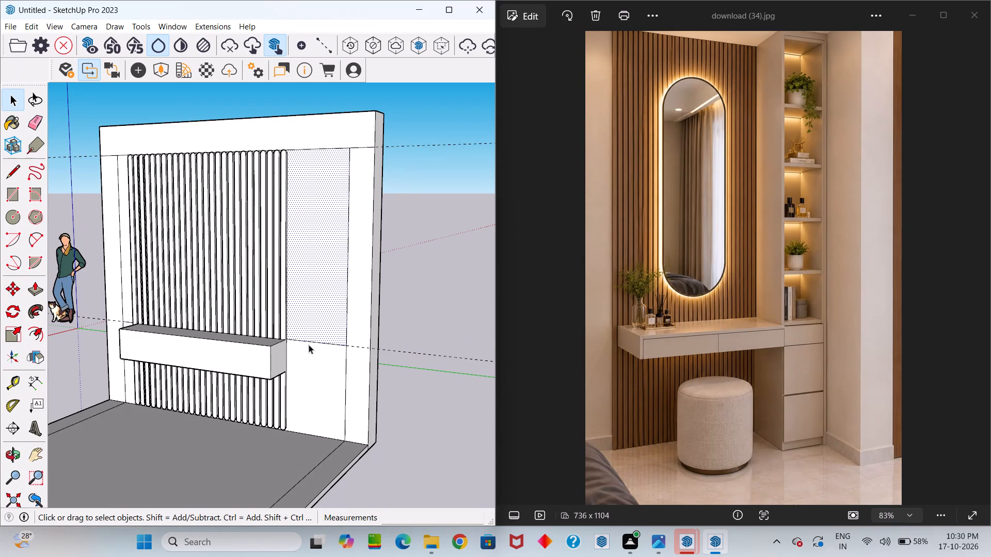
middle_drag(316, 331, 344, 335)
scroll(321, 245, up, 20)
scroll(321, 245, up, 1)
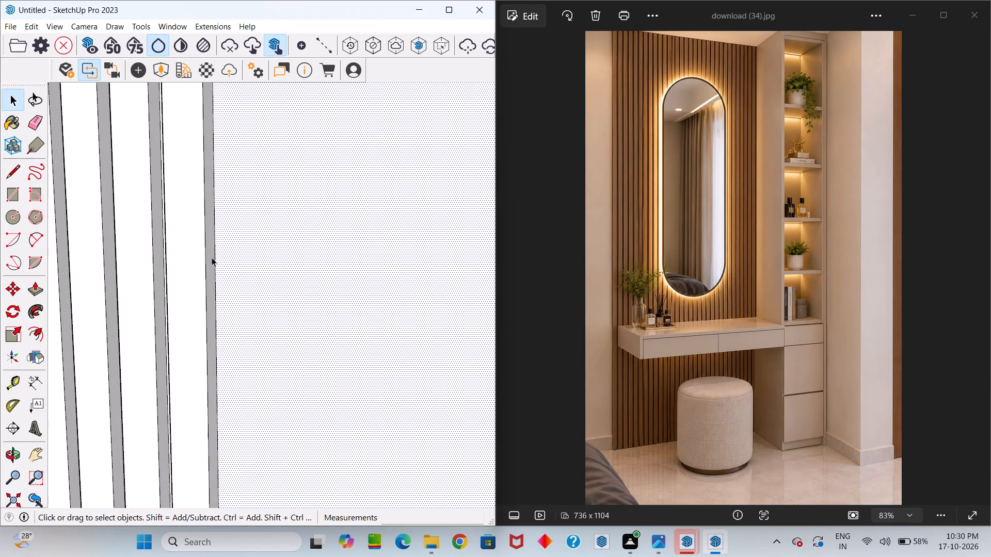
scroll(217, 271, down, 20)
scroll(217, 271, down, 3)
middle_drag(292, 323, 379, 324)
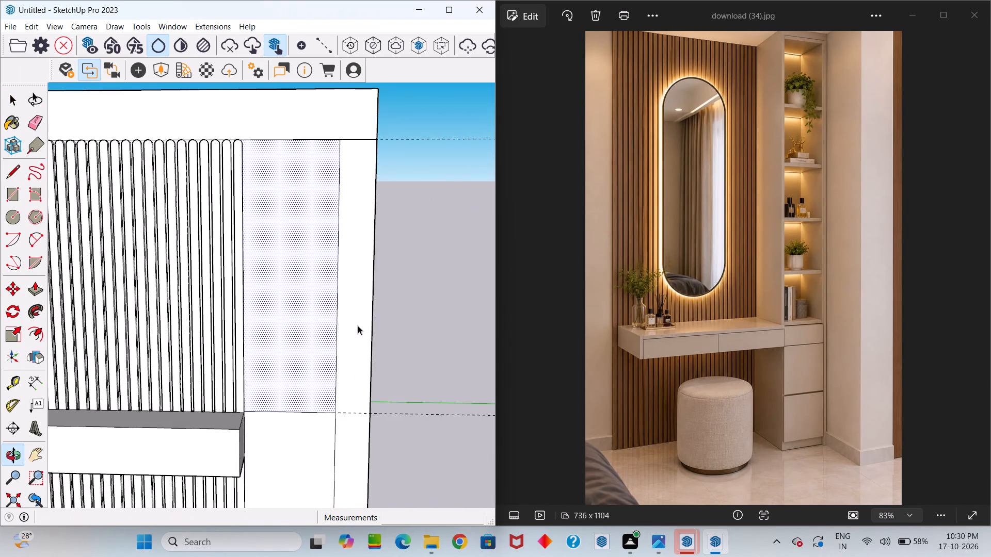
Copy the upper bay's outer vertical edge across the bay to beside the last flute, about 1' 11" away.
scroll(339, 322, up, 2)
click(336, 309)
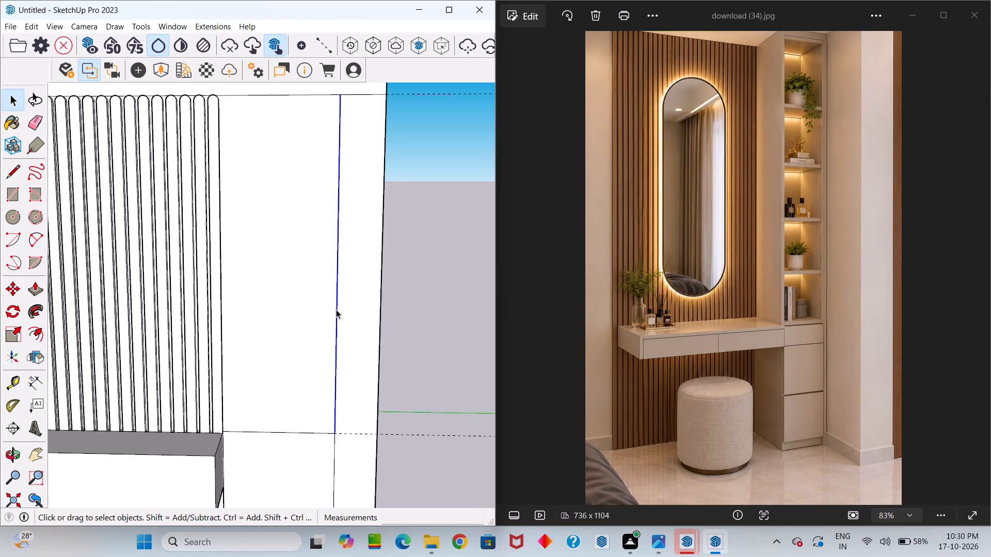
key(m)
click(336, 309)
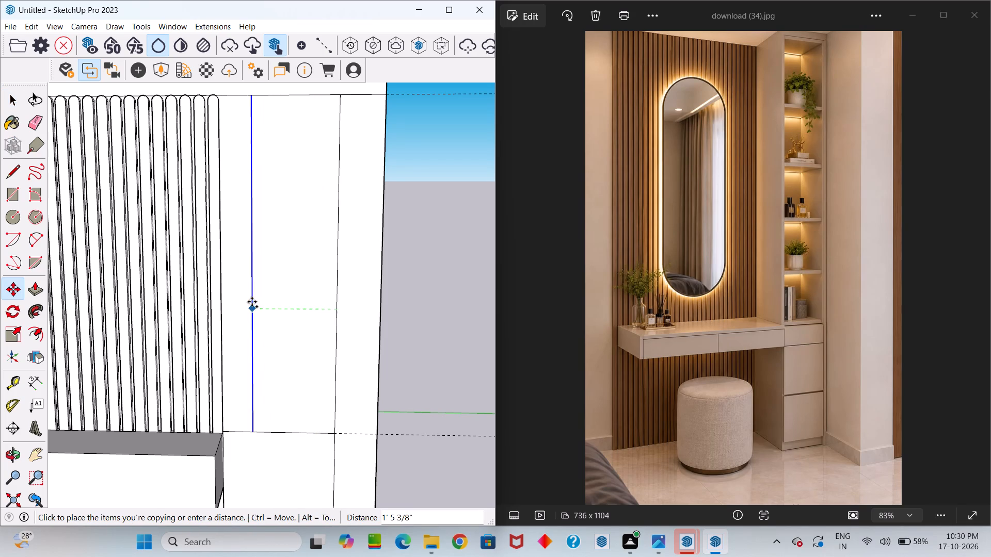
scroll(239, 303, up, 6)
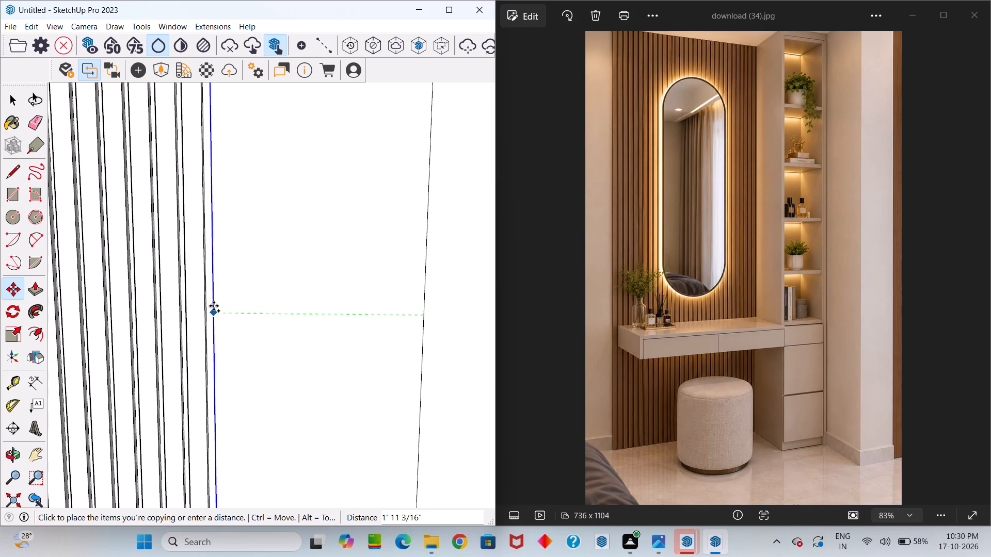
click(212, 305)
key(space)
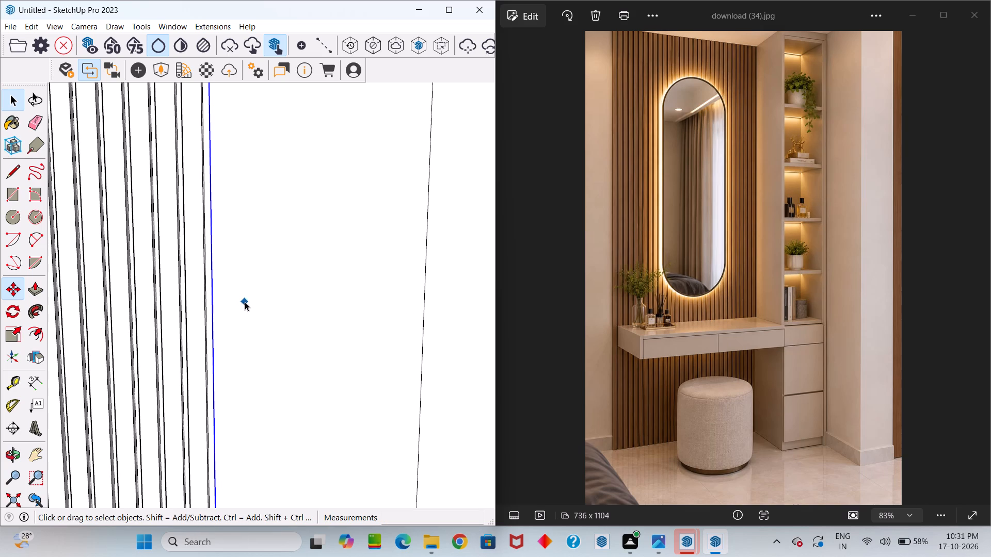
Offset the upper wall bay's face inward by 2 inches to form a border frame.
click(262, 304)
key(f)
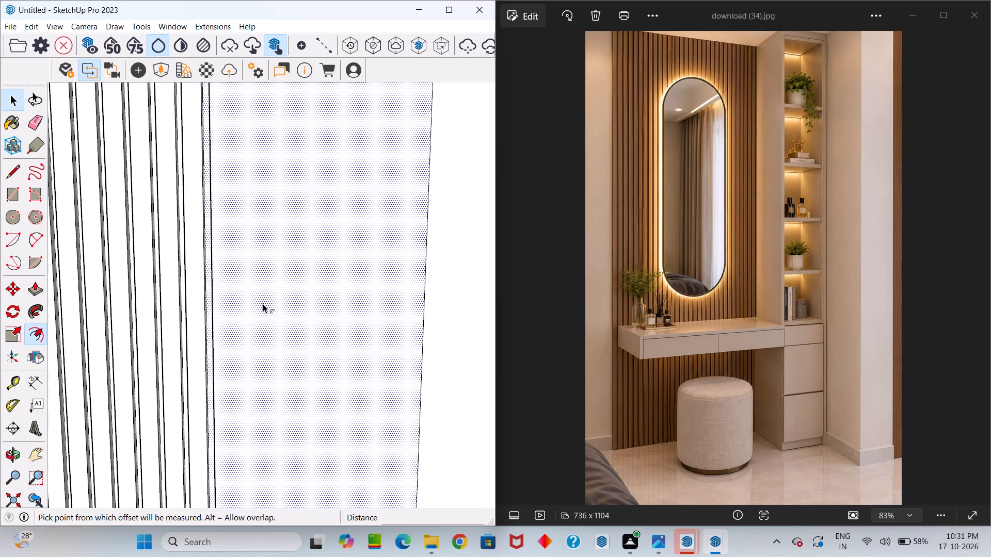
click(263, 304)
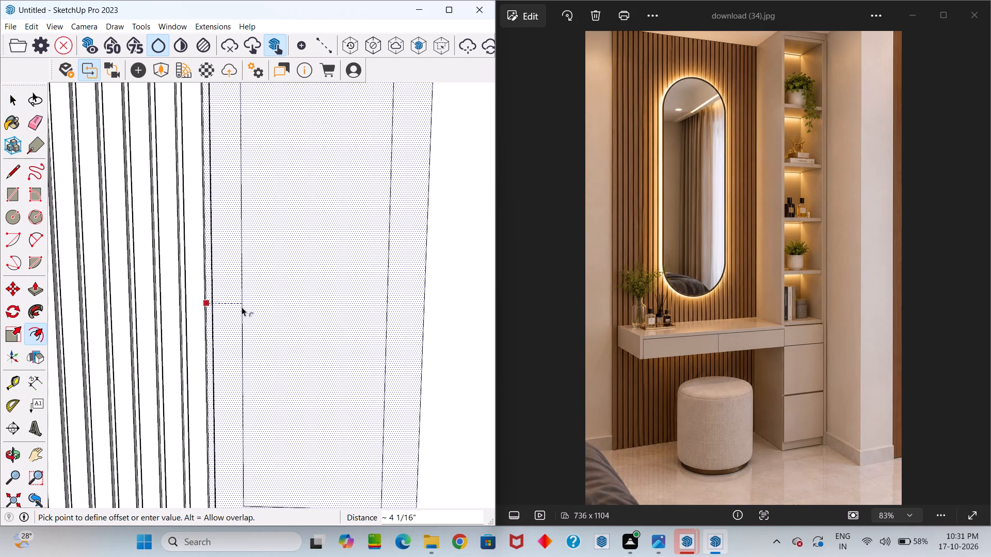
scroll(241, 309, down, 10)
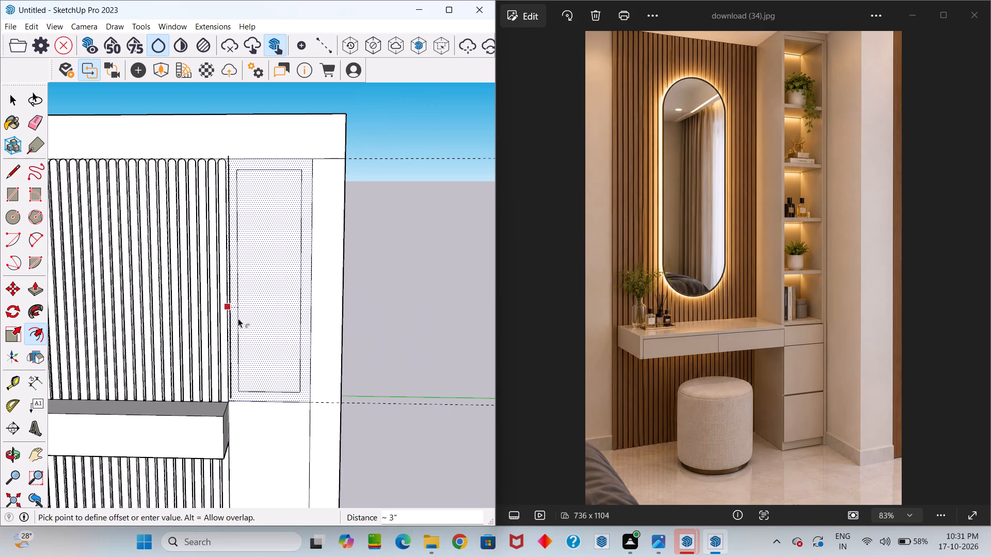
key(2)
key(Return)
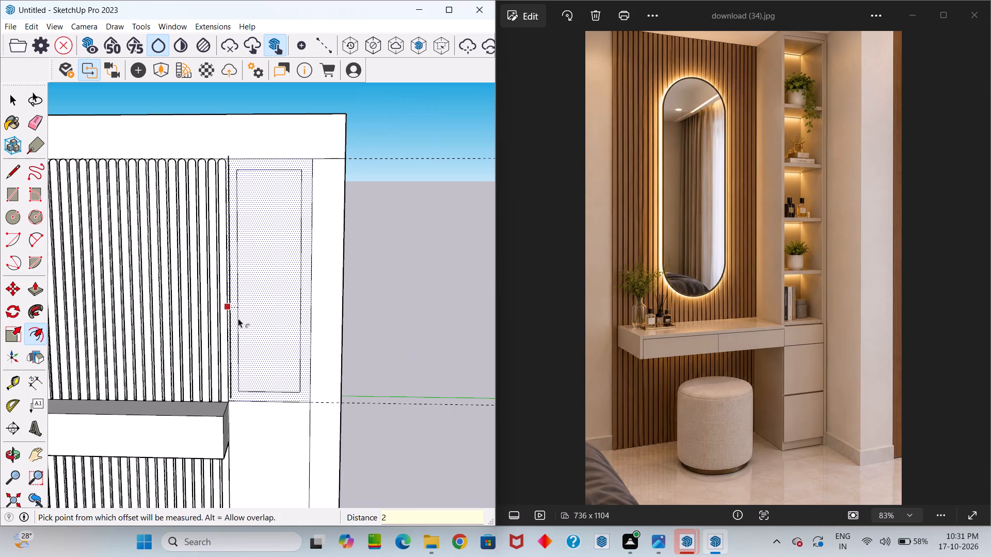
key(space)
scroll(299, 295, down, 13)
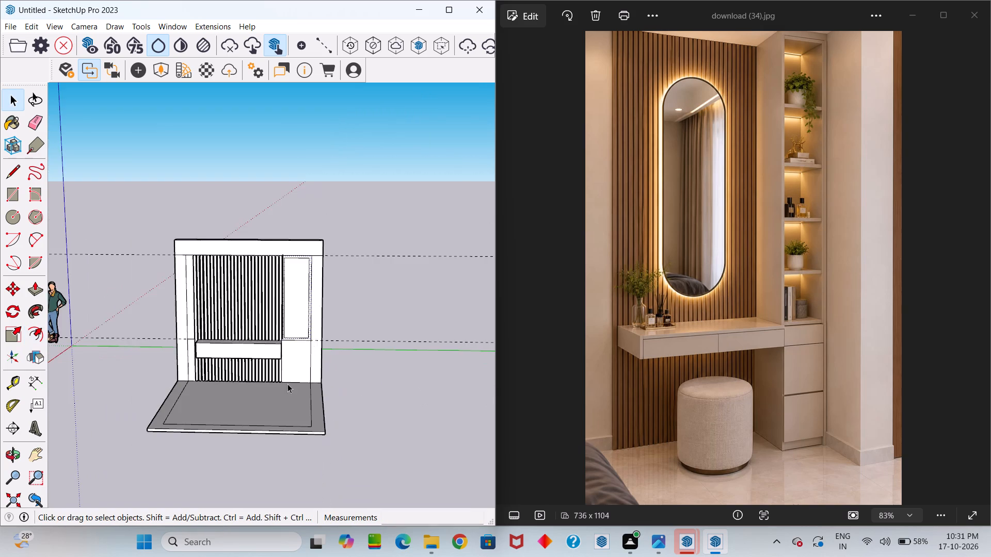
Delete the stray vertical line lying inside the upper bay's border beside the last flute.
scroll(287, 384, up, 16)
middle_drag(305, 309, 254, 318)
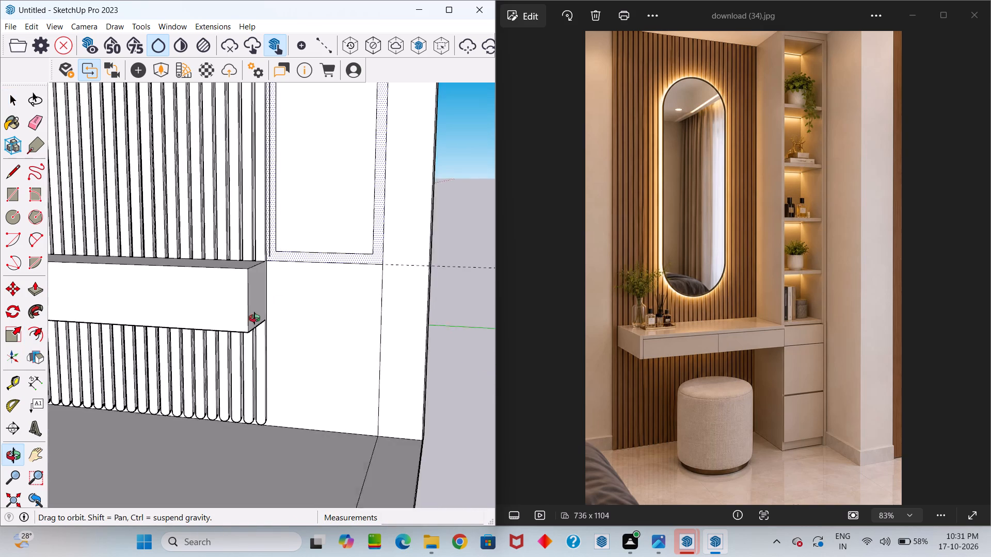
middle_drag(254, 318, 259, 318)
scroll(278, 241, up, 17)
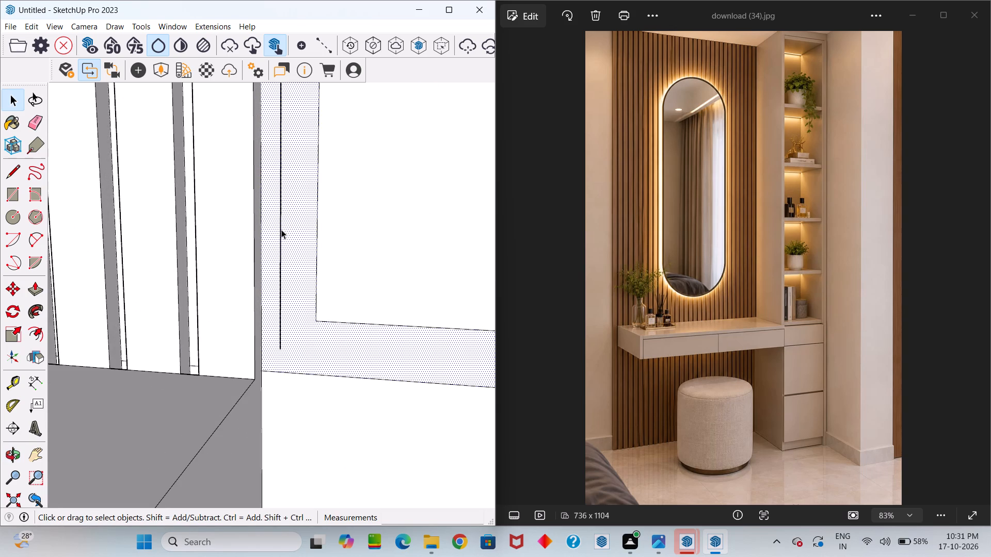
click(280, 228)
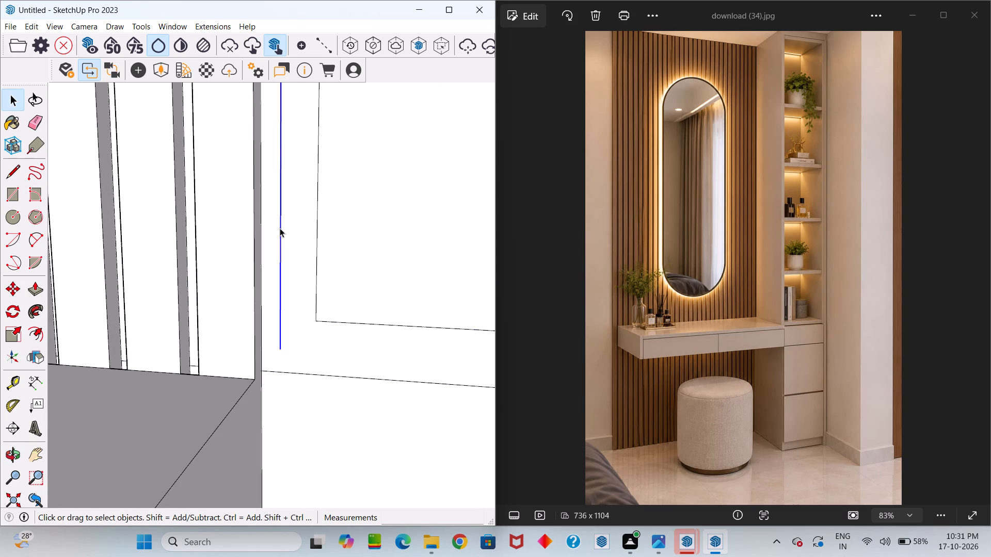
key(Delete)
Offset the lower wall bay's face, beside the counter block, inward by 2 inches to form a matching border frame.
scroll(278, 237, down, 20)
scroll(278, 237, down, 2)
scroll(300, 382, down, 5)
middle_drag(381, 381, 410, 430)
scroll(371, 414, up, 5)
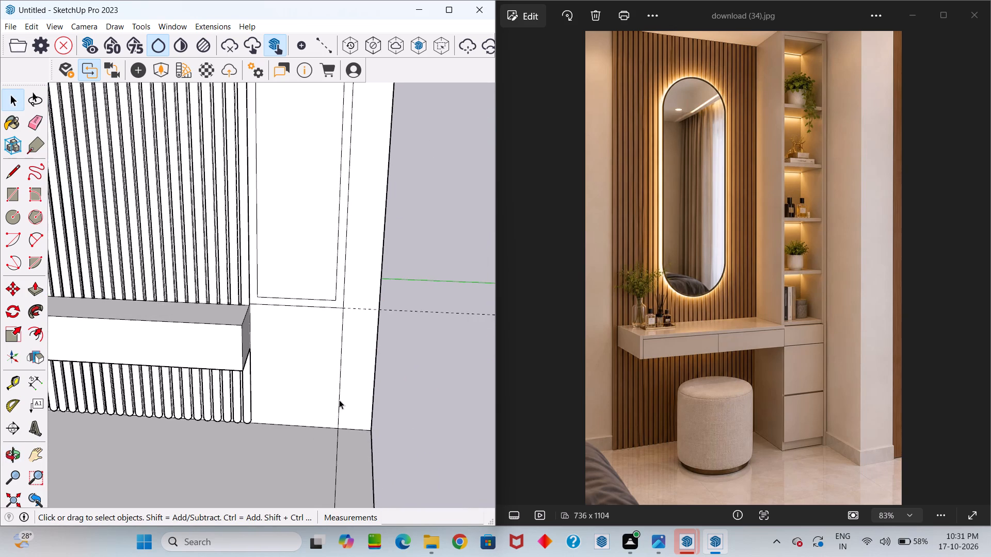
middle_drag(327, 366, 350, 298)
click(284, 338)
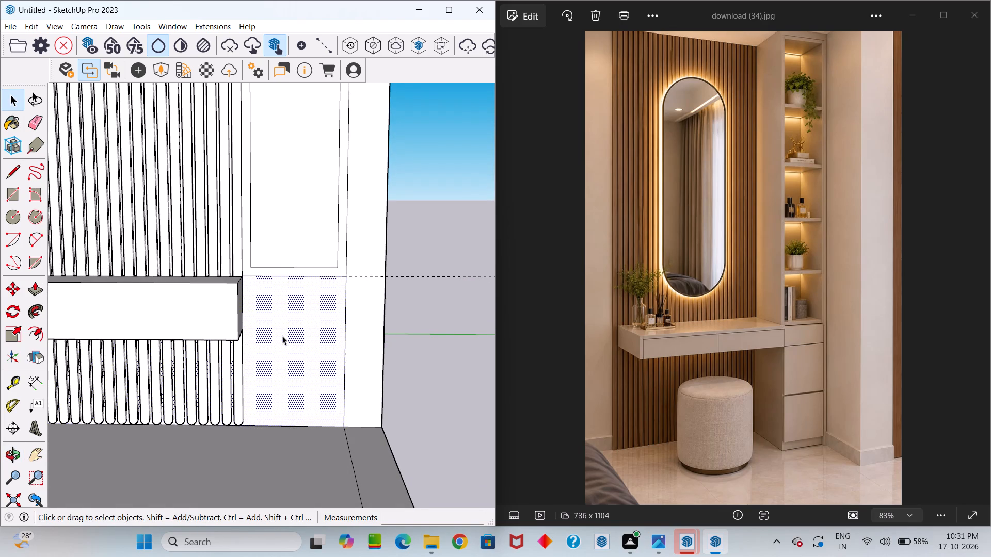
key(f)
click(282, 336)
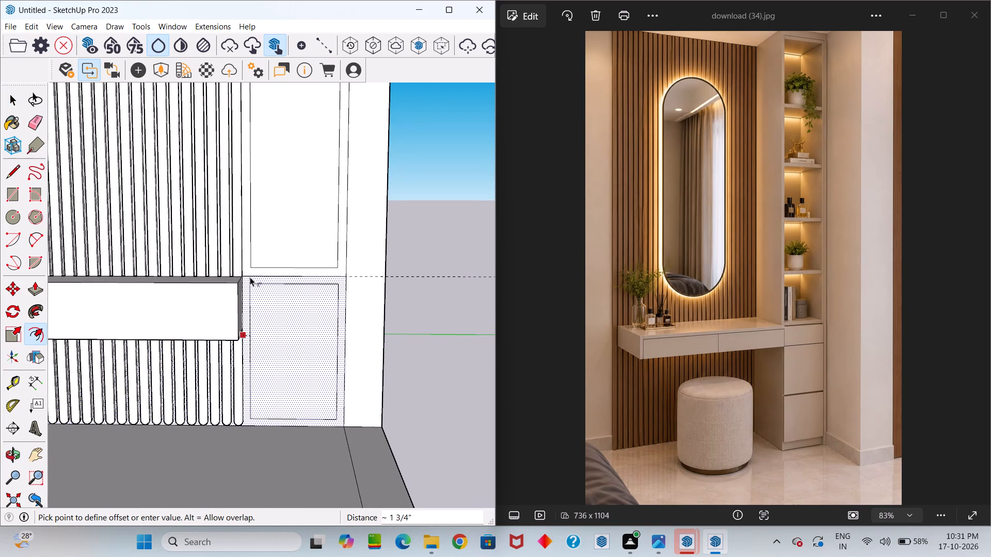
key(2)
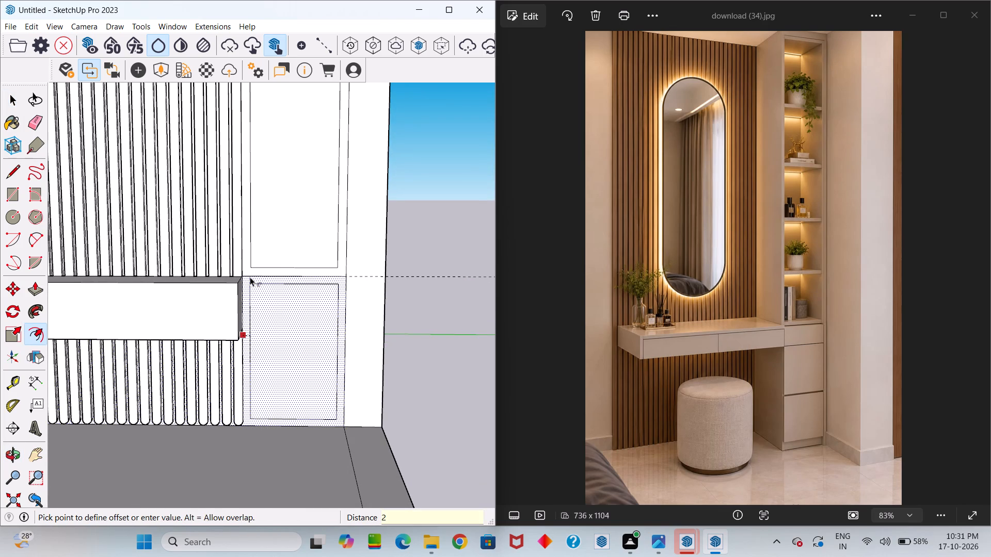
key(Return)
key(space)
Examine the upper and lower framed bays beside the fluting, up close and within the whole unit.
scroll(280, 274, down, 11)
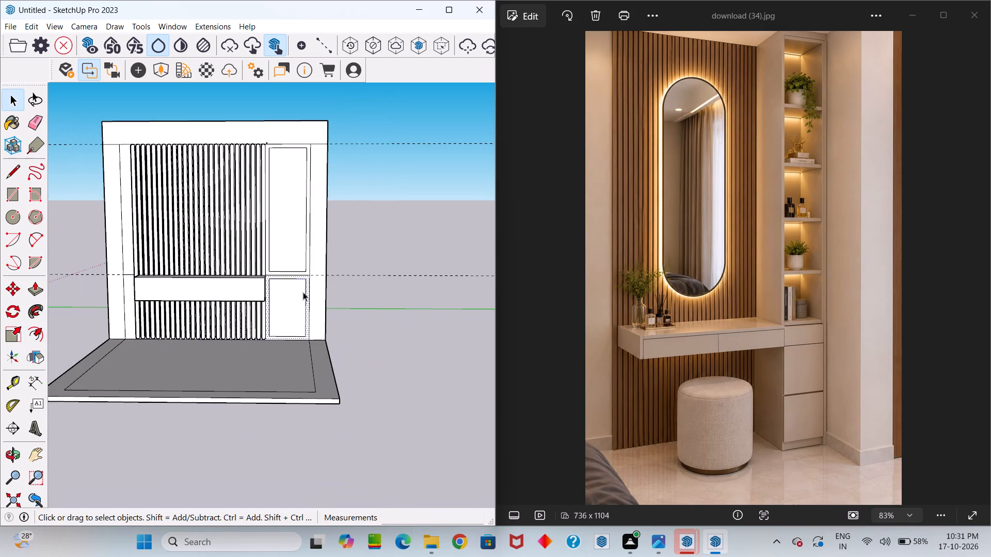
scroll(290, 280, up, 2)
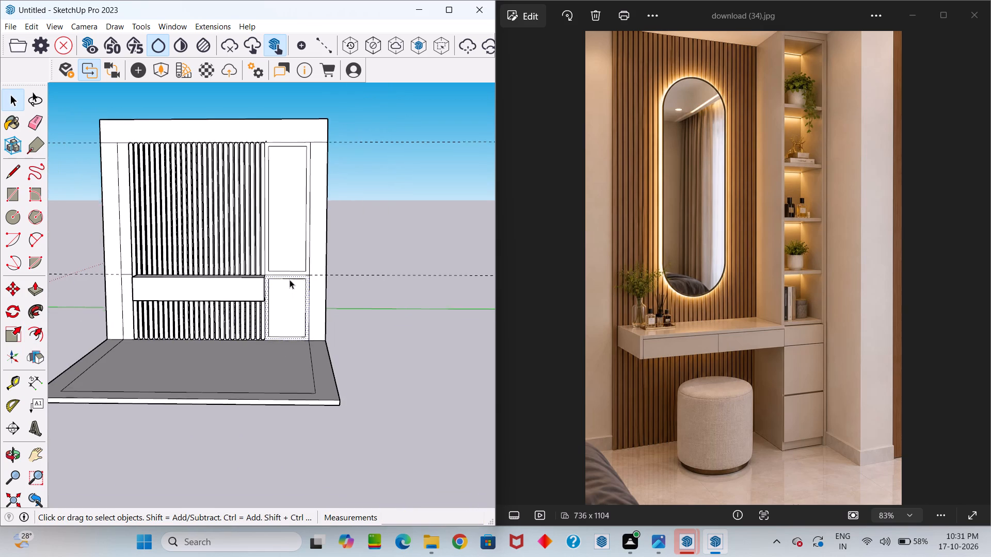
scroll(290, 280, up, 11)
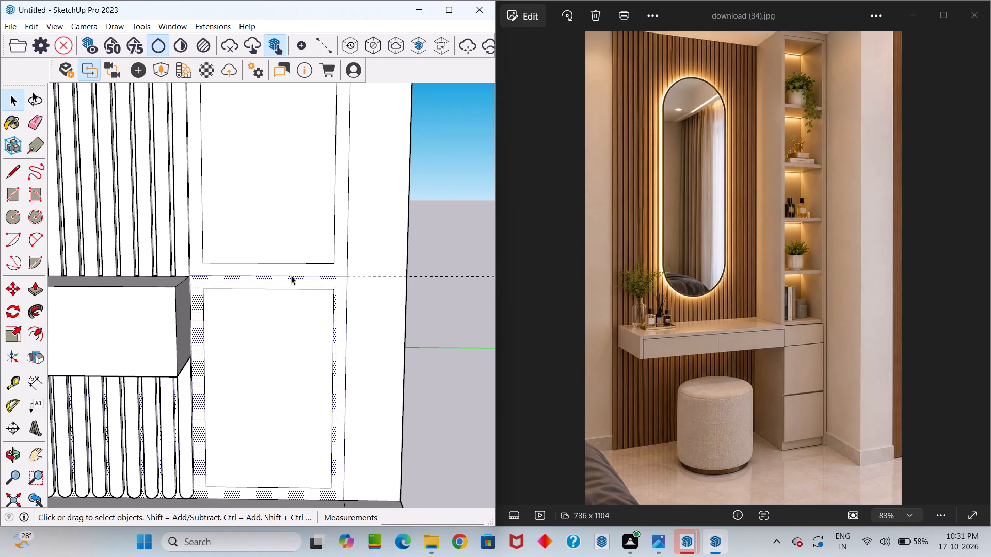
scroll(291, 275, down, 19)
scroll(315, 248, up, 10)
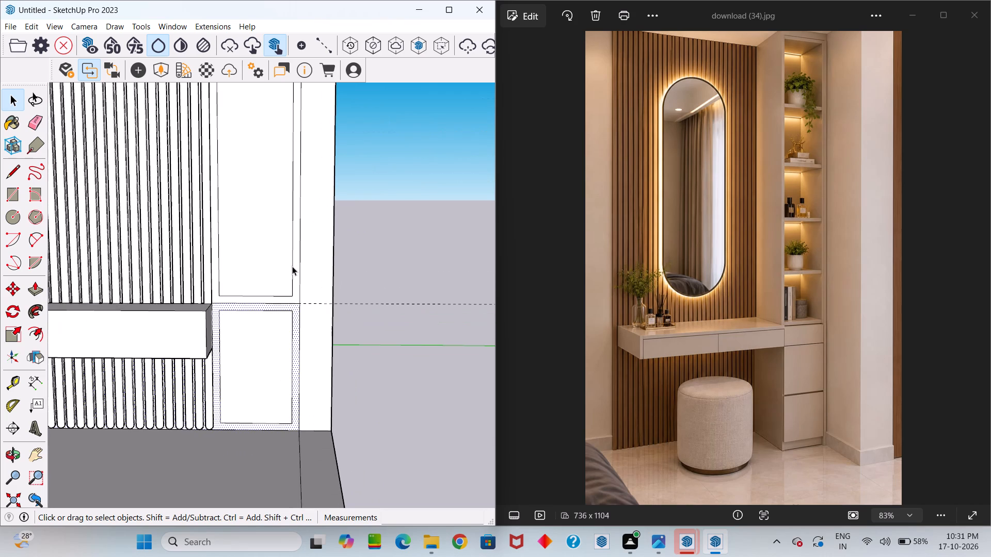
middle_drag(293, 265, 269, 279)
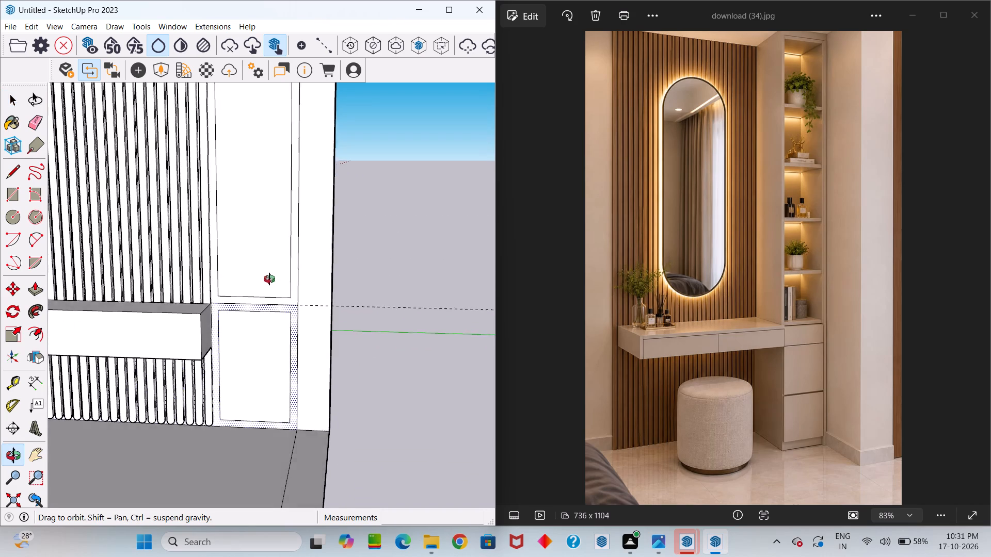
middle_drag(269, 279, 308, 280)
scroll(308, 281, down, 12)
middle_drag(300, 293, 294, 334)
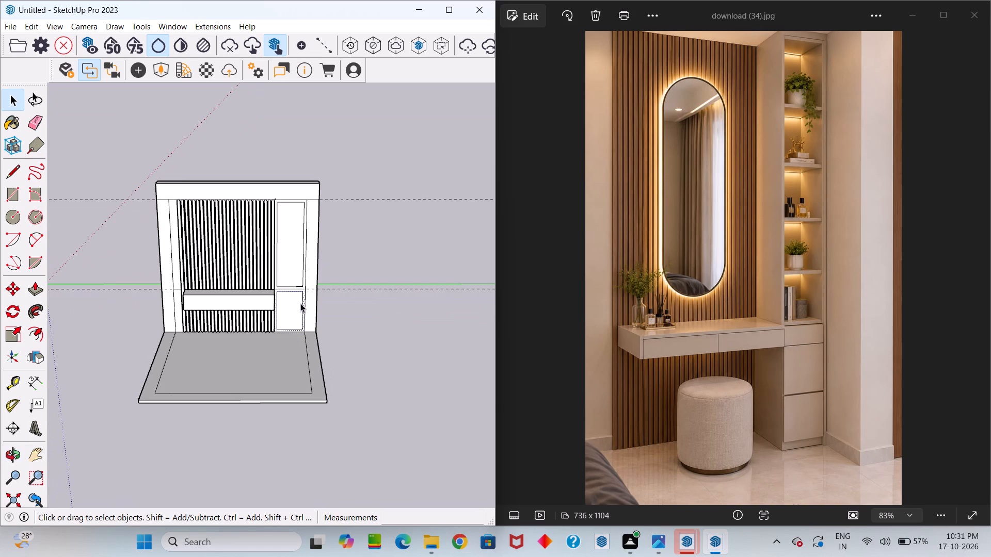
scroll(323, 256, up, 10)
click(279, 268)
scroll(279, 268, down, 4)
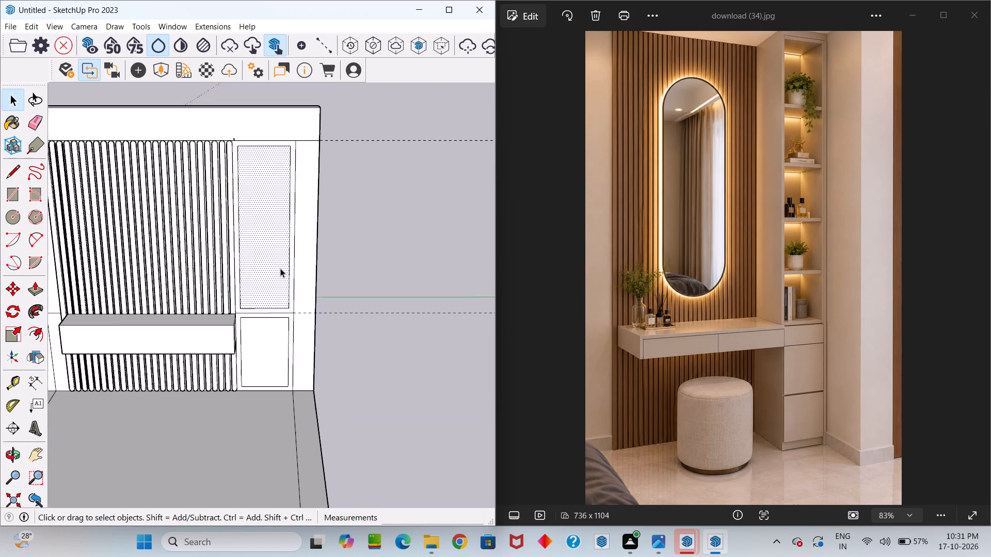
scroll(280, 268, down, 8)
middle_drag(284, 268, 323, 253)
drag(284, 268, 332, 291)
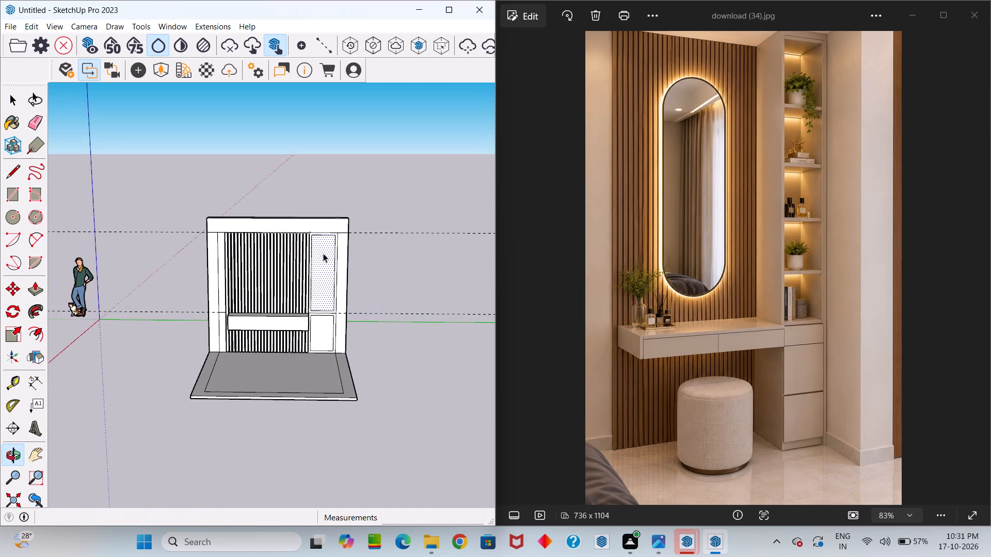
scroll(310, 246, up, 4)
middle_drag(356, 274, 307, 281)
scroll(353, 281, up, 10)
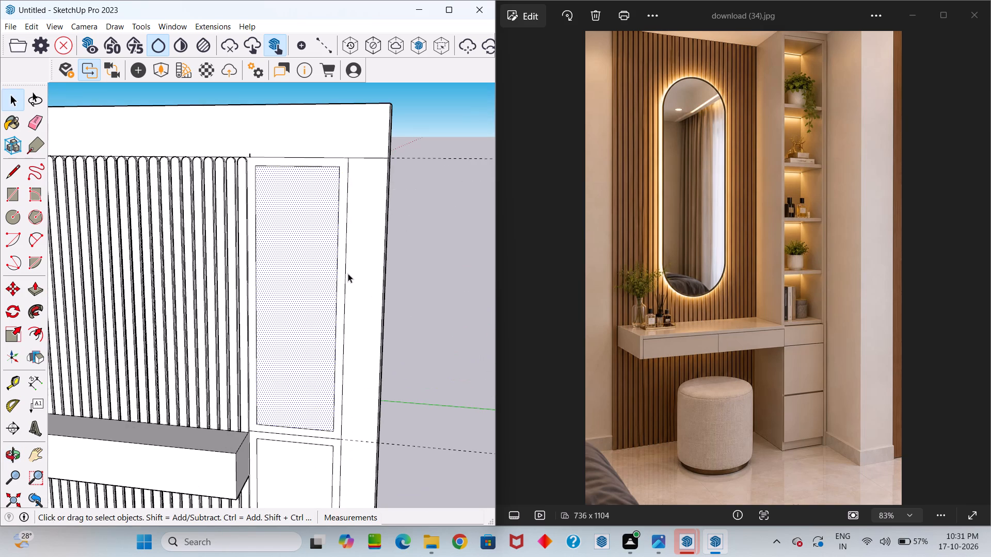
Extrude the upper bay's border frame outward from the wall by 12 inches with Push/Pull.
click(340, 264)
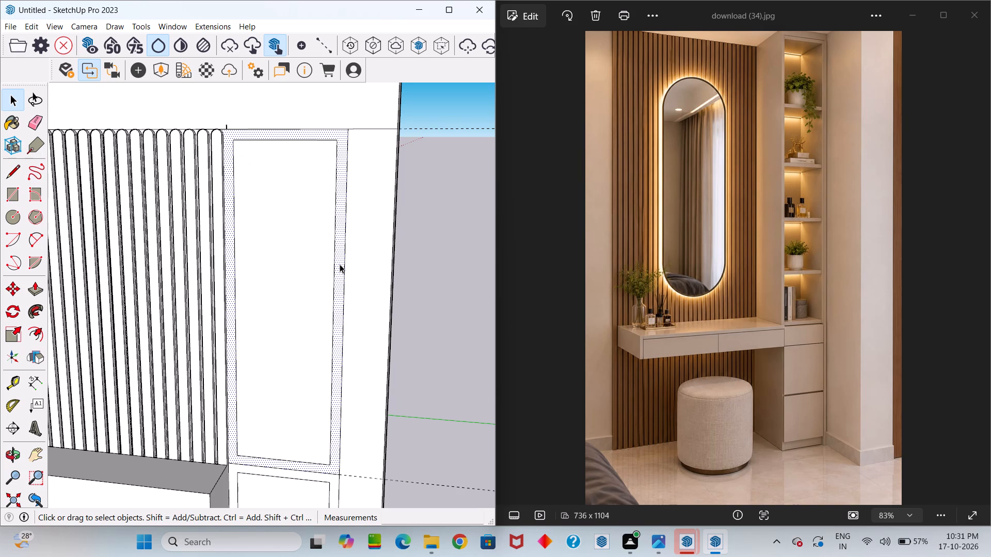
key(p)
click(340, 264)
scroll(316, 288, down, 4)
middle_drag(332, 285, 349, 265)
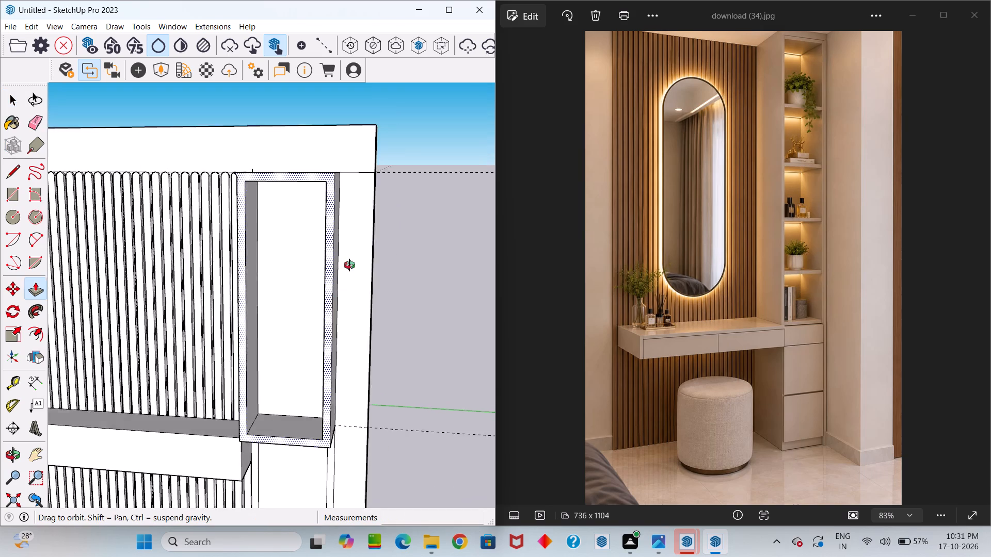
middle_drag(349, 265, 378, 193)
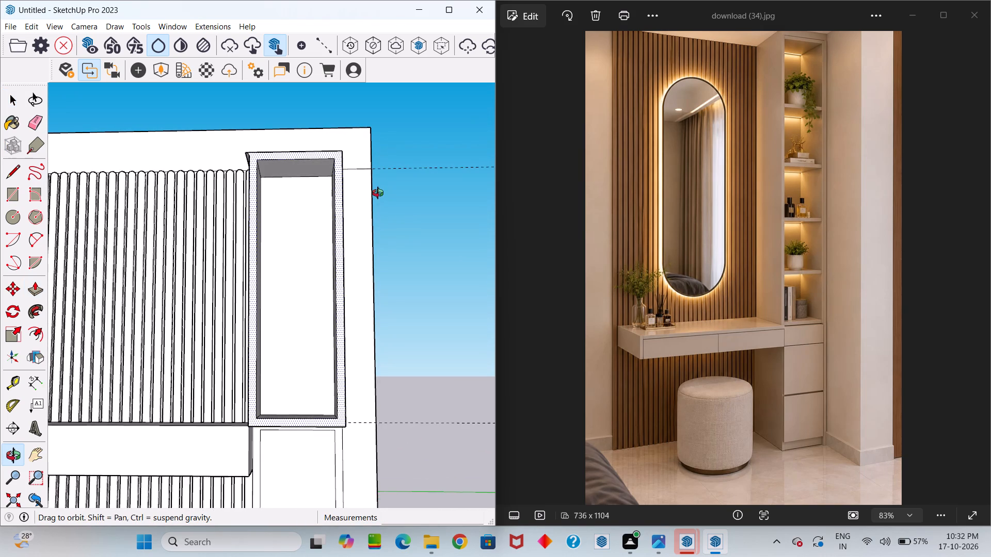
middle_drag(378, 193, 370, 205)
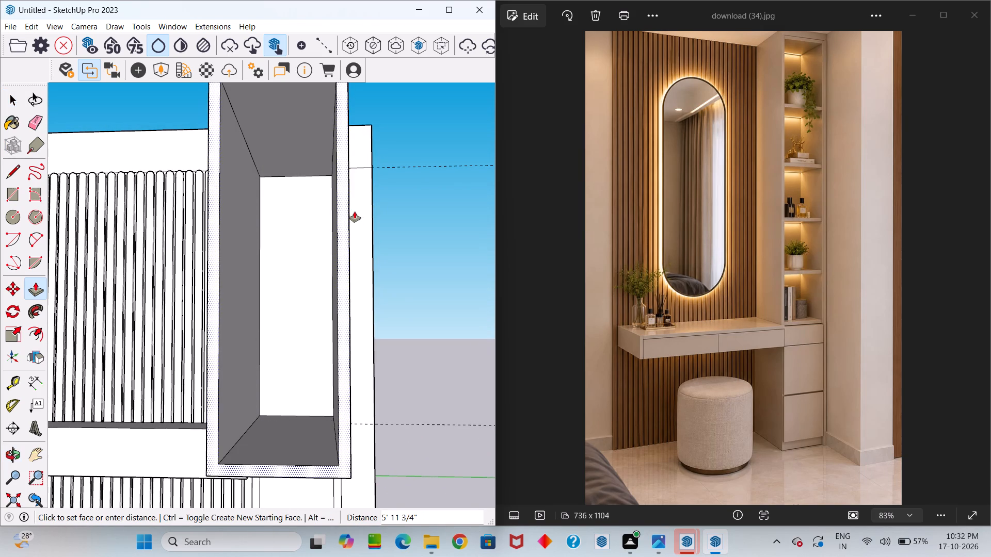
scroll(355, 209, down, 4)
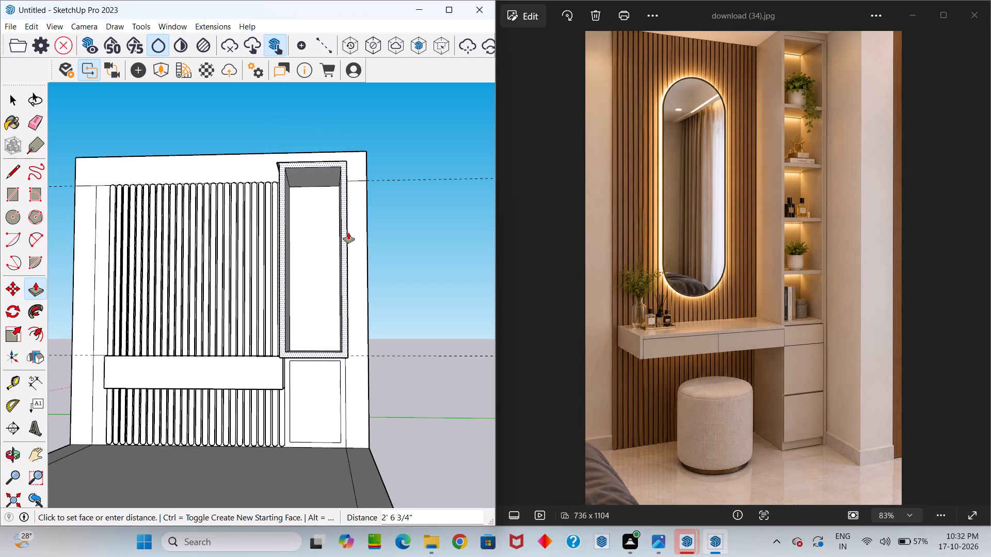
text(12)
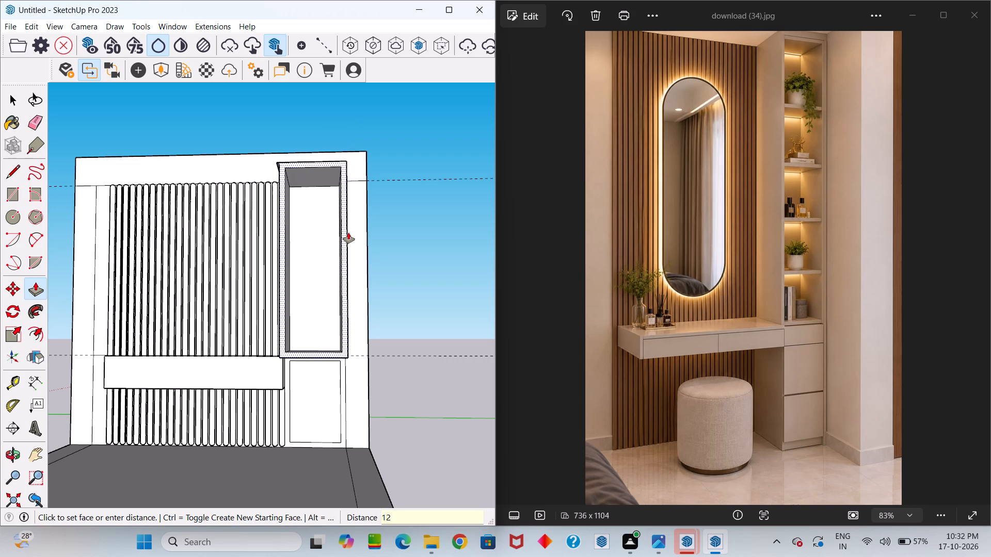
key(Return)
Examine the extruded upper bay frame, the lower bay and the counter block from several angles against the reference photo.
middle_drag(362, 263, 429, 517)
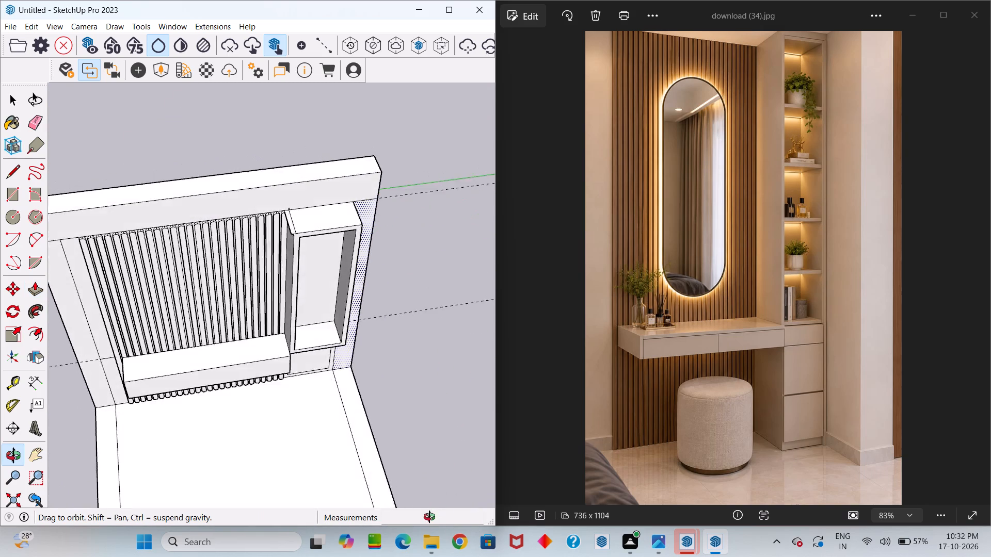
middle_drag(429, 517, 446, 502)
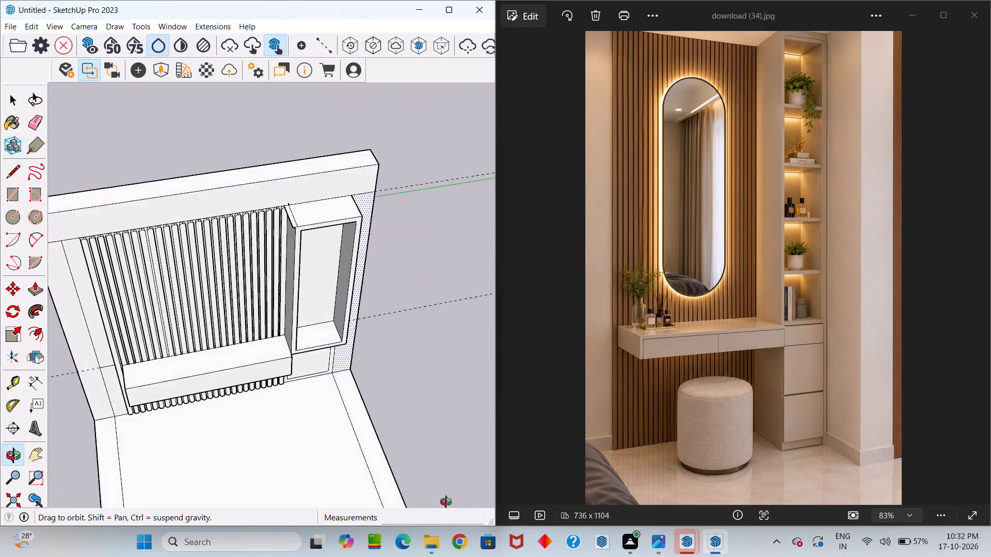
middle_drag(446, 502, 343, 331)
scroll(335, 435, up, 4)
middle_drag(370, 358, 374, 294)
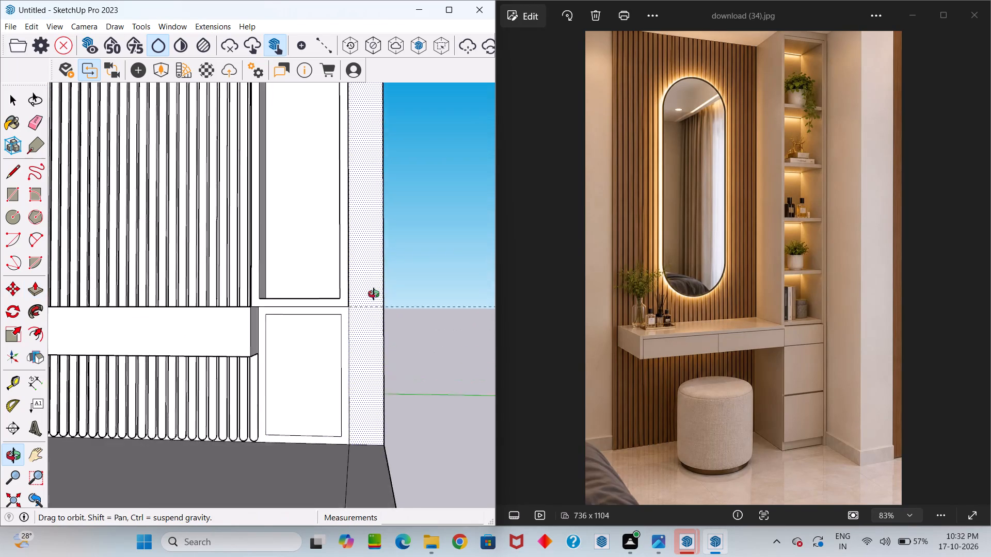
middle_drag(374, 294, 375, 286)
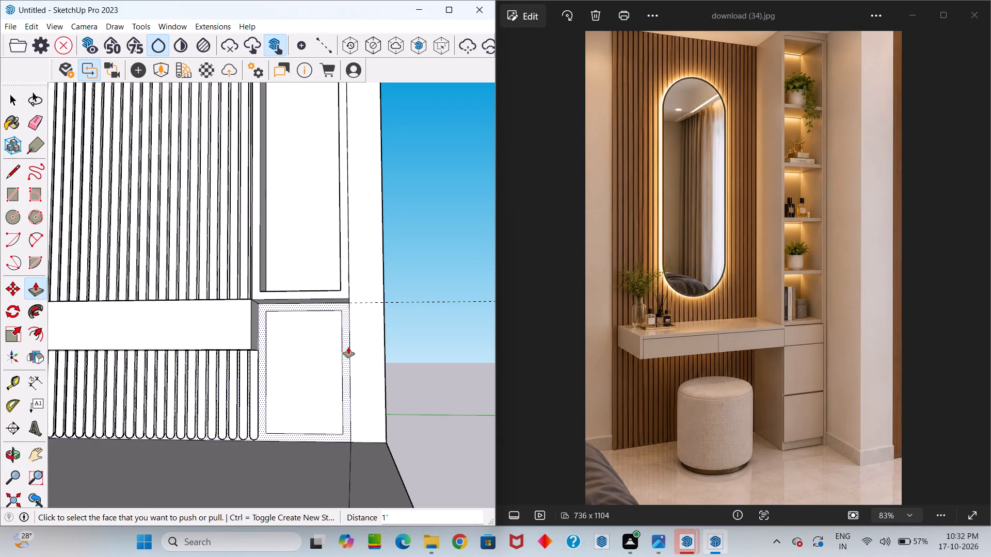
key(space)
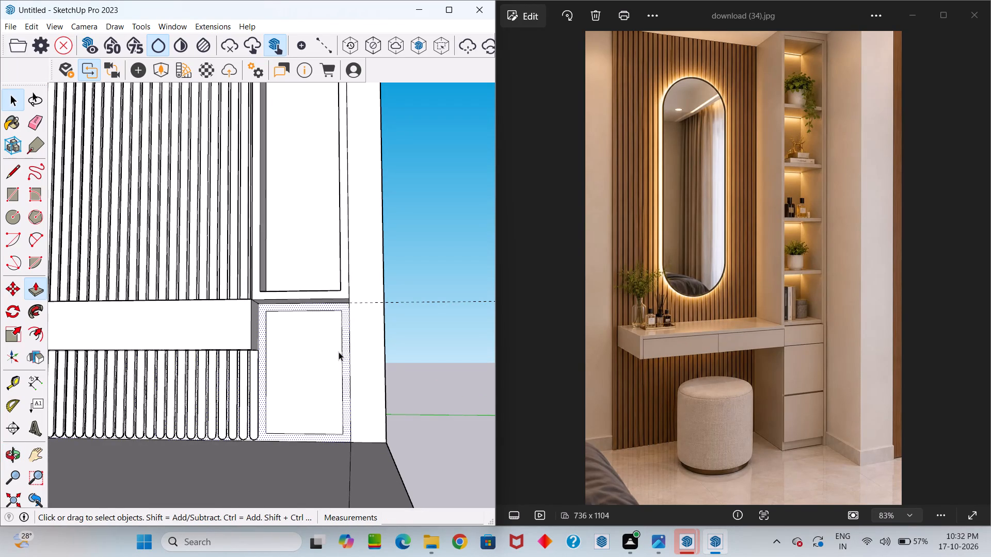
middle_drag(341, 369, 363, 453)
scroll(340, 376, down, 8)
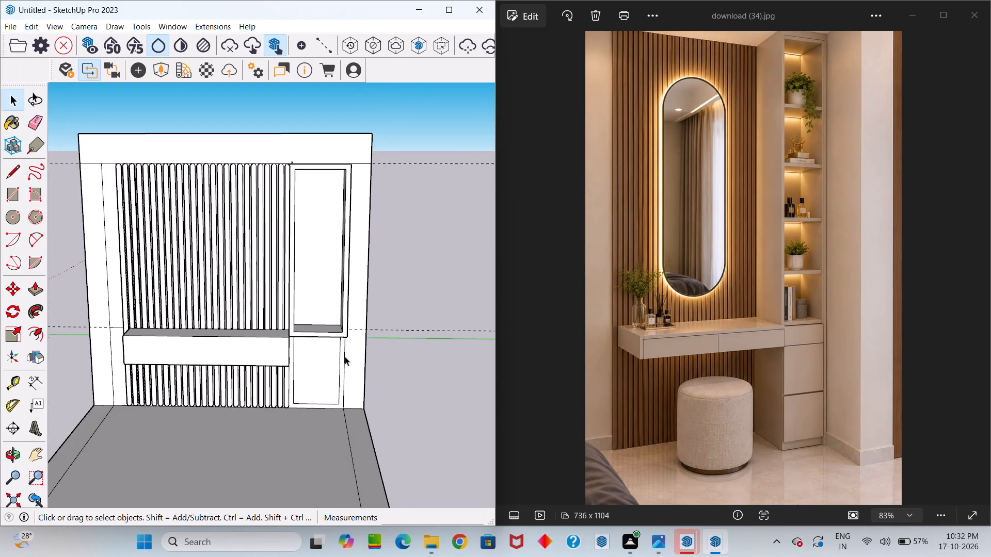
scroll(345, 356, down, 4)
middle_drag(343, 362, 346, 310)
scroll(261, 359, up, 3)
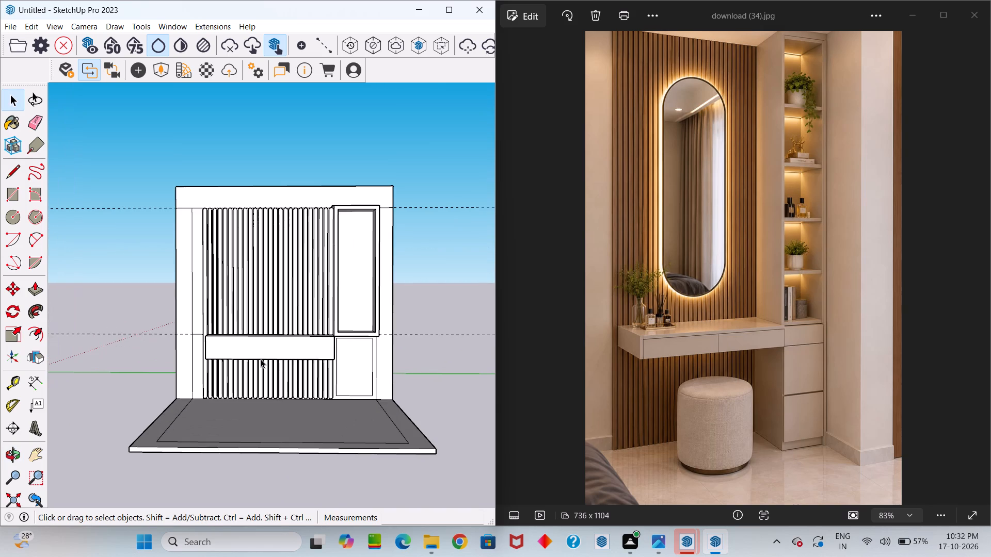
middle_drag(258, 358, 258, 328)
drag(258, 358, 259, 321)
scroll(340, 305, up, 3)
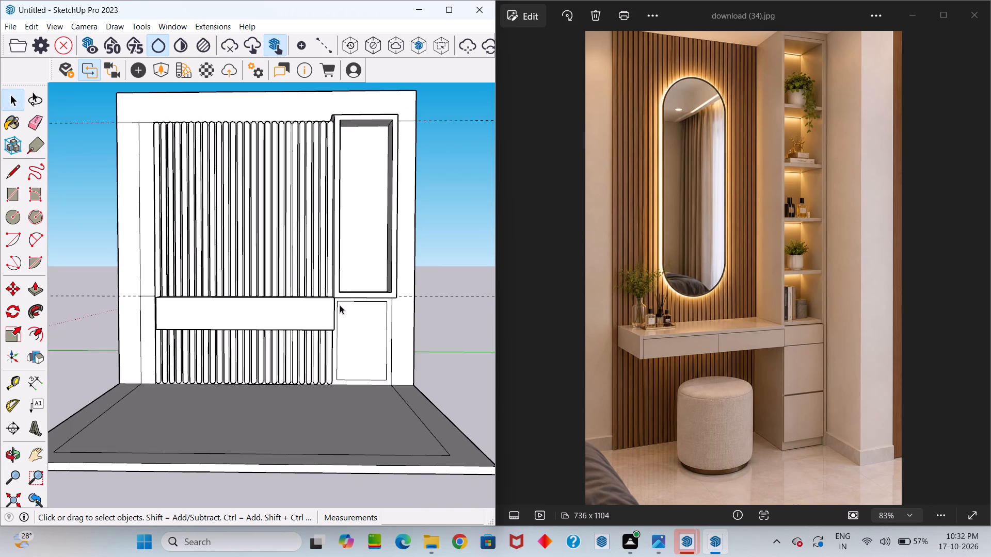
scroll(340, 305, down, 3)
middle_drag(345, 311, 349, 318)
middle_drag(349, 318, 345, 349)
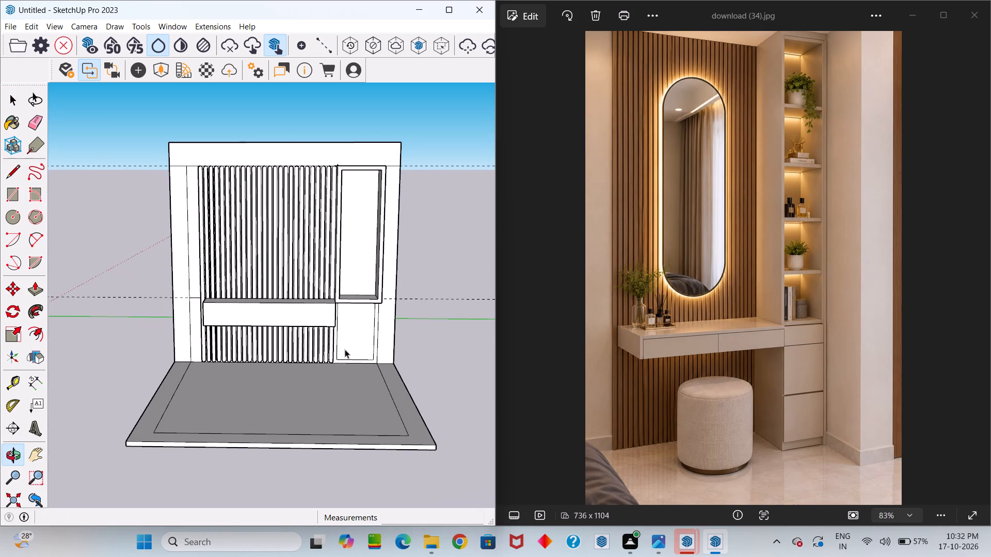
drag(345, 342, 317, 296)
middle_drag(345, 342, 324, 326)
drag(325, 326, 326, 326)
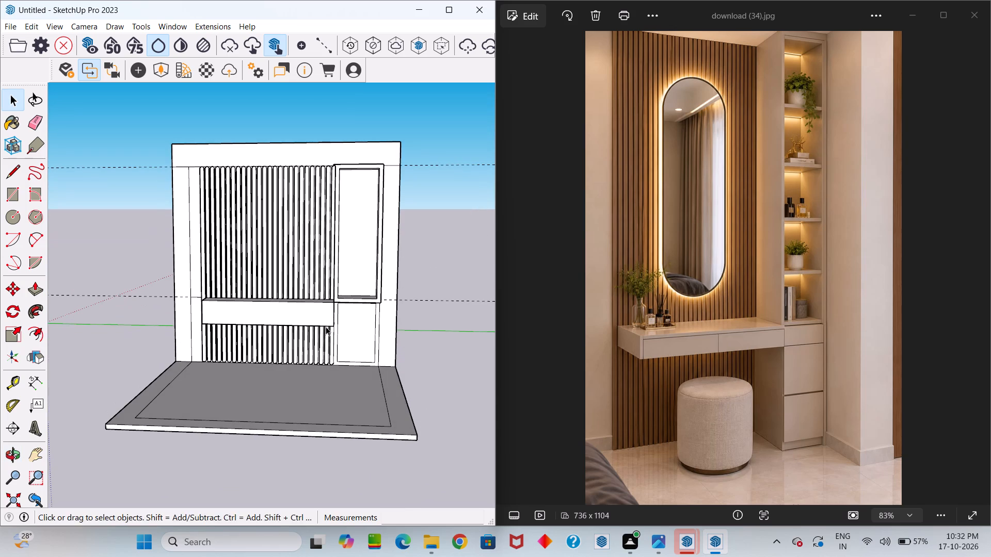
drag(326, 326, 322, 315)
middle_click(322, 315)
middle_drag(322, 315, 279, 288)
drag(322, 315, 266, 266)
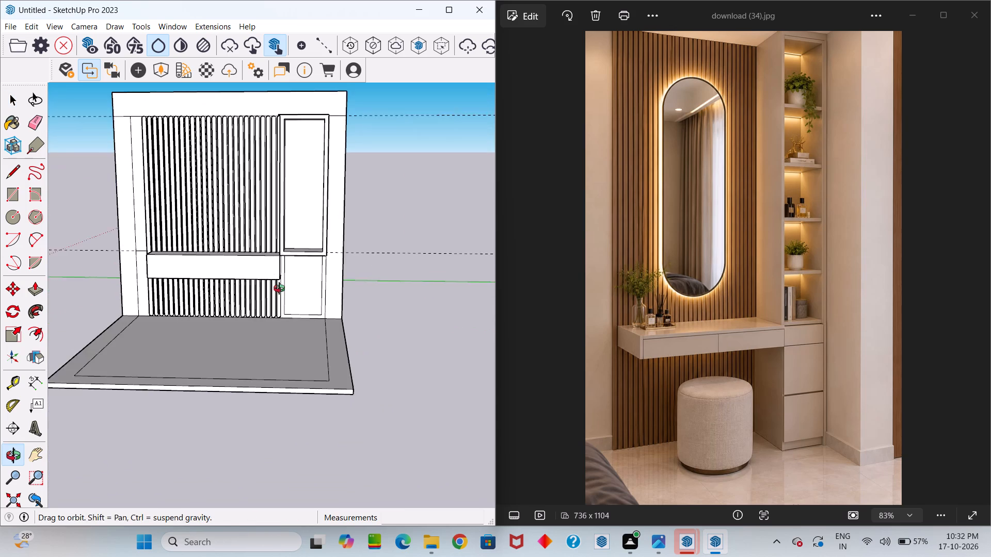
middle_drag(279, 288, 287, 303)
scroll(280, 289, up, 4)
middle_drag(317, 266, 294, 209)
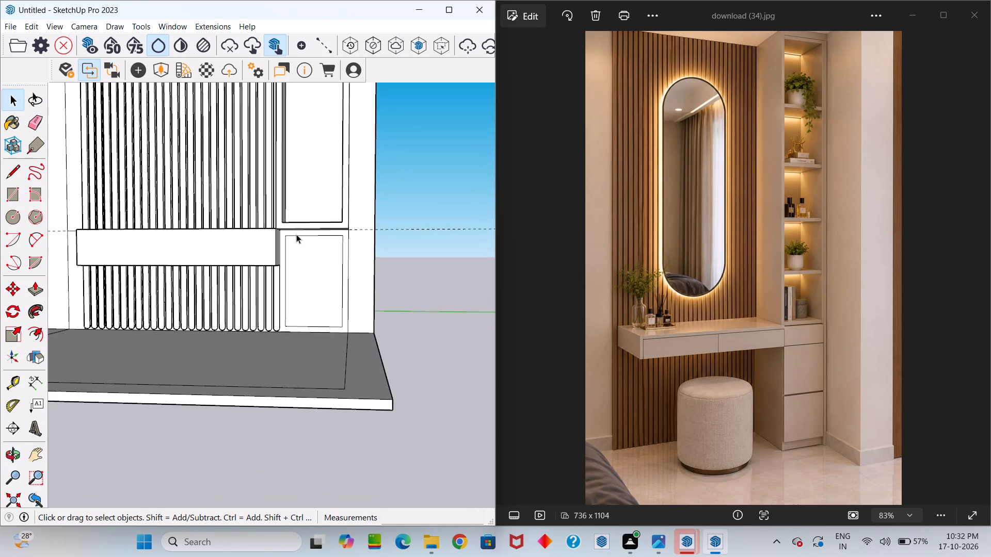
Erase the top line of the lower bay's inner border rectangle, beneath the extruded upper frame.
scroll(301, 247, up, 4)
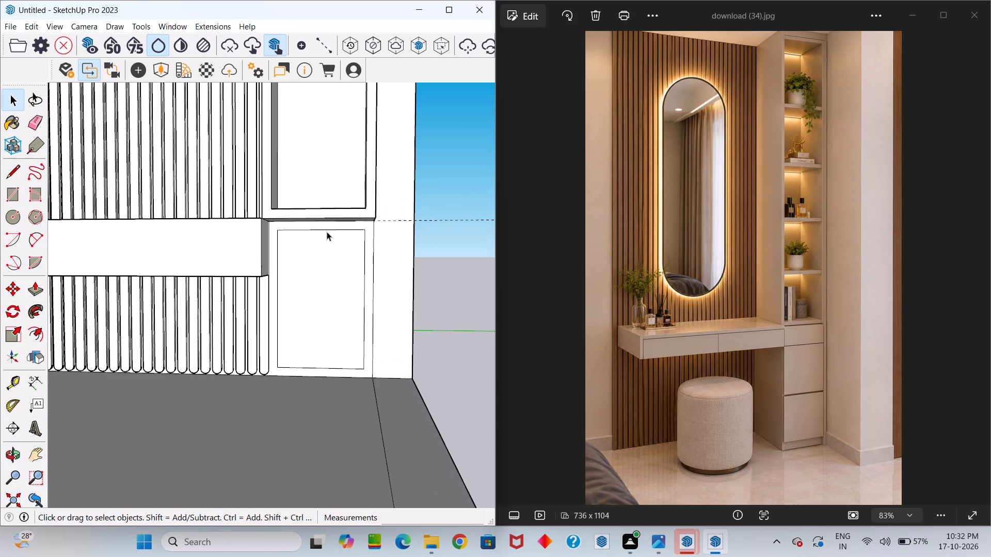
scroll(325, 231, up, 5)
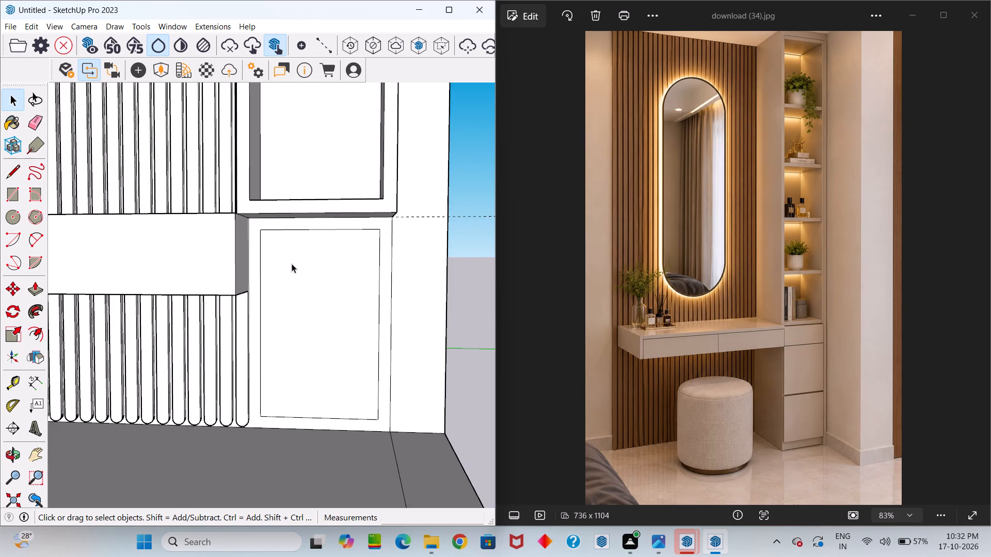
key(e)
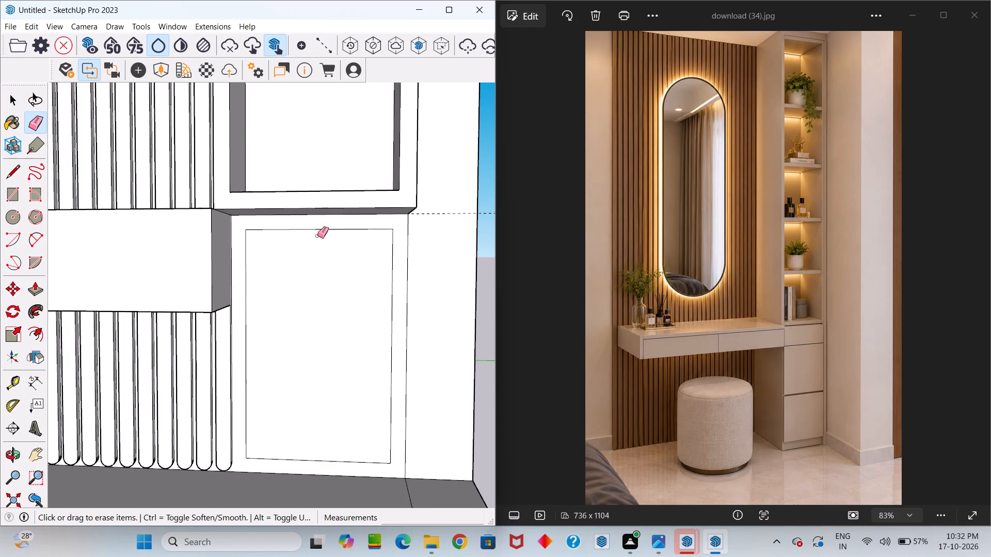
click(322, 231)
scroll(282, 252, down, 3)
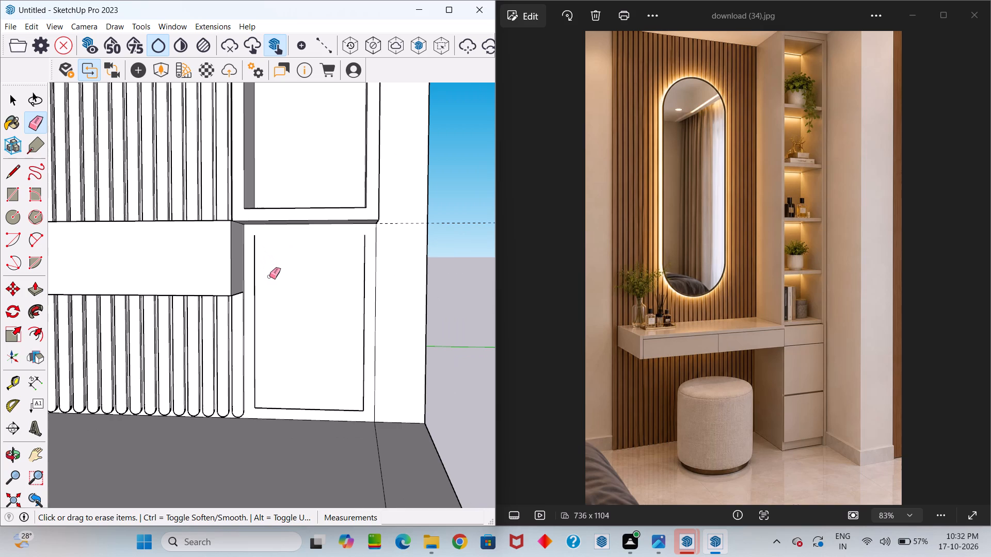
Place a horizontal guide across the lower bay about 1 foot below its top edge, level with the counter block's underside.
key(t)
scroll(295, 232, up, 9)
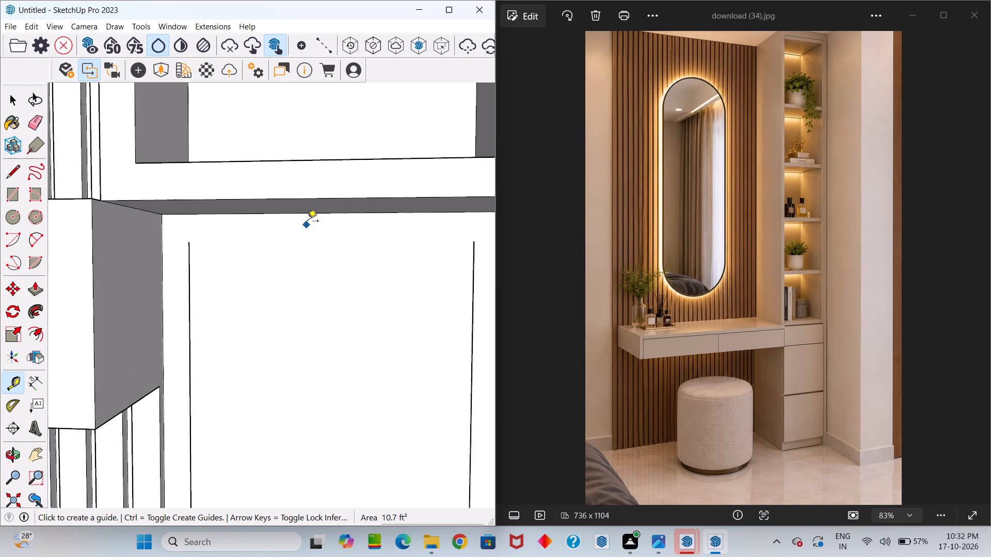
click(309, 215)
scroll(306, 308, down, 5)
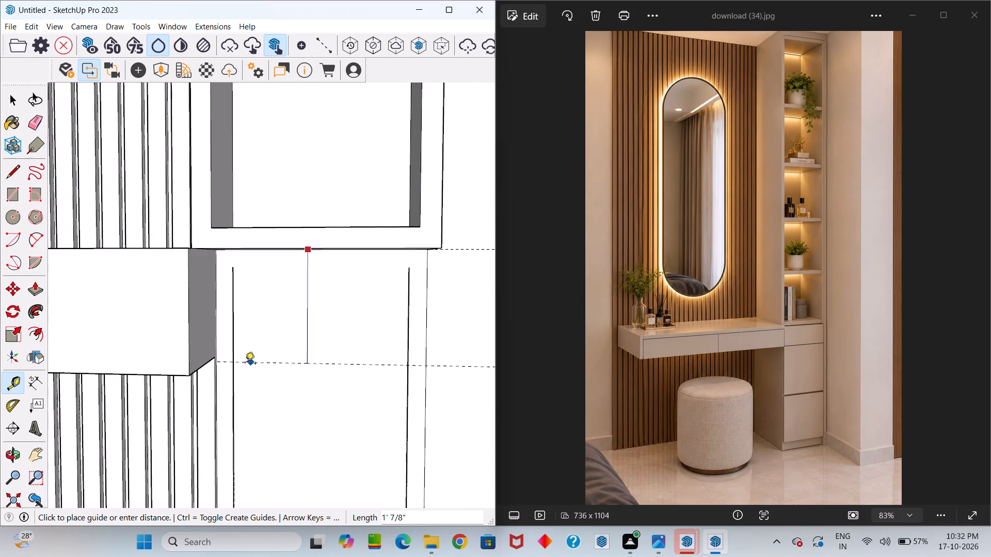
click(212, 361)
scroll(260, 342, down, 8)
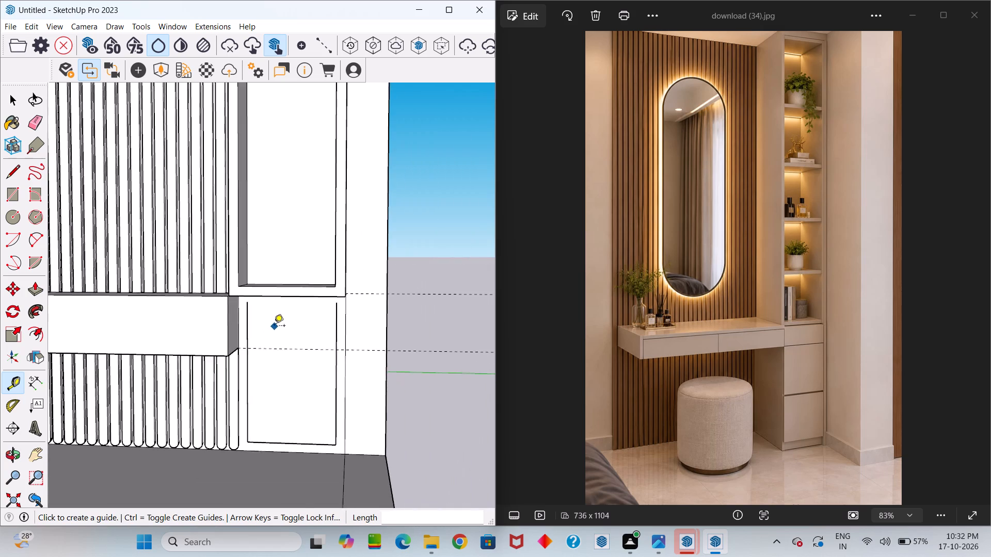
scroll(274, 326, down, 3)
middle_drag(316, 302, 332, 271)
key(space)
Measure the height of the counter block's front face from its top edge to its bottom edge.
scroll(303, 314, down, 6)
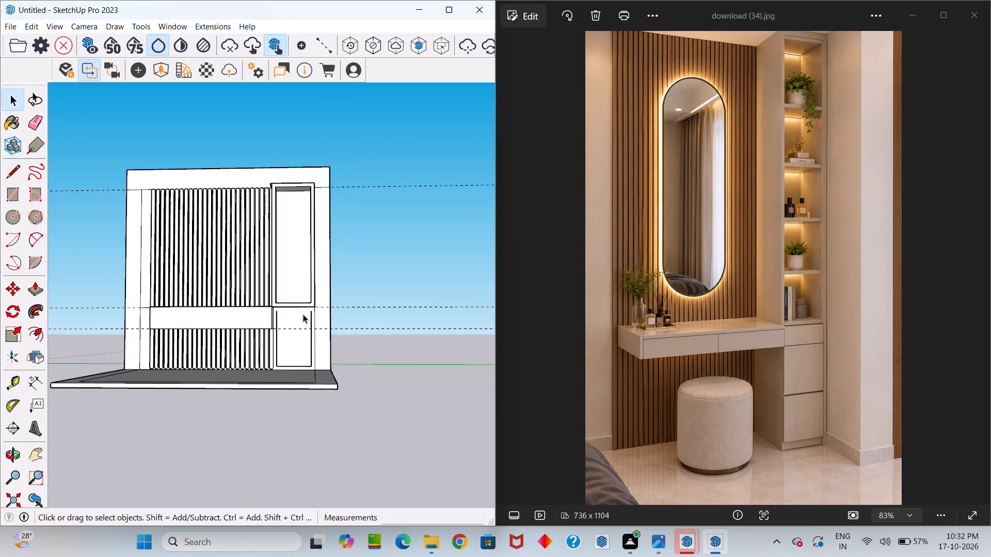
middle_drag(260, 307, 287, 401)
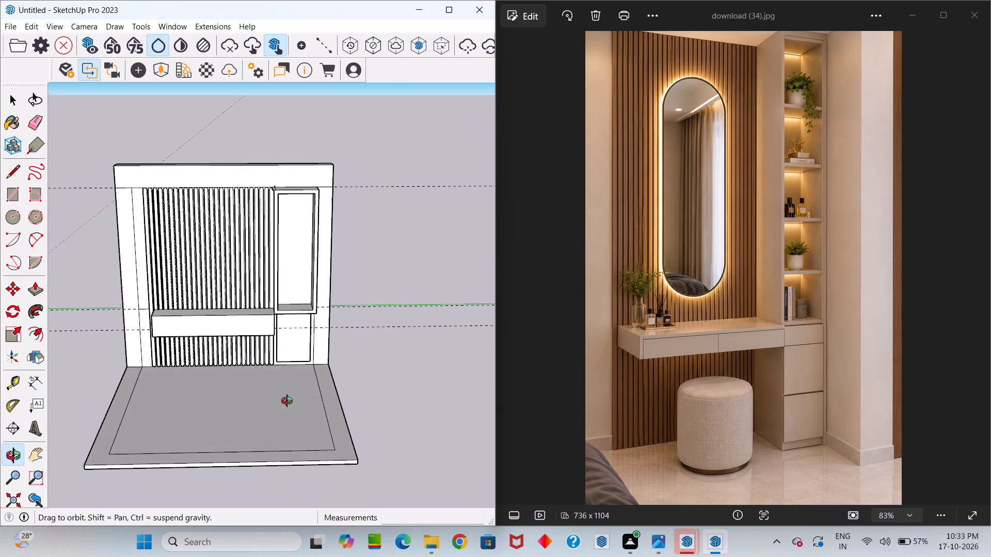
middle_drag(287, 401, 281, 301)
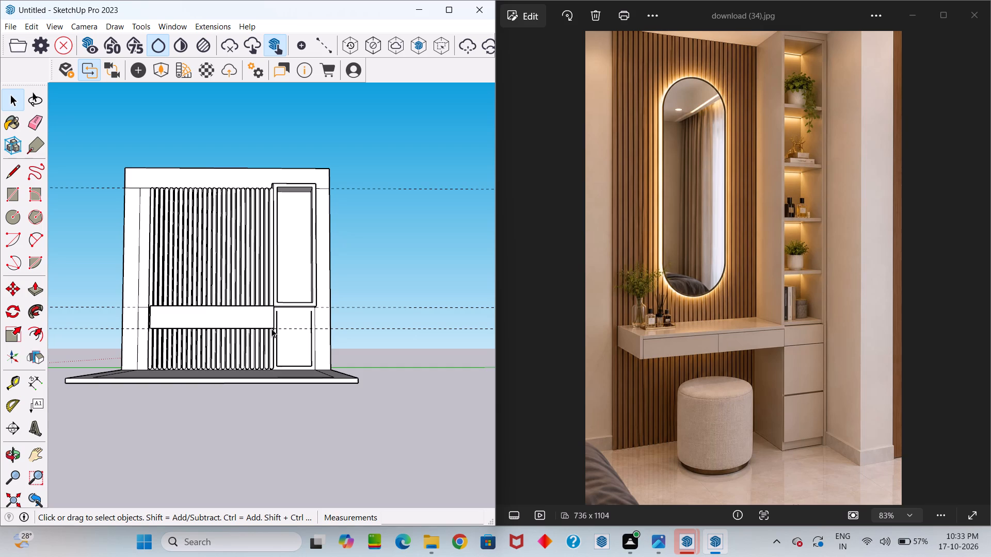
middle_click(273, 294)
middle_click(259, 254)
middle_drag(227, 277, 224, 270)
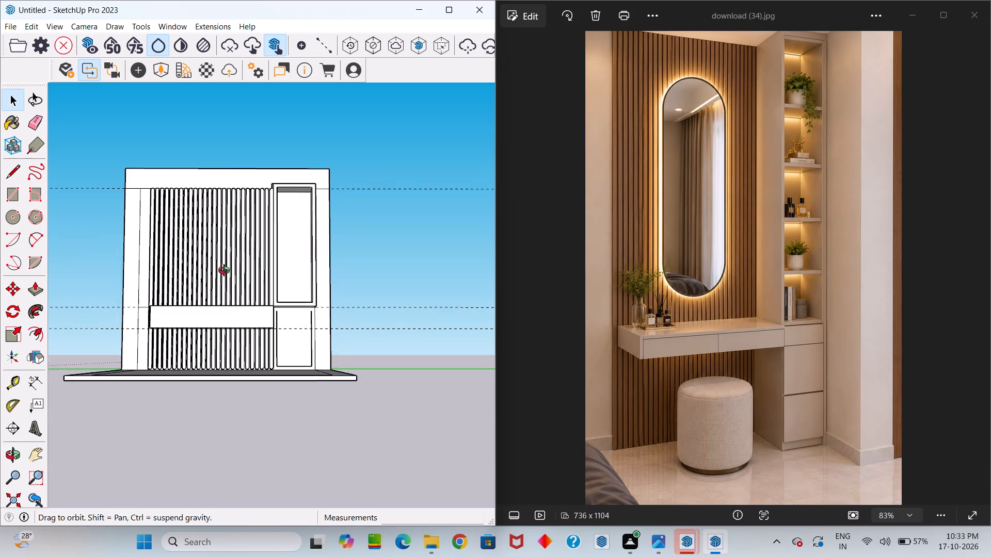
middle_drag(224, 270, 216, 306)
scroll(203, 341, up, 11)
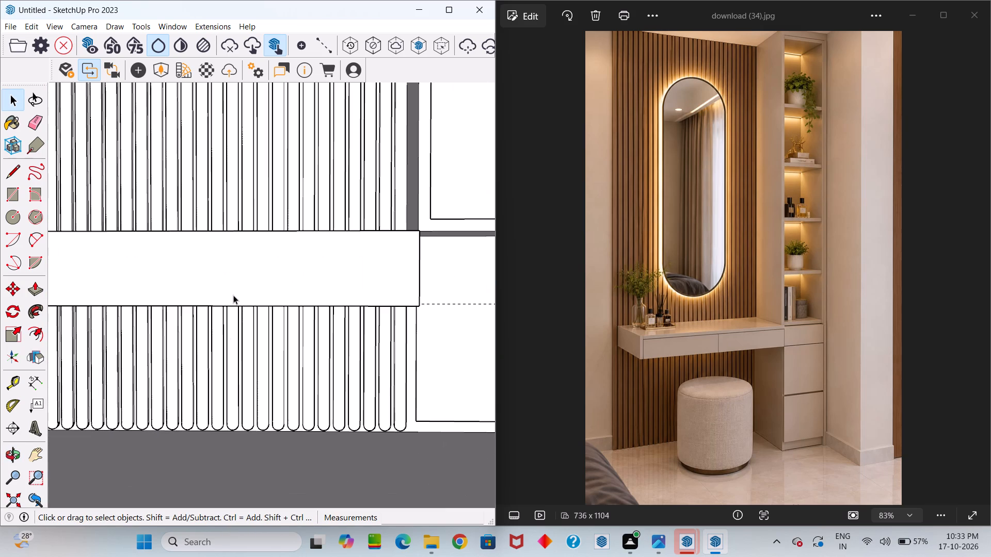
key(t)
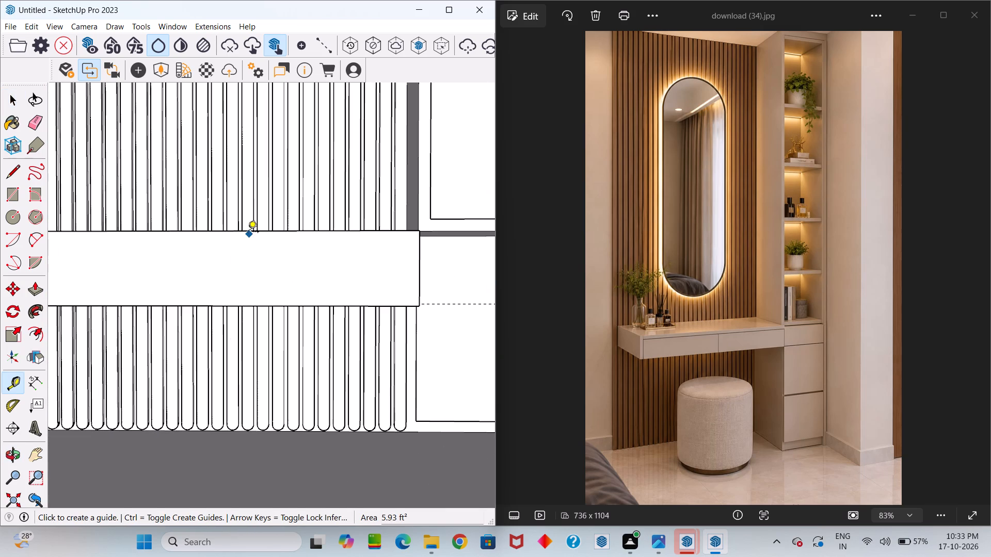
click(248, 233)
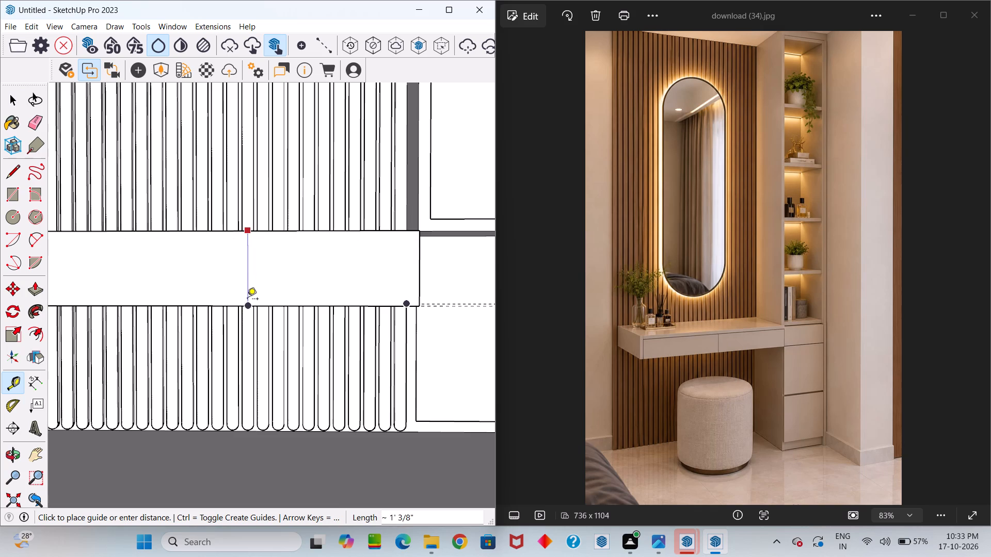
key(space)
Push the counter block's underside upward by 3/8 inch with Push/Pull.
middle_drag(262, 303, 211, 259)
scroll(238, 305, up, 5)
middle_drag(278, 285, 280, 279)
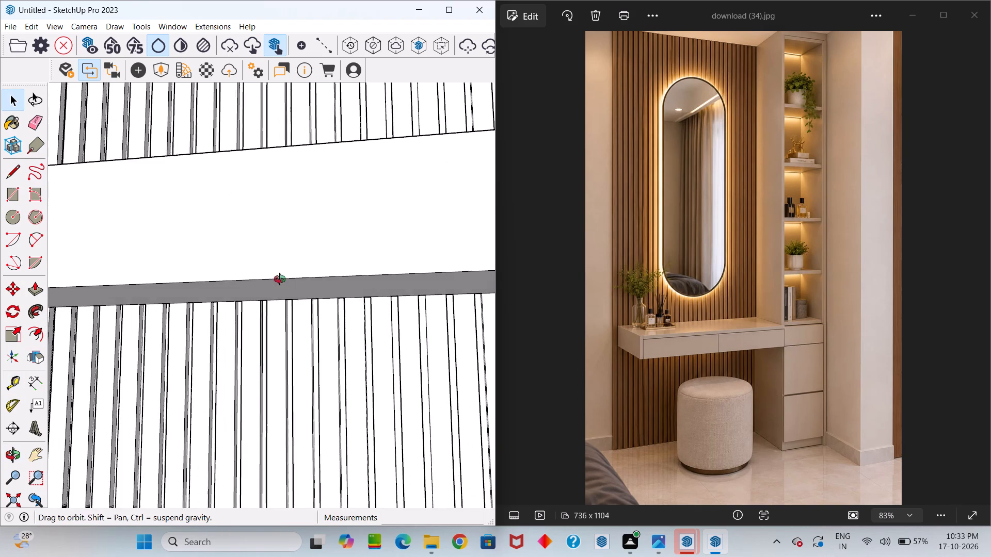
middle_drag(280, 279, 279, 272)
scroll(283, 289, up, 4)
click(291, 285)
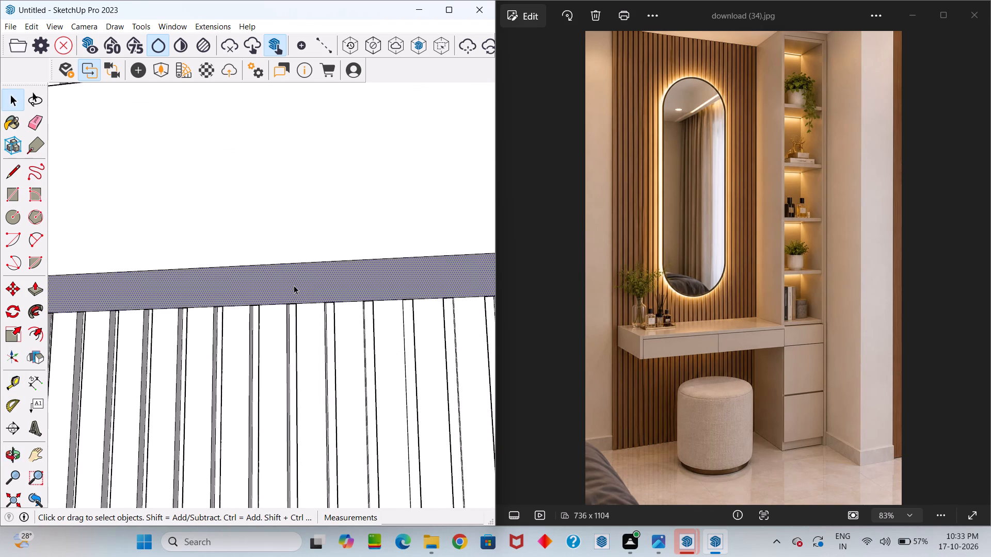
key(p)
click(294, 285)
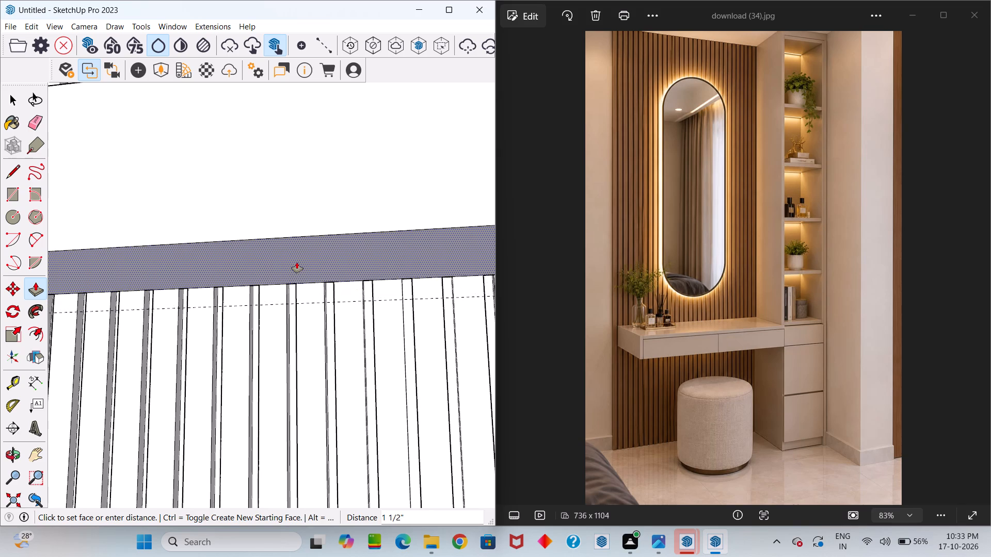
key(3)
key(slash)
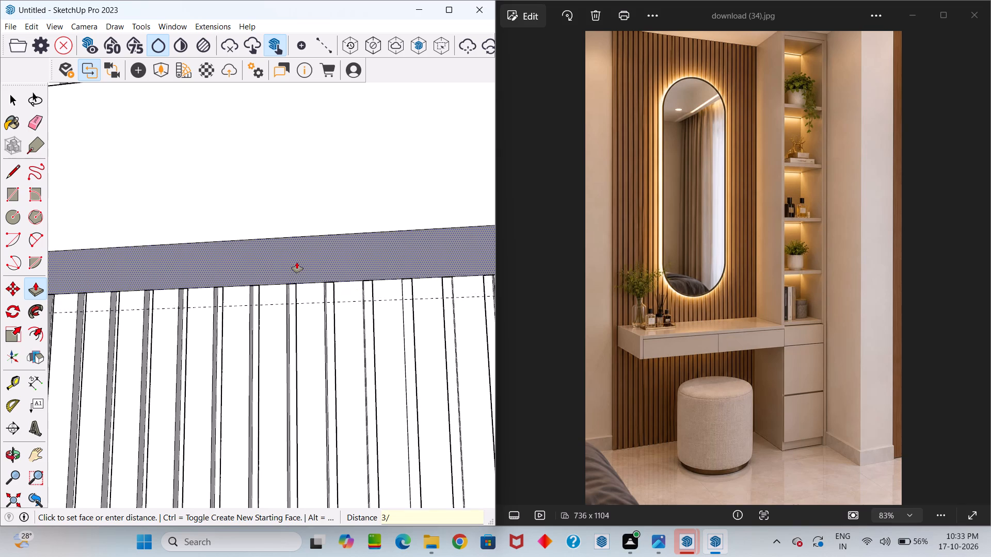
key(8)
key(Return)
scroll(84, 347, down, 13)
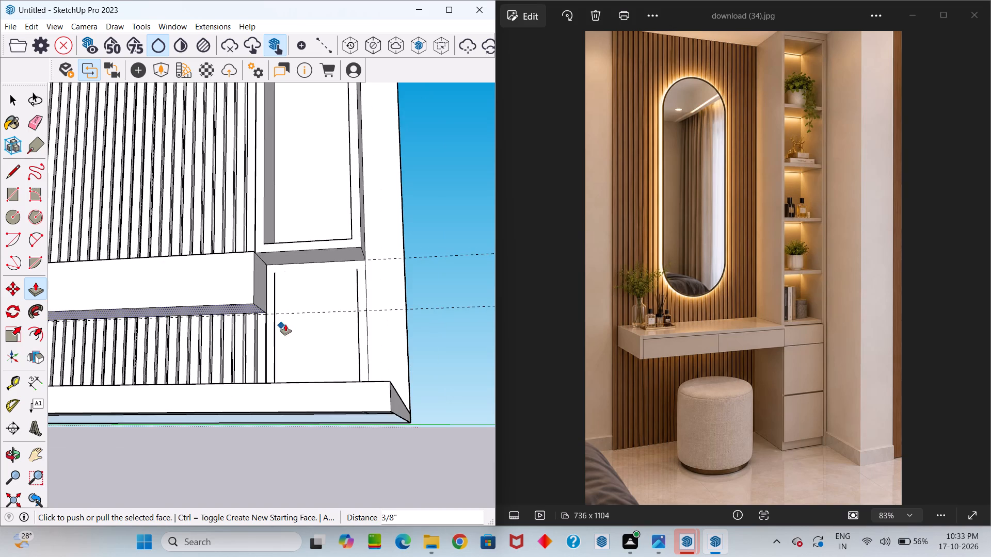
middle_drag(308, 320, 335, 359)
key(space)
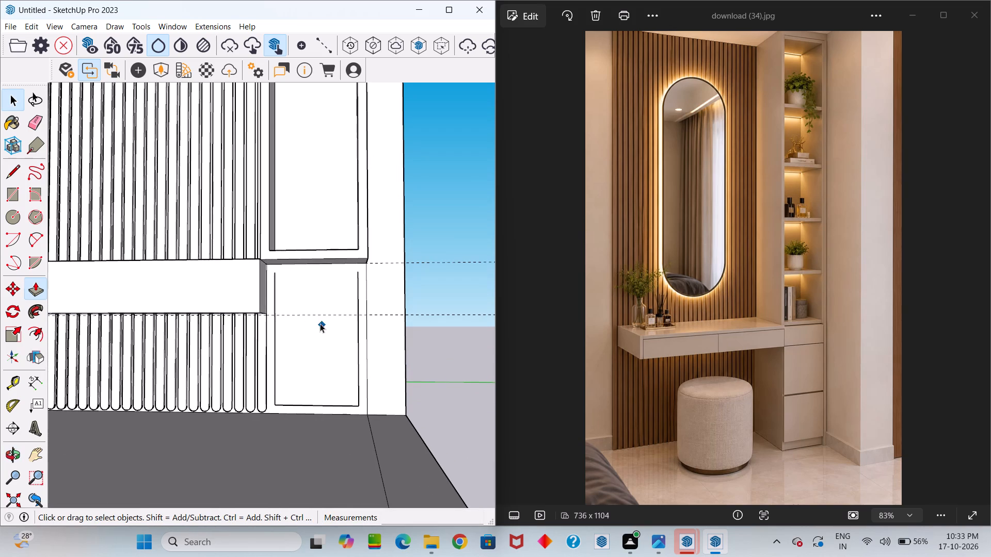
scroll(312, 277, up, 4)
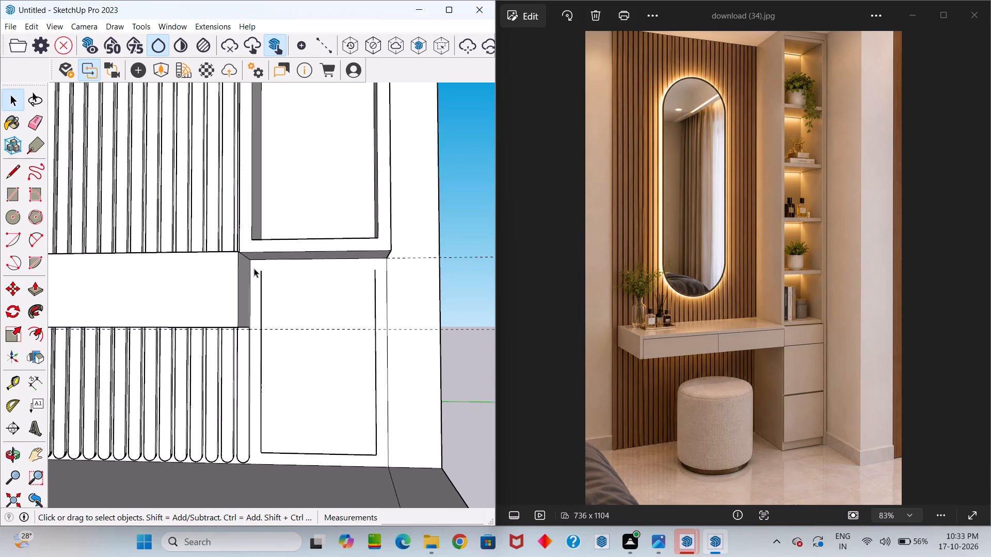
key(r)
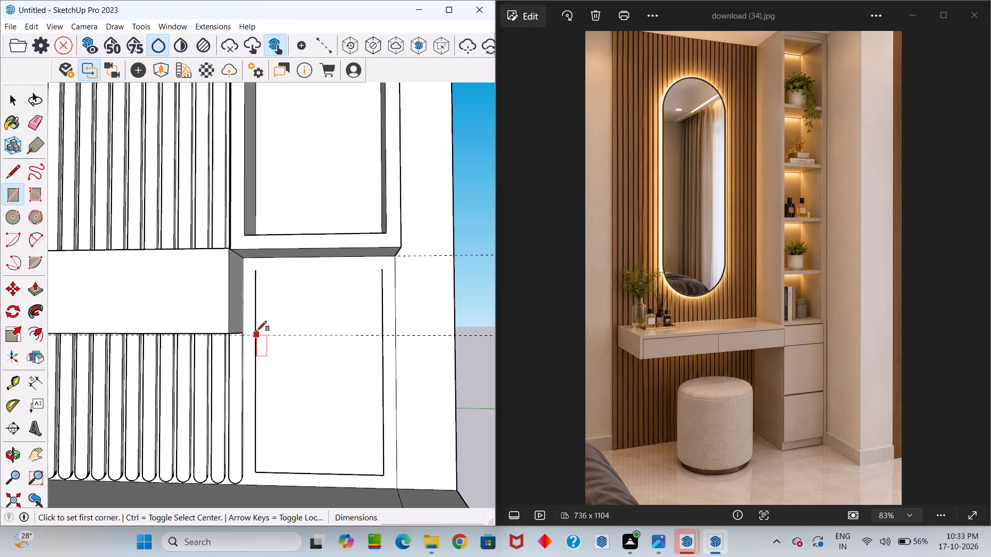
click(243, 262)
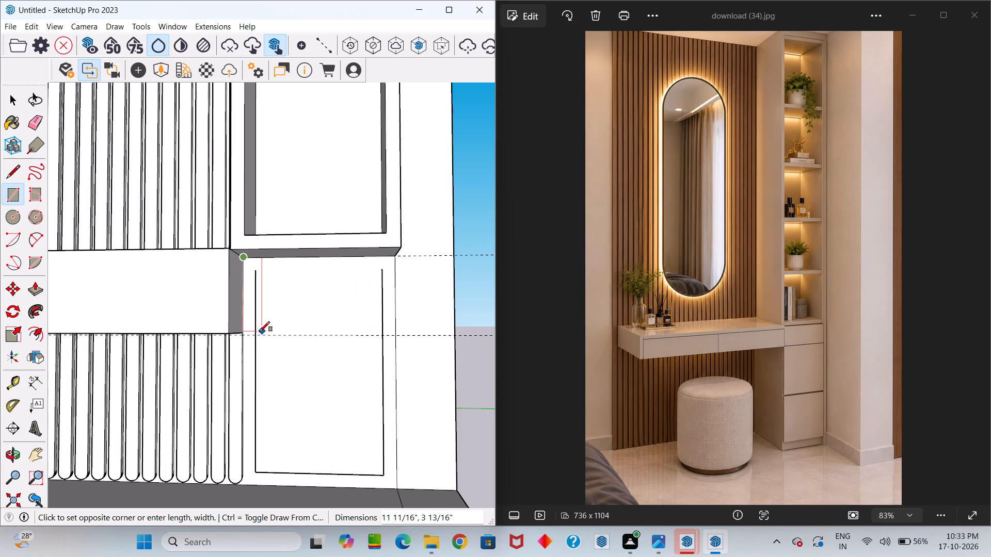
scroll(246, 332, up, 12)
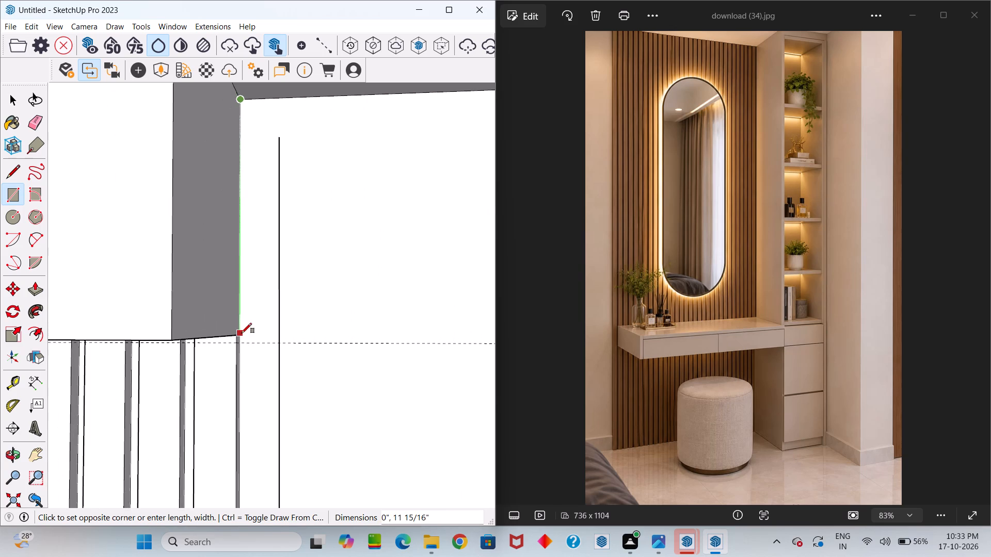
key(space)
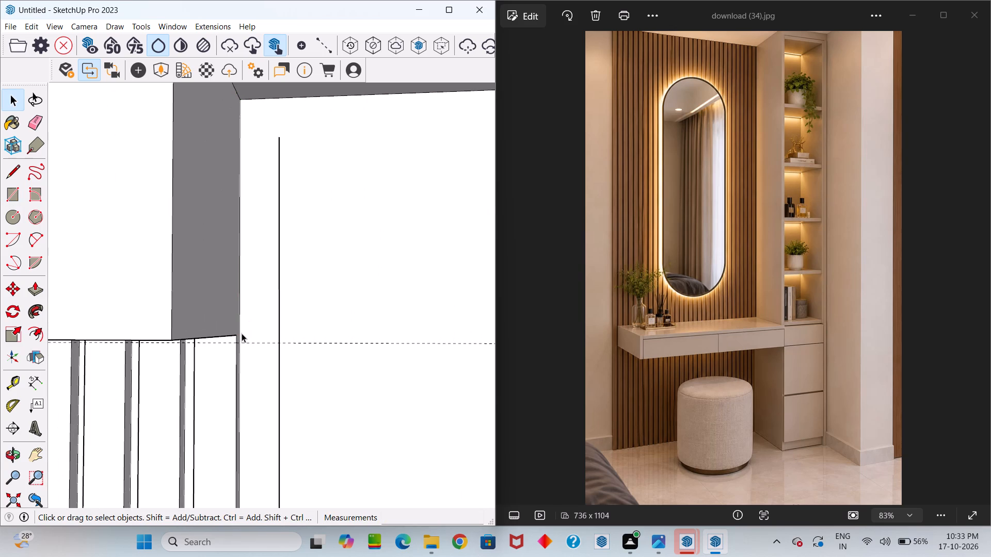
Draw a rectangle about 2 feet wide from the counter block's lower inner corner to the lower bay's far edge beneath the upper frame.
key(r)
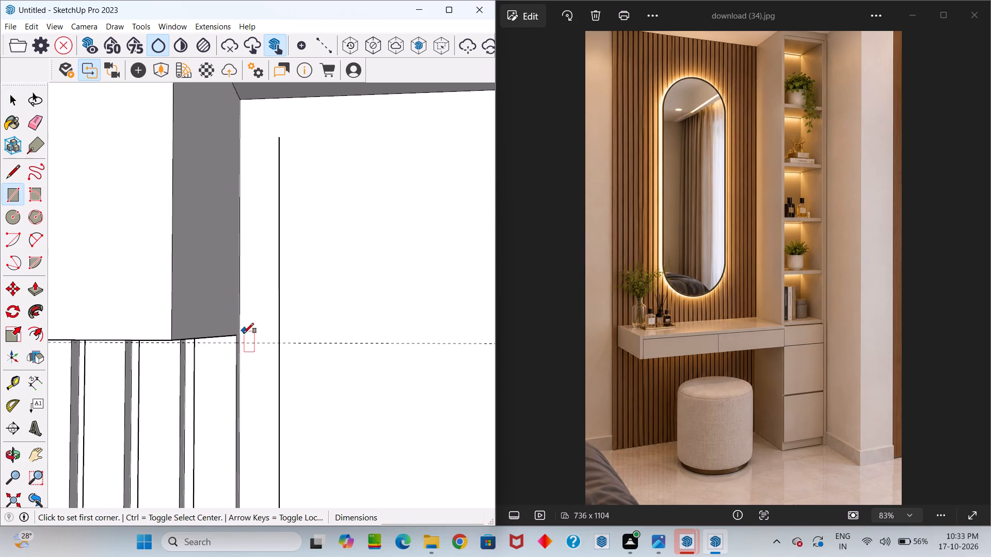
click(243, 334)
scroll(279, 291, down, 12)
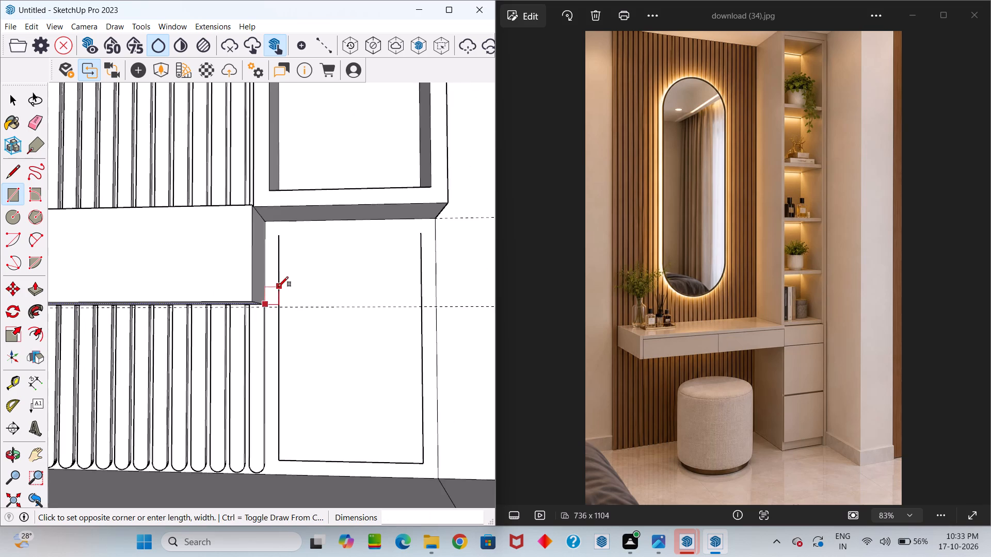
scroll(278, 287, down, 7)
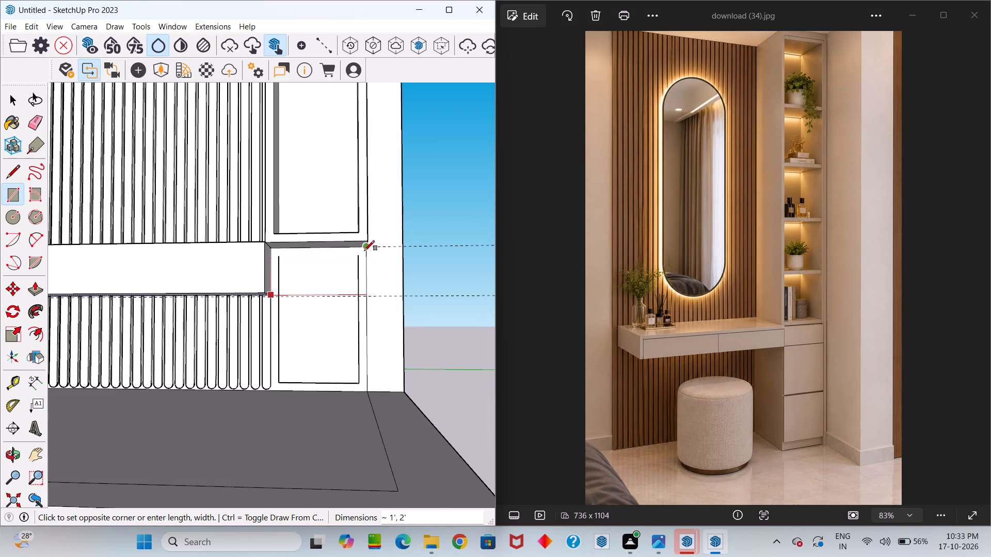
scroll(365, 253, up, 11)
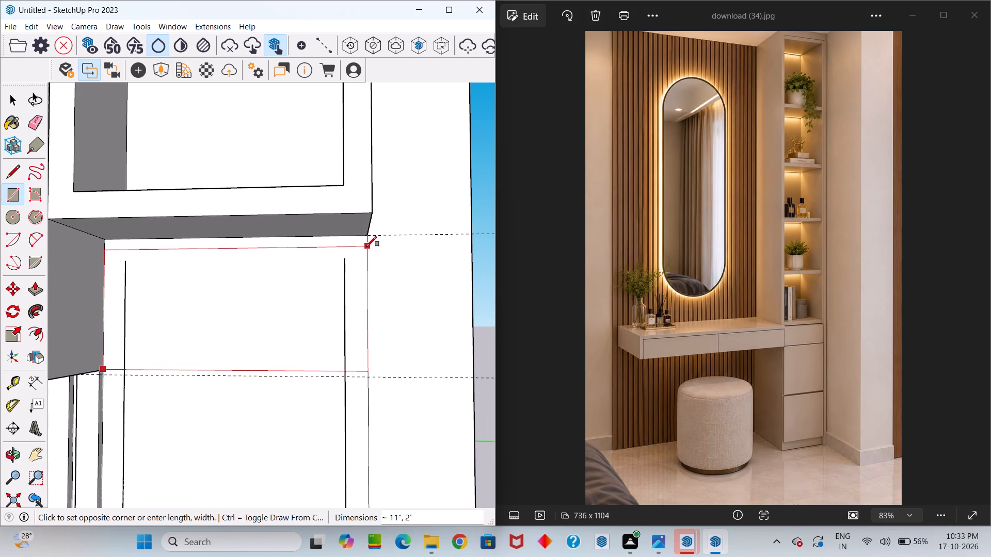
click(366, 242)
key(space)
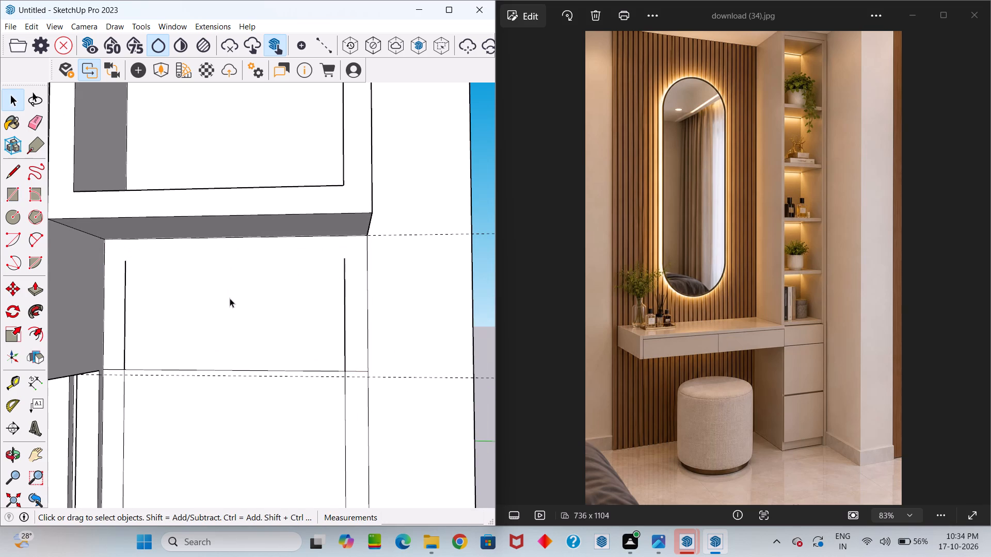
Erase the two vertical inner-border lines that cross the new rectangle below the upper frame.
click(230, 298)
key(e)
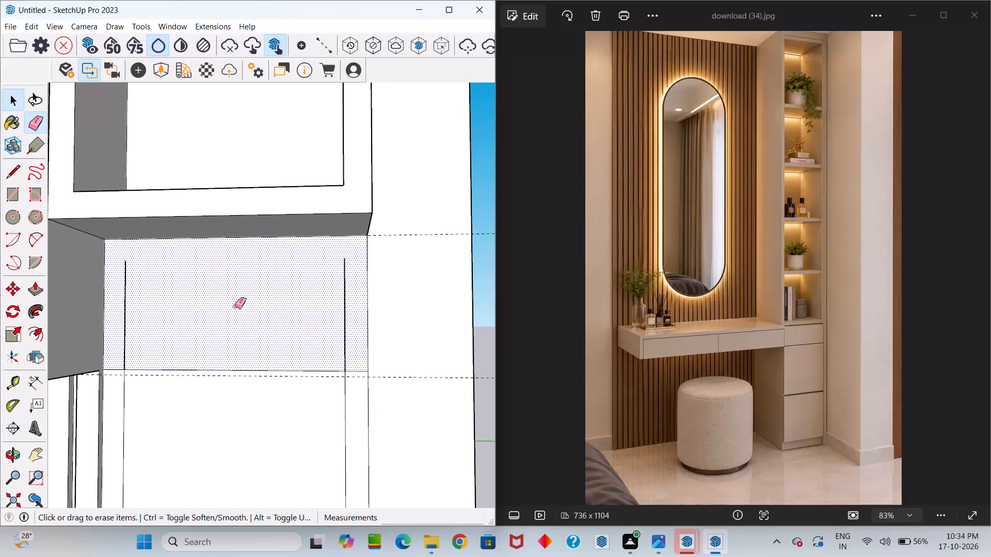
click(122, 295)
click(124, 293)
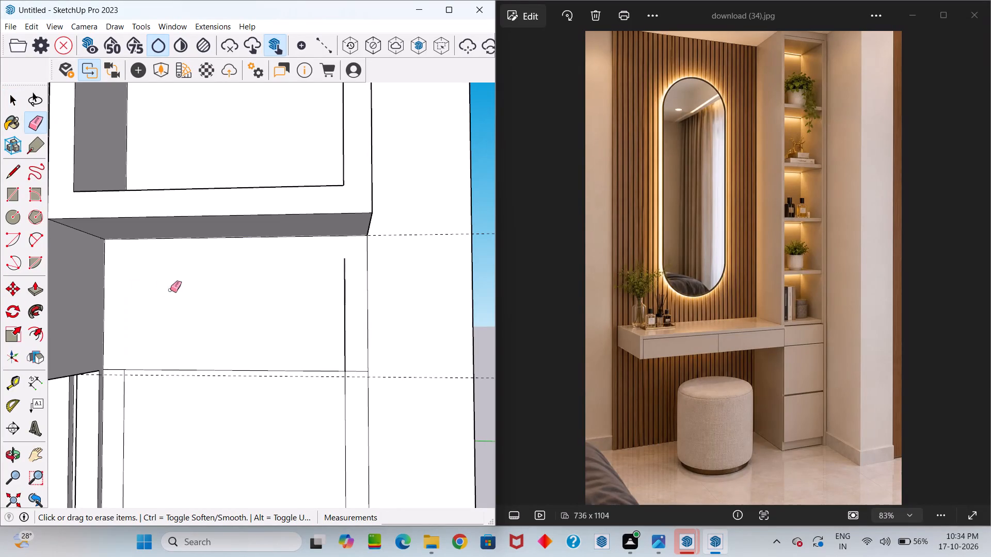
click(346, 282)
scroll(341, 283, down, 10)
key(space)
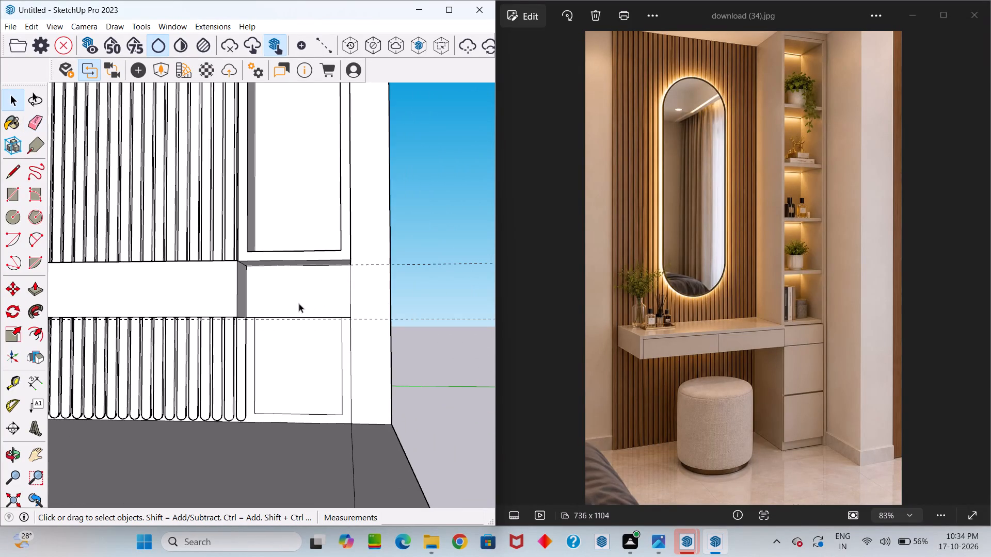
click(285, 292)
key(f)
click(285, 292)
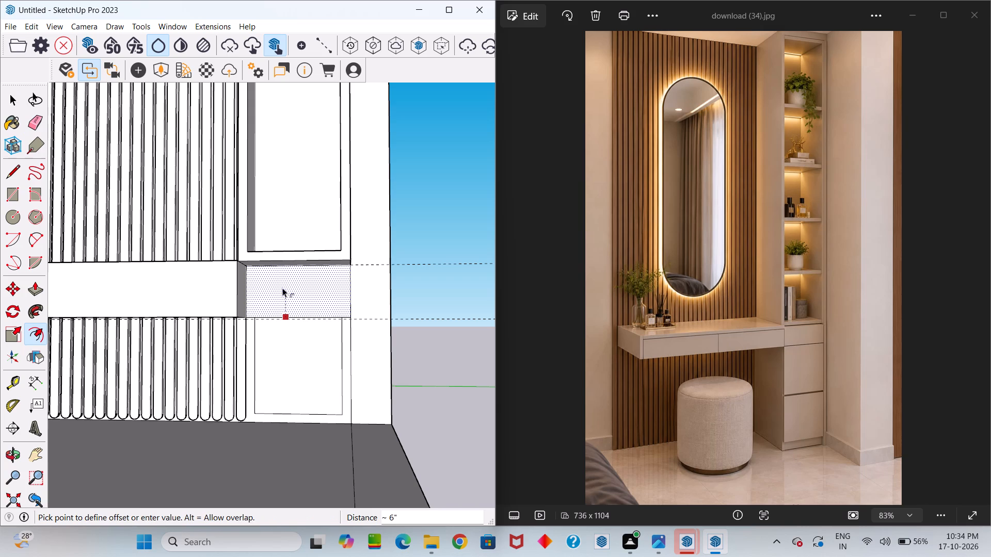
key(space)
Offset the outline of the rectangle beside the counter block inward by 2 inches.
click(284, 289)
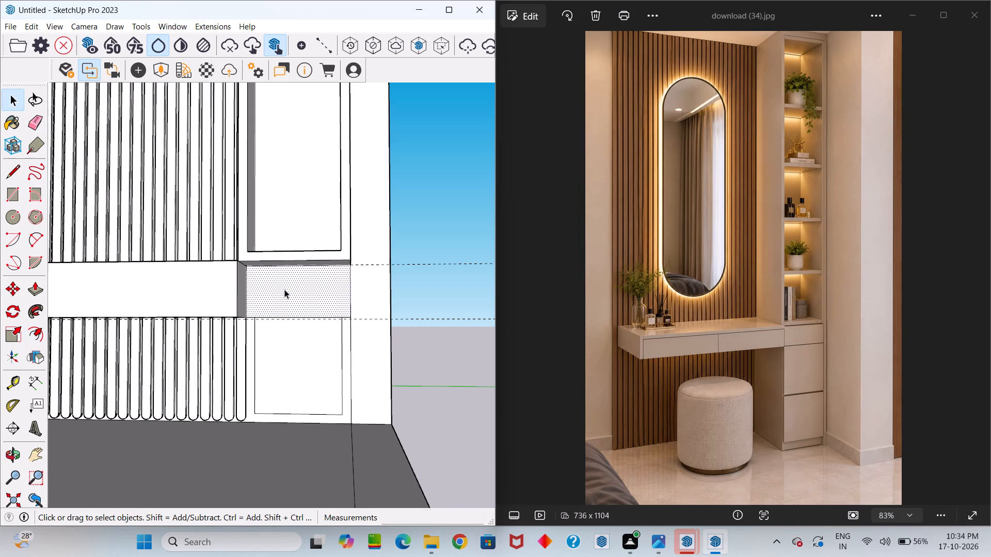
click(272, 288)
key(f)
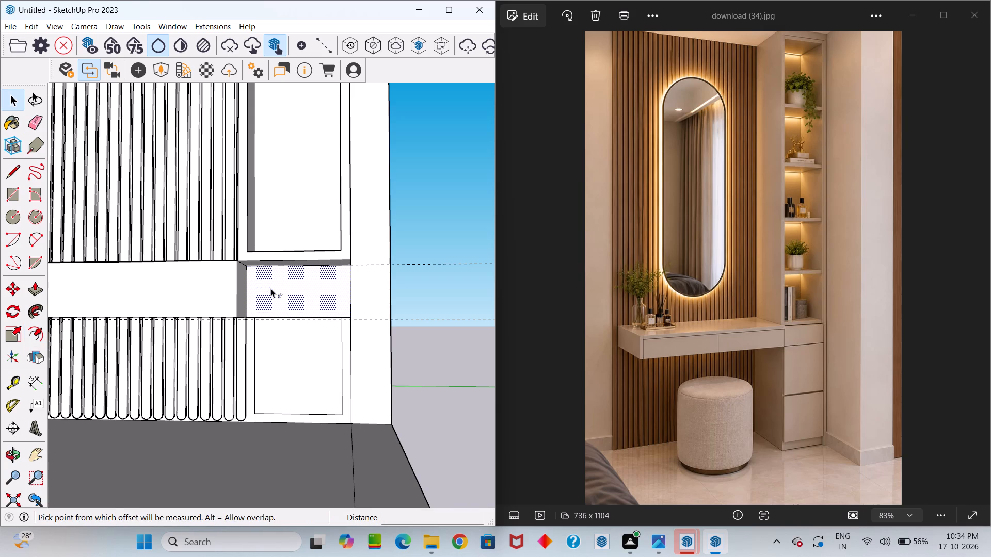
click(270, 288)
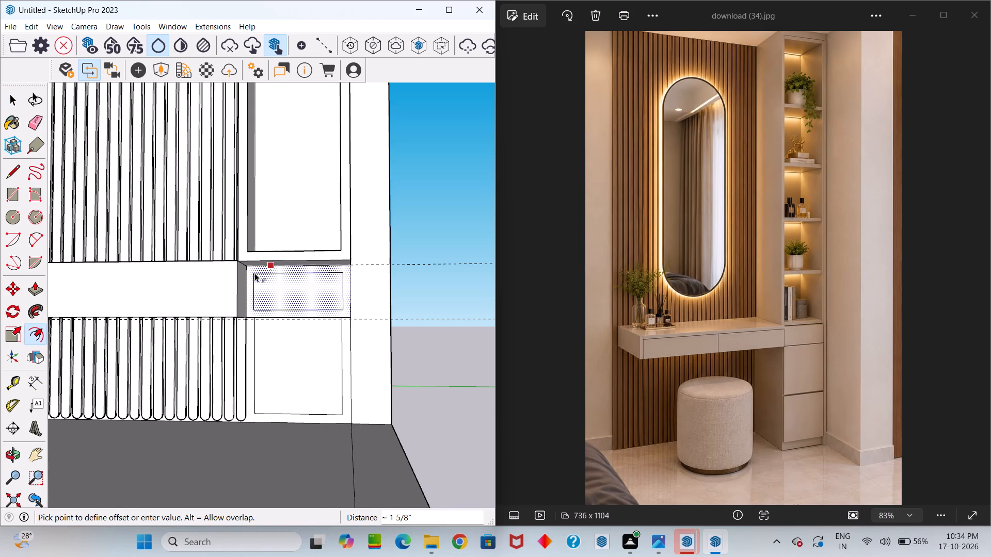
key(2)
key(Return)
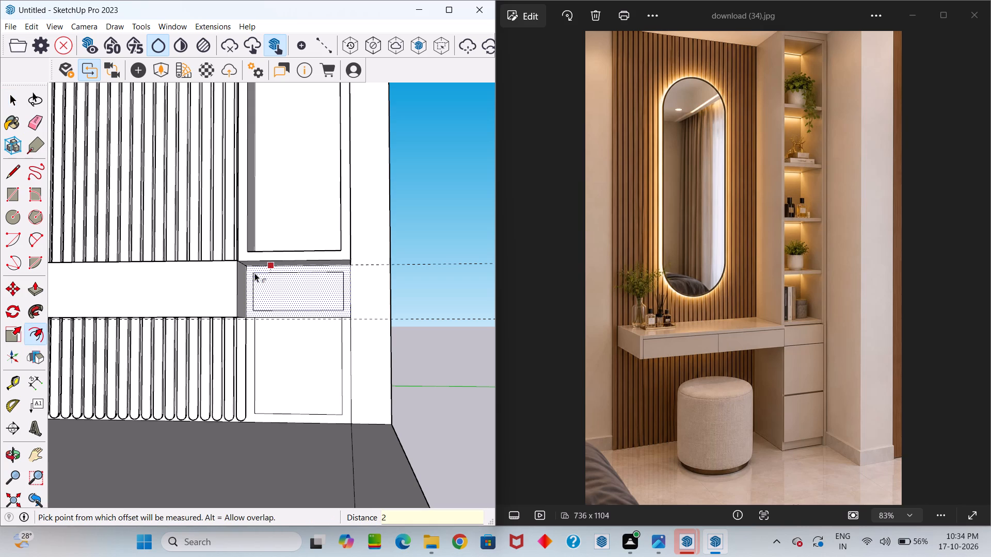
Copy the lower panel's bottom line up about 1' 10" to its top edge, and divide the copy distance by 2 for a mid-height line.
scroll(263, 278, down, 6)
middle_drag(281, 364, 315, 418)
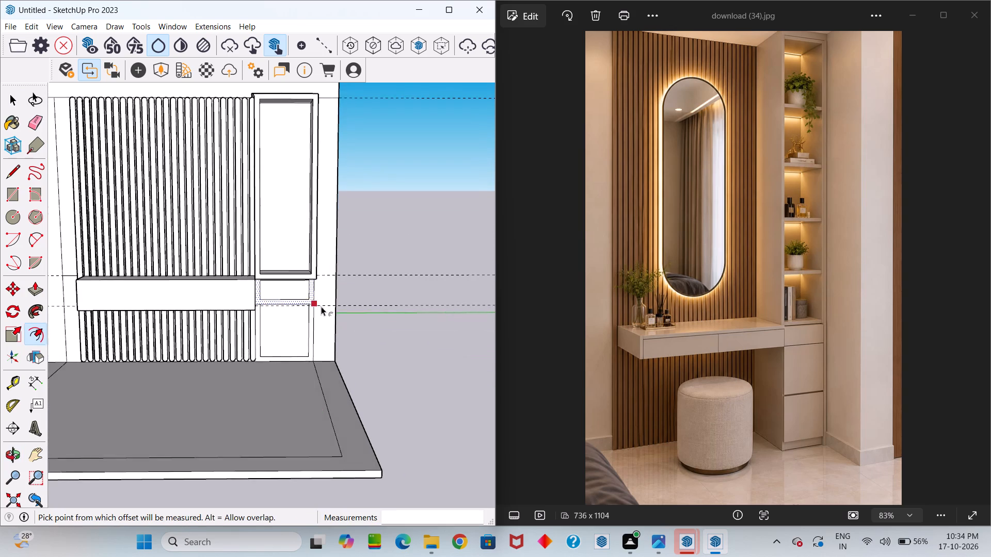
scroll(321, 306, up, 3)
key(space)
scroll(312, 317, up, 7)
middle_drag(312, 317, 365, 266)
drag(312, 317, 335, 286)
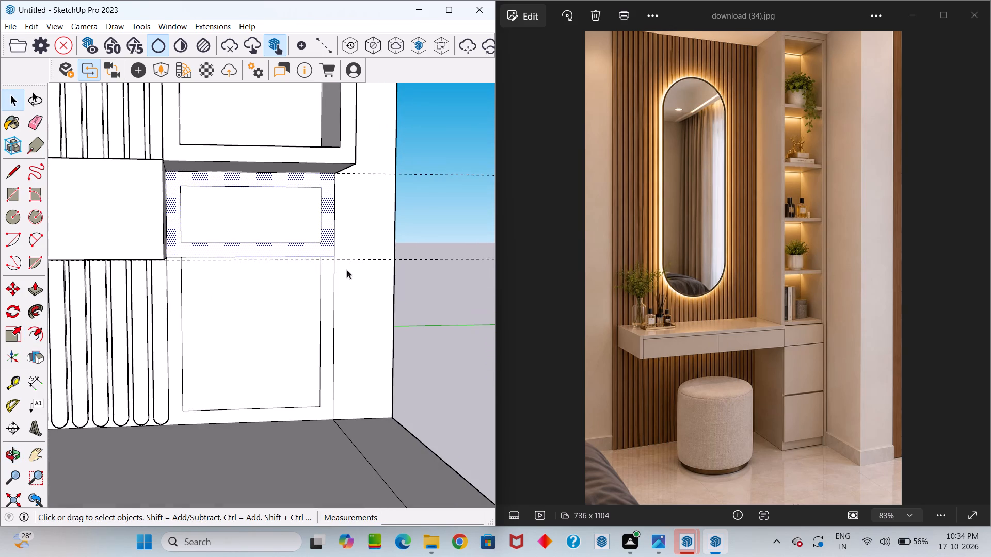
scroll(249, 392, up, 2)
click(253, 411)
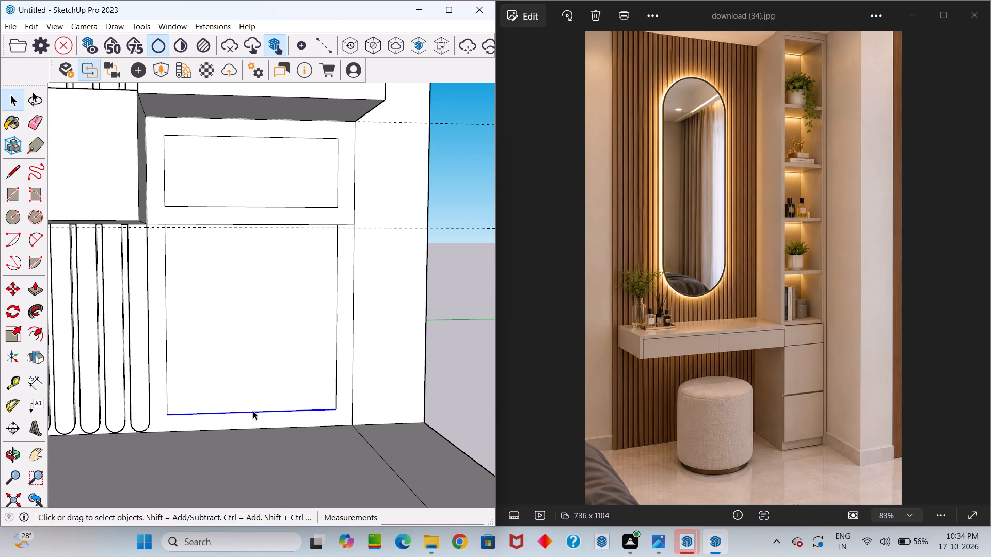
key(m)
click(253, 411)
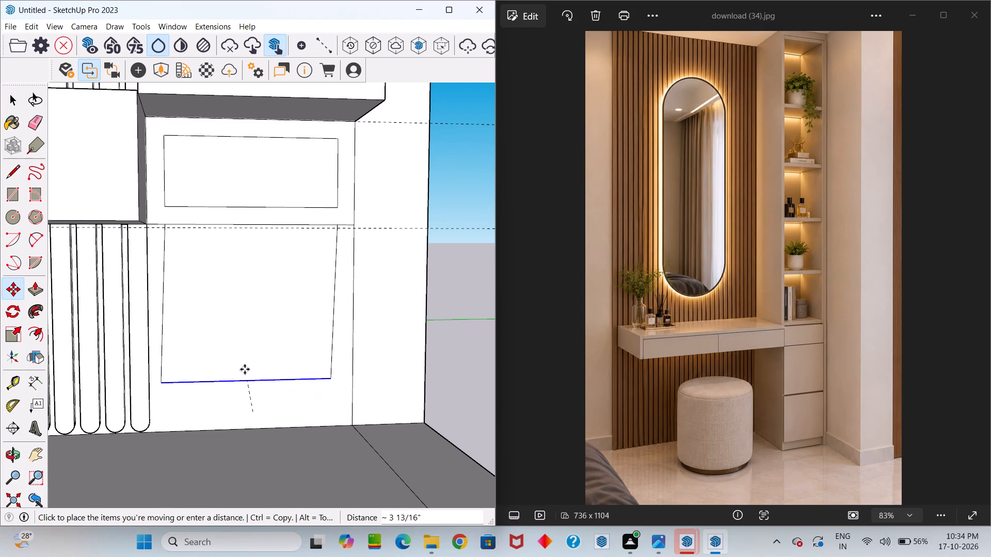
click(252, 227)
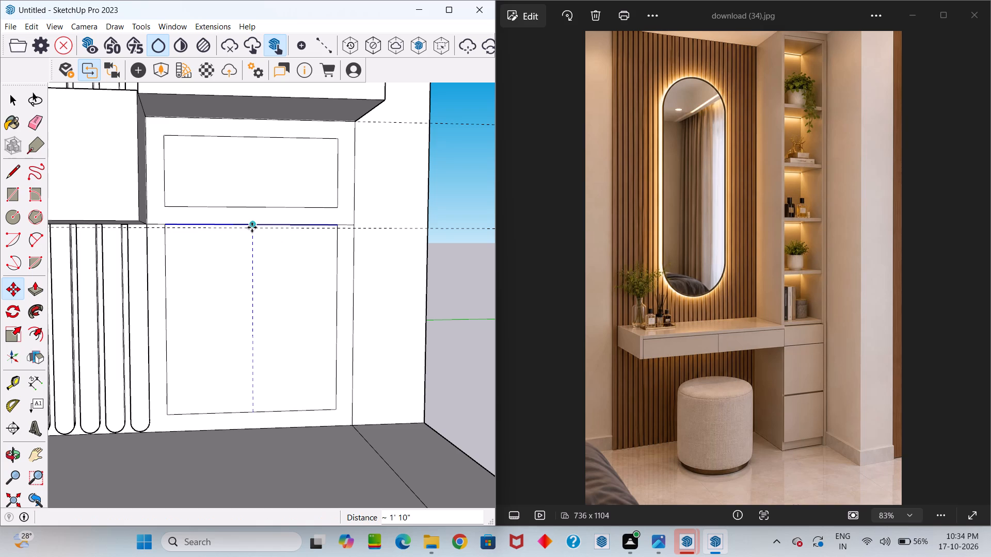
key(slash)
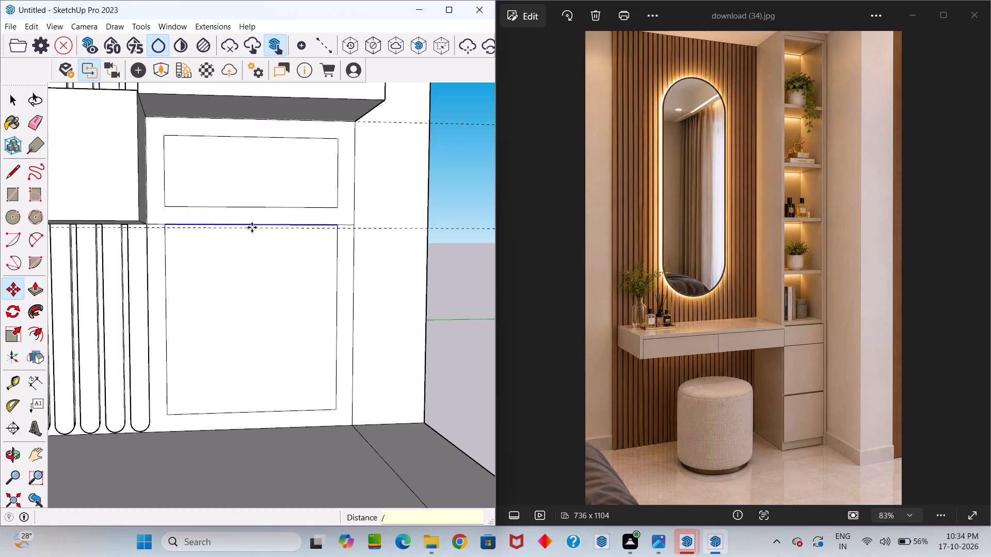
key(2)
key(Return)
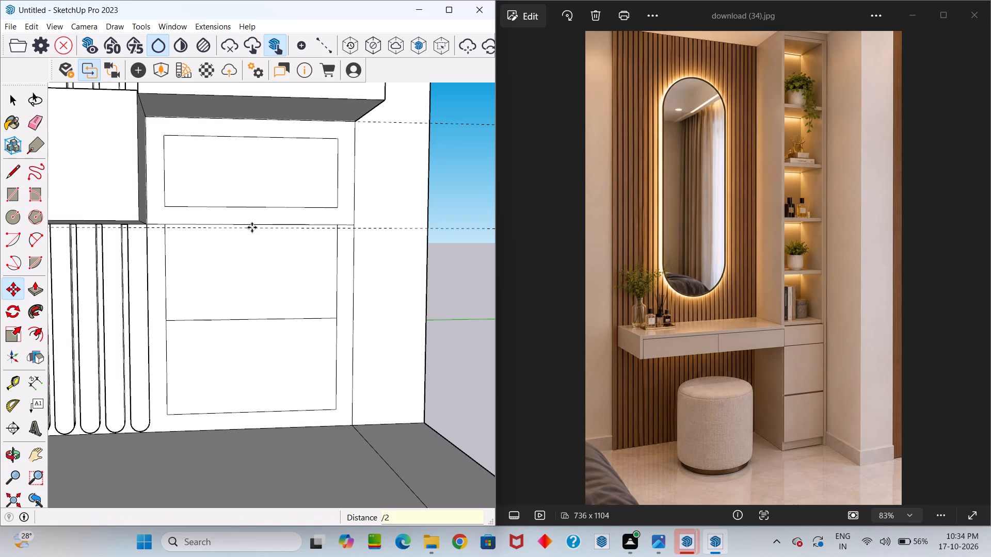
scroll(252, 227, left, 1)
scroll(252, 227, right, 1)
key(space)
Delete all construction guides from the model.
scroll(252, 227, down, 20)
scroll(252, 227, down, 7)
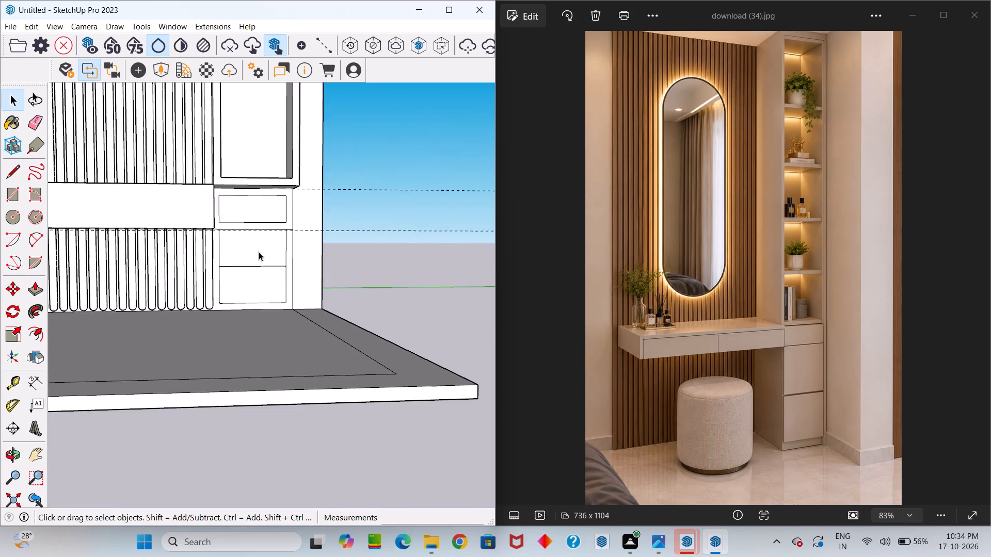
middle_drag(263, 254, 151, 417)
scroll(229, 318, down, 15)
middle_drag(265, 236, 325, 125)
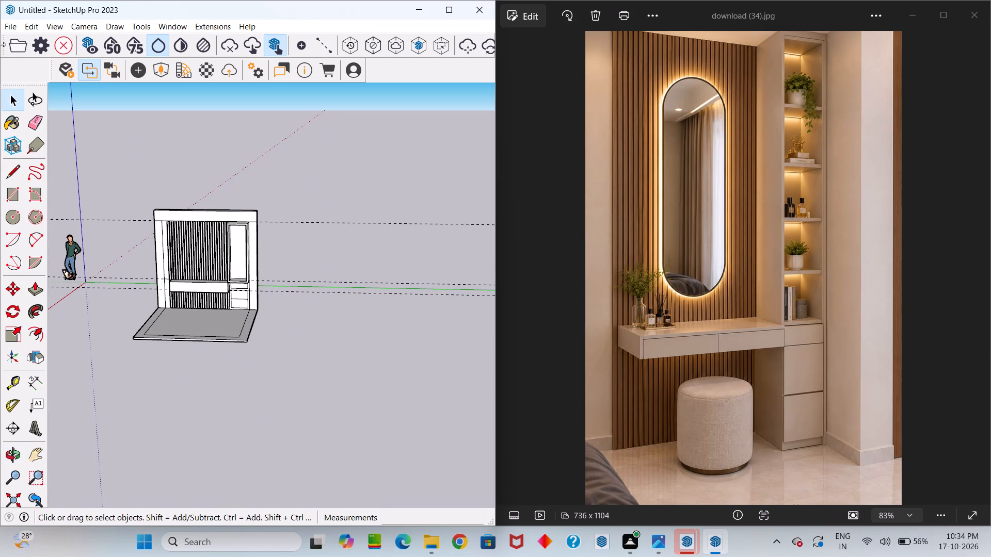
click(29, 24)
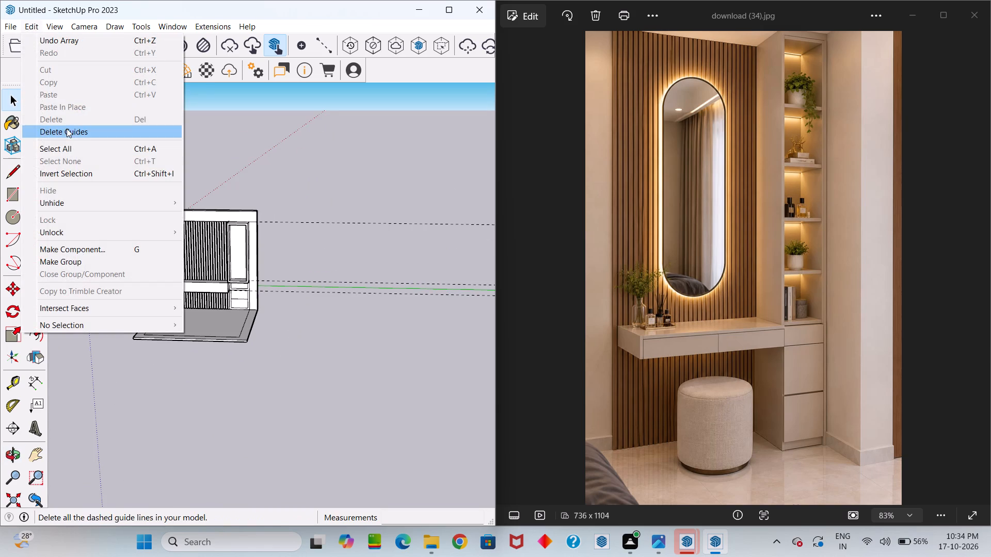
click(67, 128)
Erase the four lines of the inset outline inside the rectangle beside the counter block.
middle_drag(207, 273, 267, 288)
scroll(255, 306, up, 10)
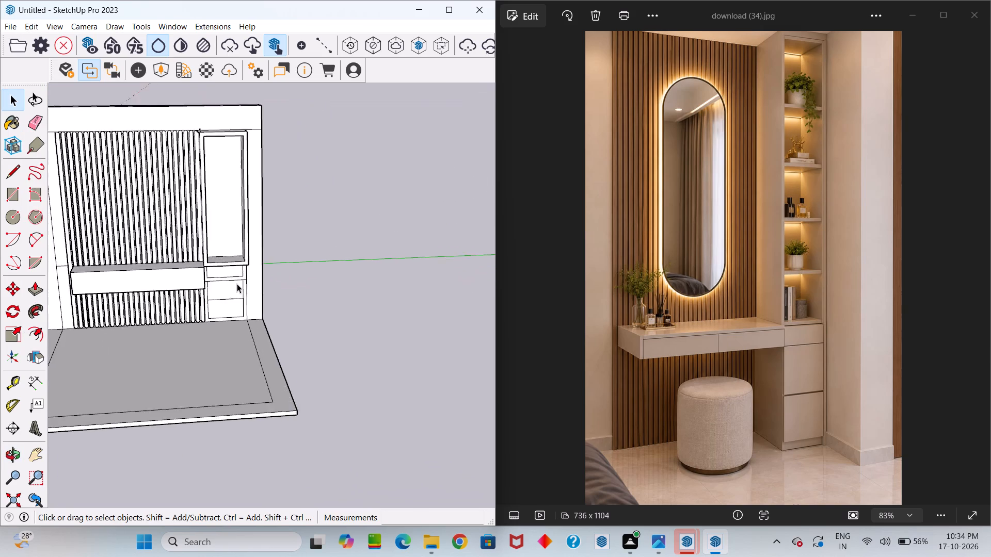
scroll(237, 284, up, 1)
middle_drag(236, 260, 206, 207)
scroll(225, 274, up, 5)
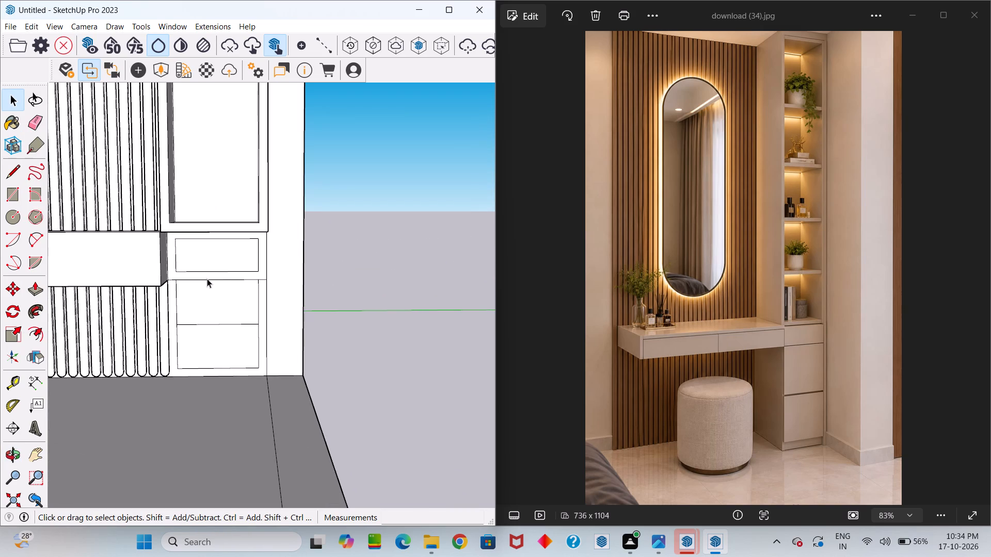
scroll(226, 270, down, 3)
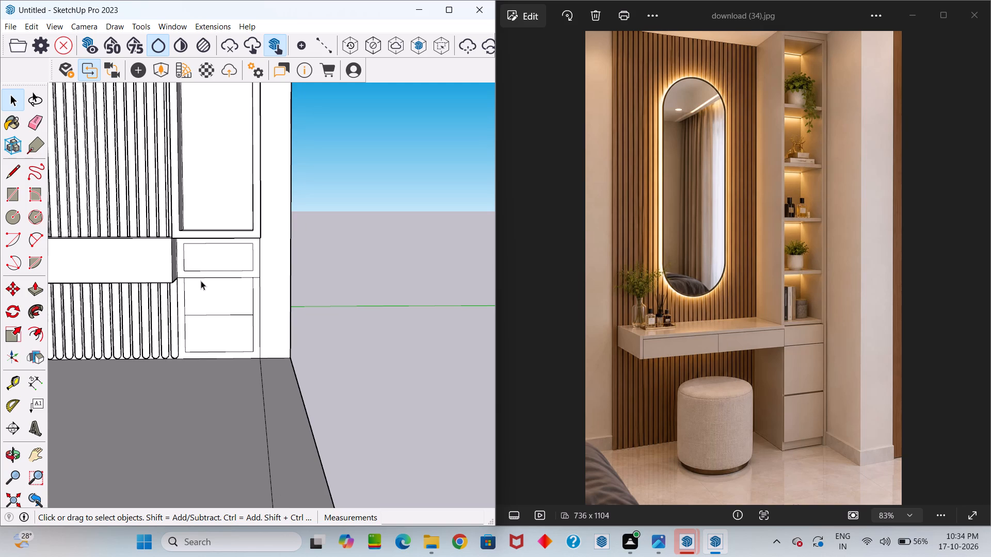
key(e)
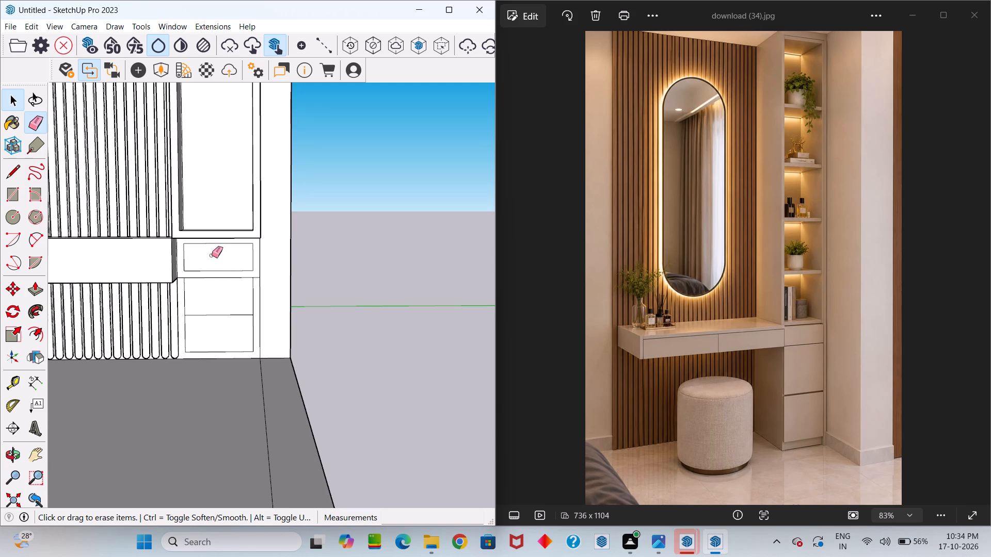
scroll(209, 250, up, 12)
click(224, 234)
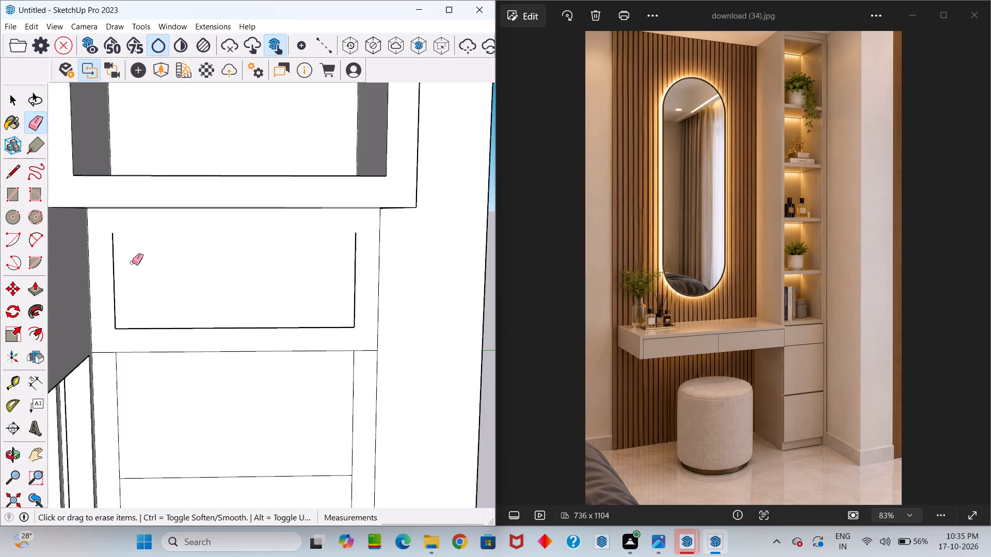
click(113, 249)
click(159, 325)
click(212, 328)
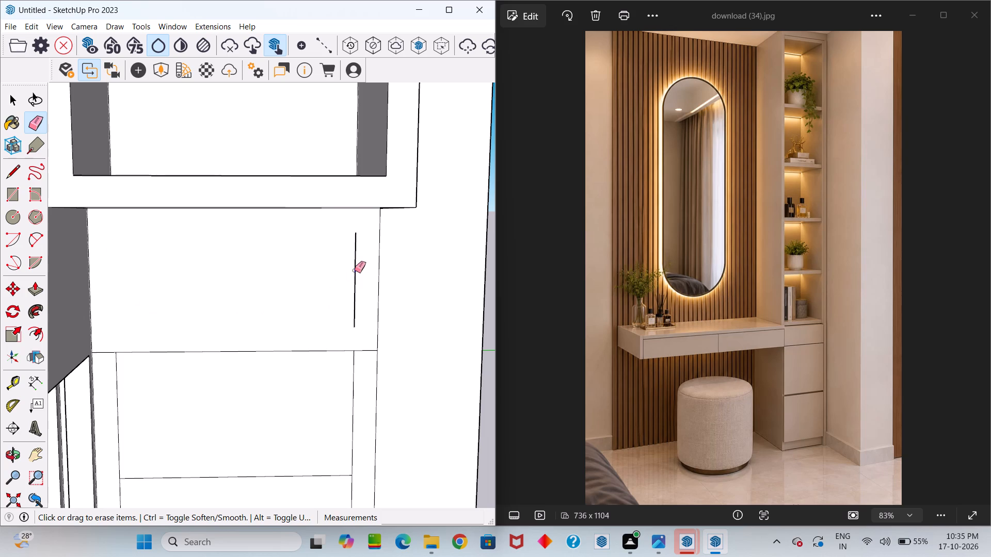
click(355, 270)
Push/Pull the rectangle beside the counter block outward 1' 1 1/4" so it is flush with the counter's front.
scroll(314, 302, down, 4)
key(space)
click(312, 293)
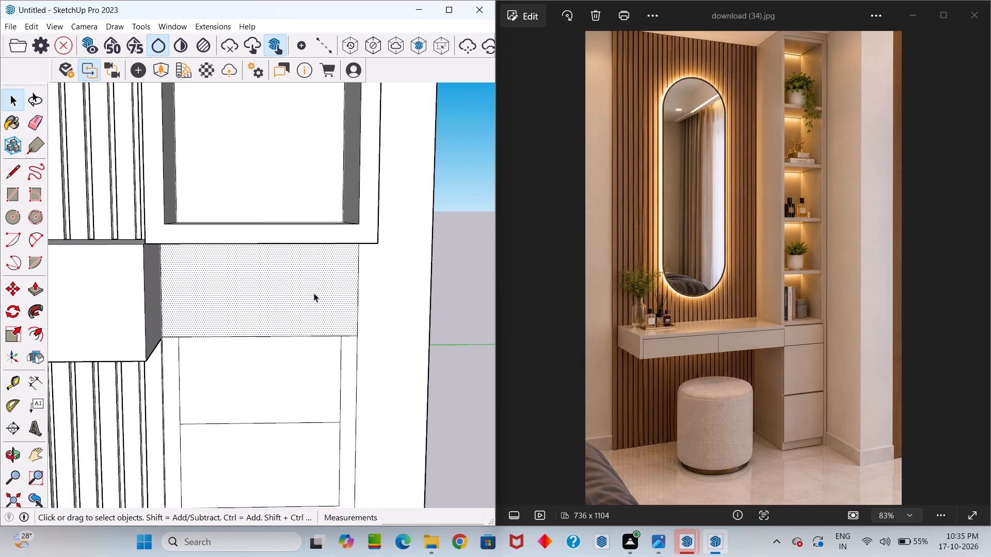
key(p)
click(314, 293)
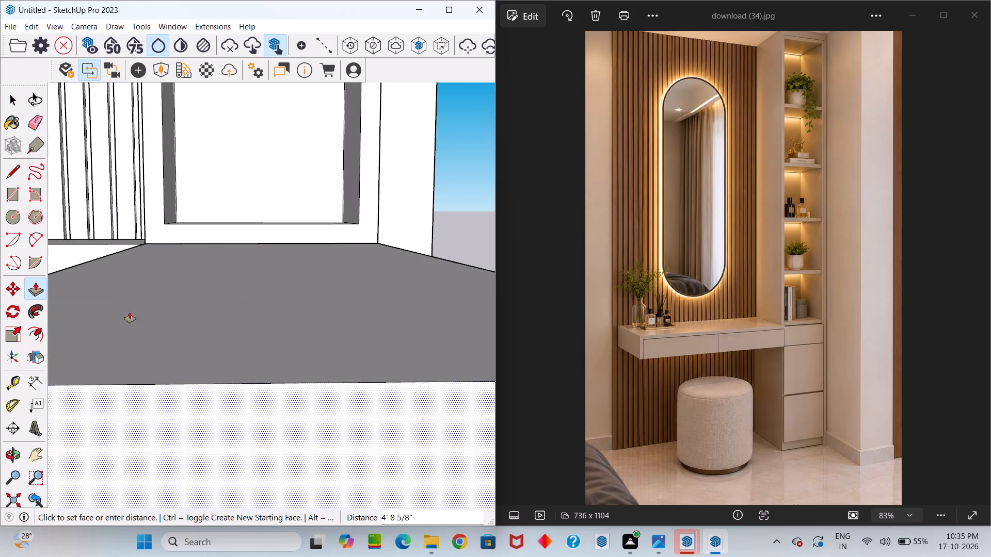
click(104, 244)
scroll(152, 294, down, 9)
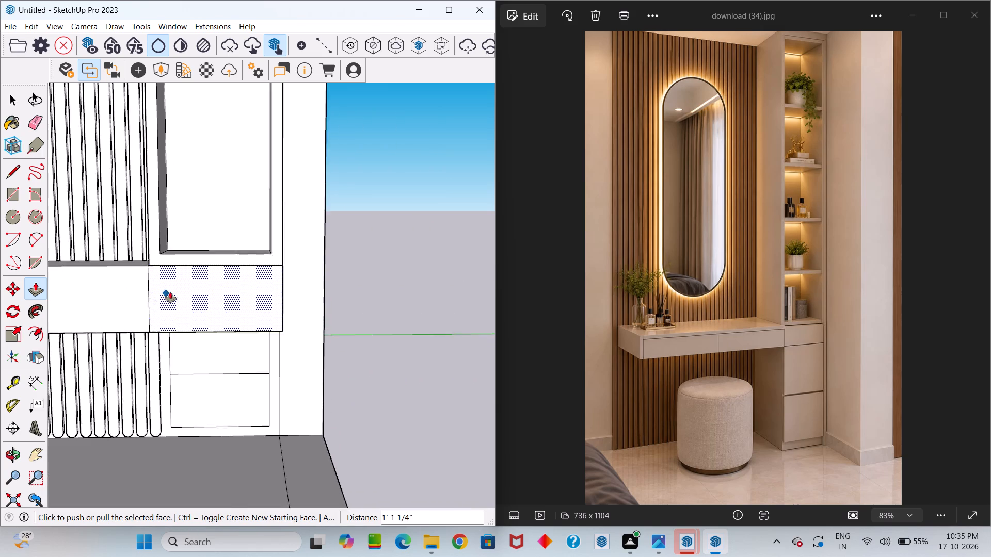
scroll(170, 292, down, 3)
key(space)
Copy the mid-height line of the lower panel straight up by 0.3 inch.
scroll(210, 324, down, 2)
middle_drag(227, 301, 231, 274)
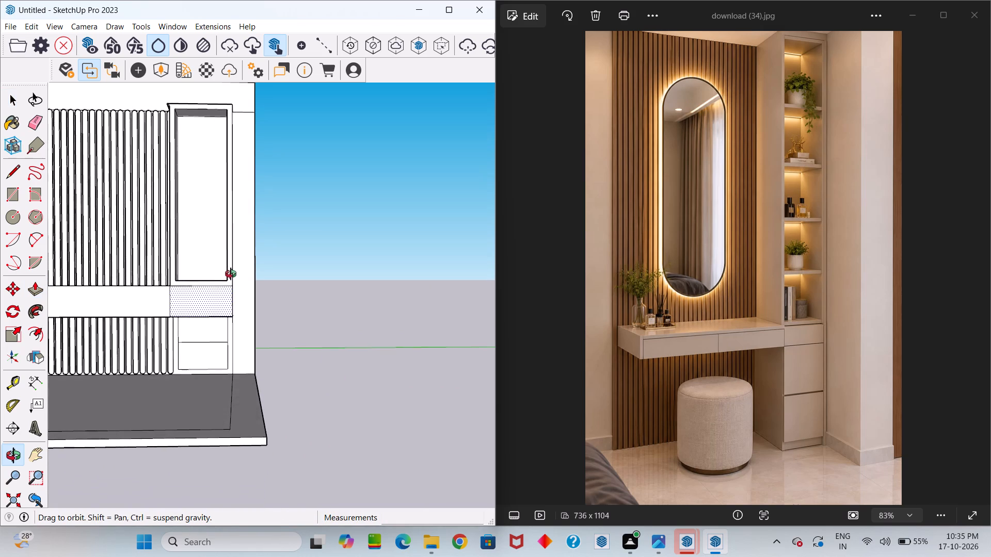
middle_drag(231, 274, 223, 282)
scroll(218, 319, up, 10)
middle_drag(235, 332, 234, 323)
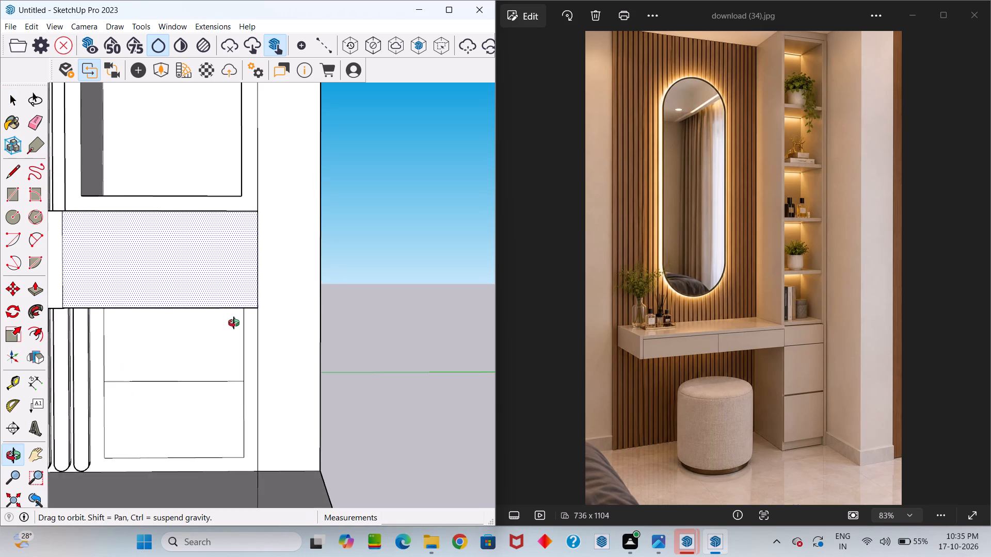
middle_drag(234, 323, 229, 311)
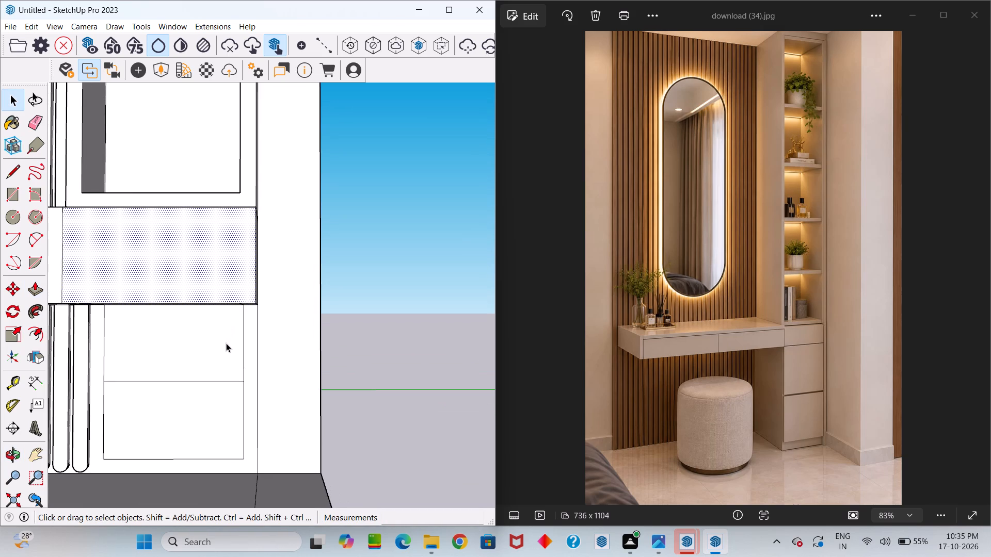
middle_drag(224, 344, 249, 275)
drag(224, 344, 249, 275)
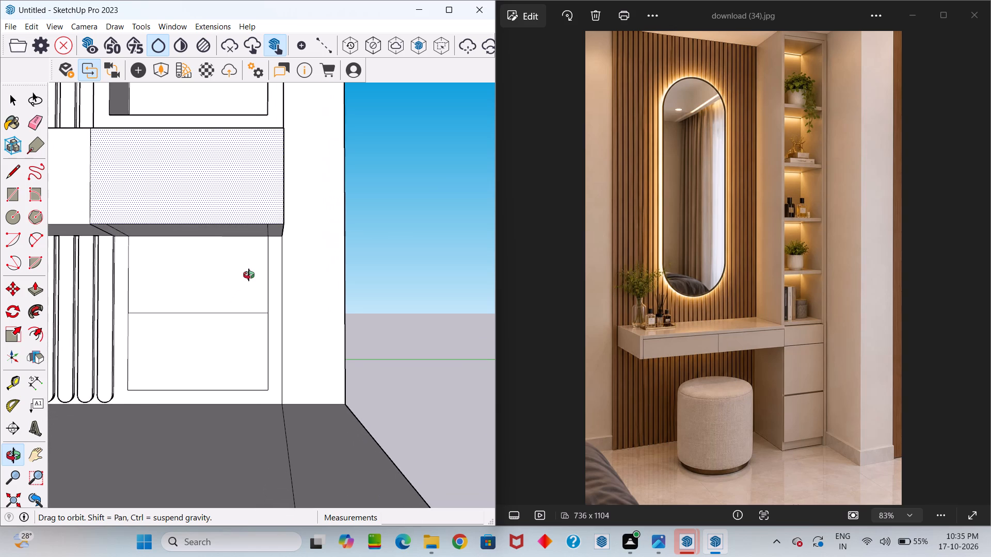
middle_drag(249, 275, 257, 298)
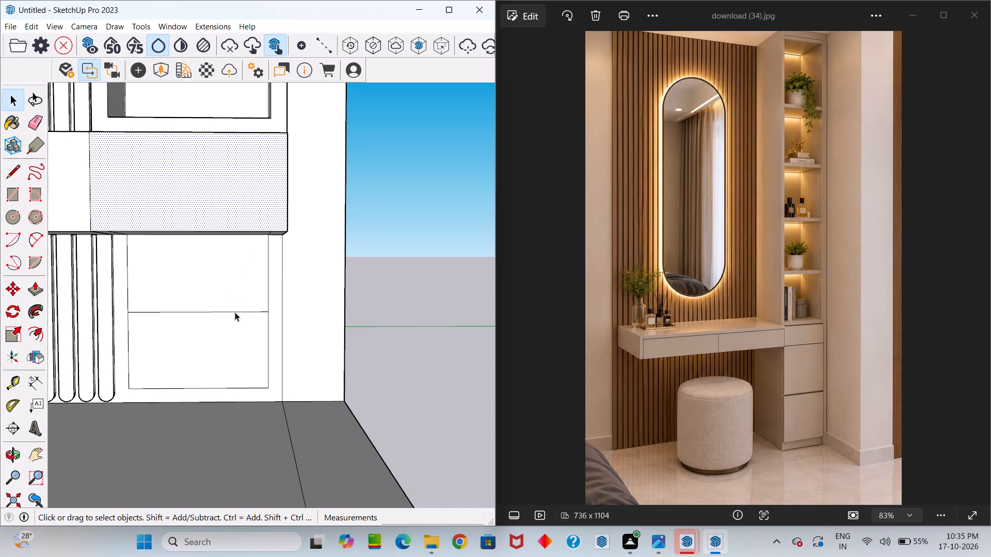
click(234, 312)
click(234, 312)
key(m)
click(234, 312)
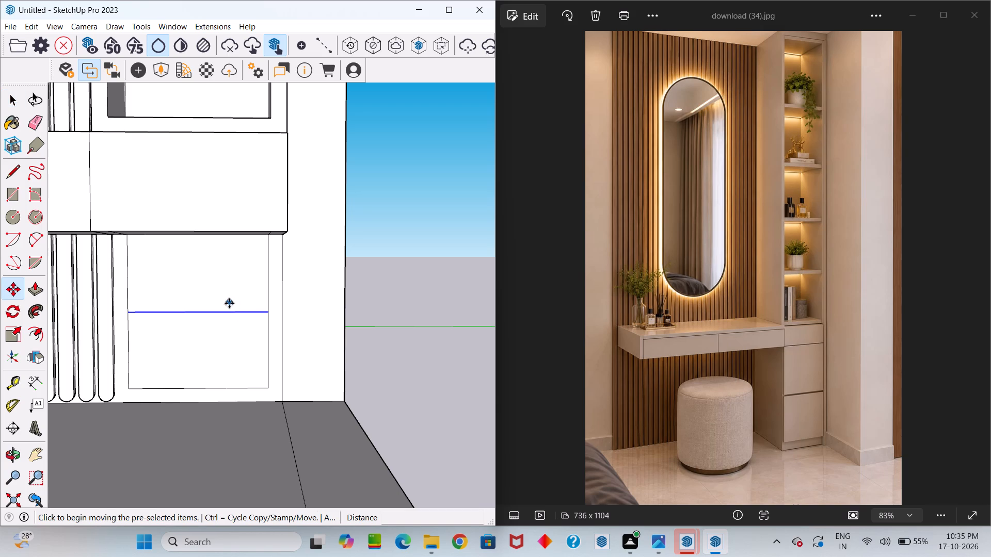
key(space)
key(m)
click(230, 313)
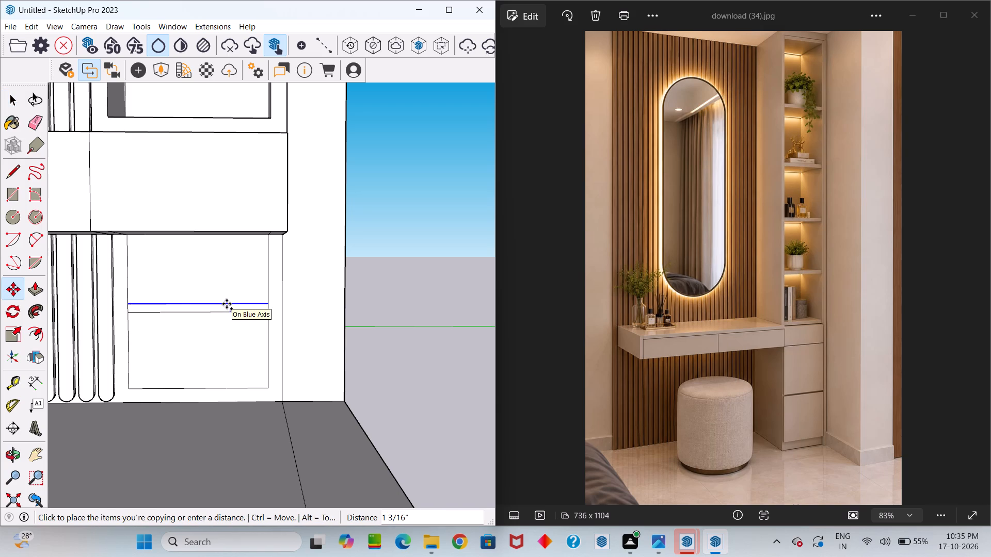
text(0.3)
key(Return)
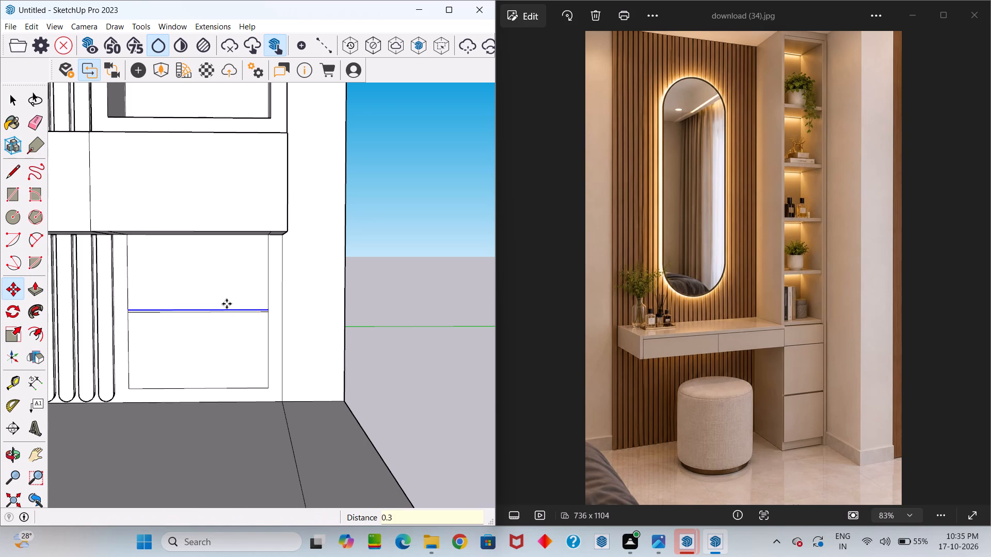
Copy the new upper line down by 0.6 inch, placing a matching line below the original mid-height line.
scroll(227, 304, up, 18)
click(229, 311)
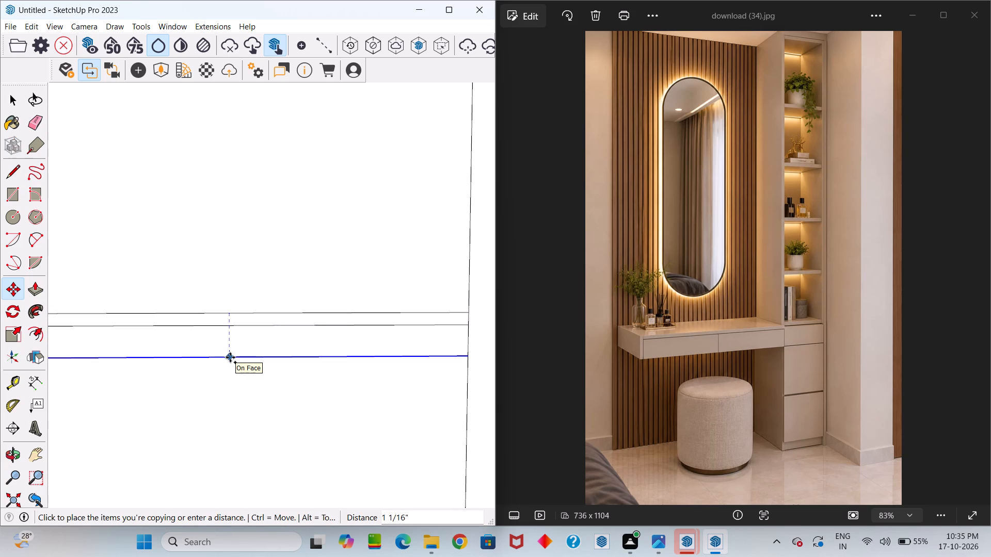
text(0.6)
key(Return)
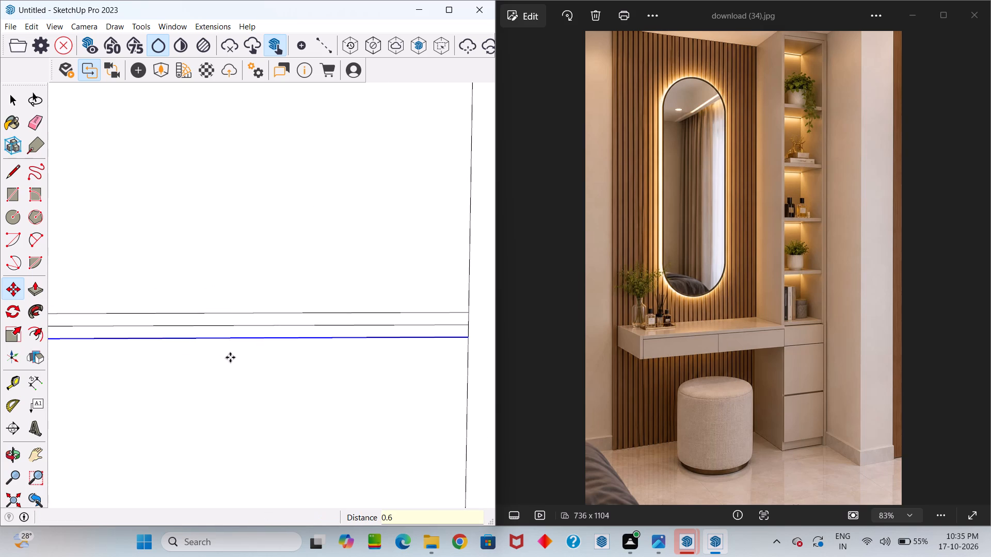
scroll(250, 353, down, 13)
key(space)
Delete the original middle line from between the two copied lines.
scroll(278, 348, up, 8)
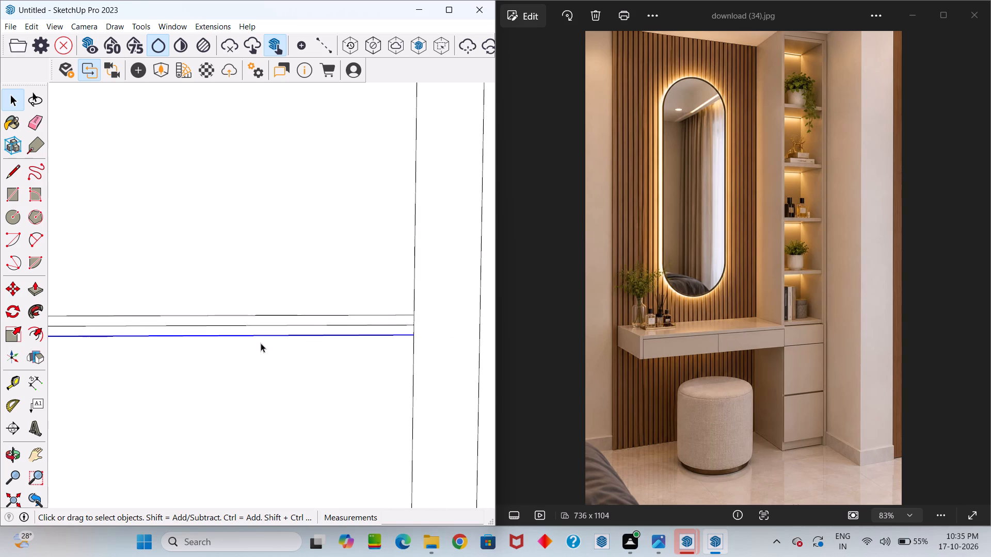
click(266, 321)
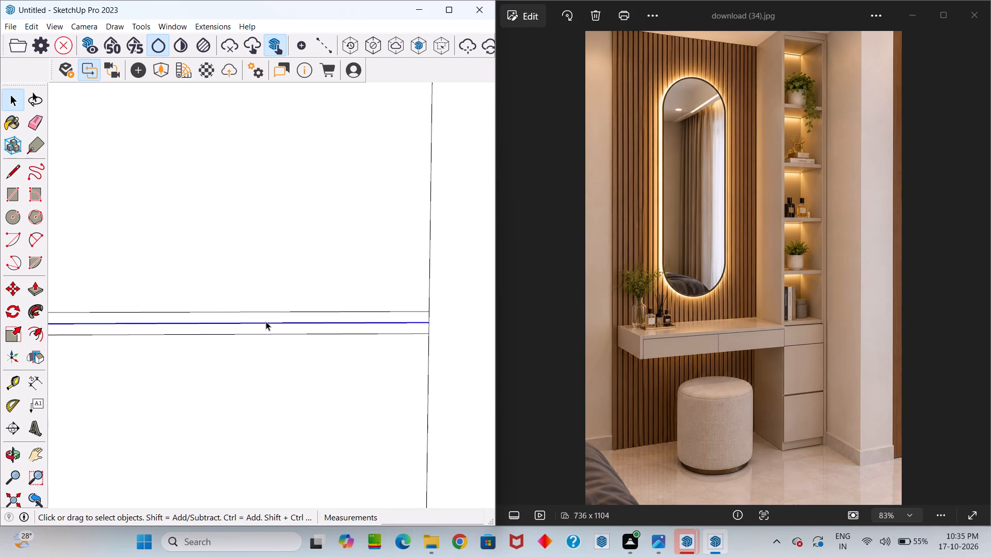
key(BackSpace)
key(Delete)
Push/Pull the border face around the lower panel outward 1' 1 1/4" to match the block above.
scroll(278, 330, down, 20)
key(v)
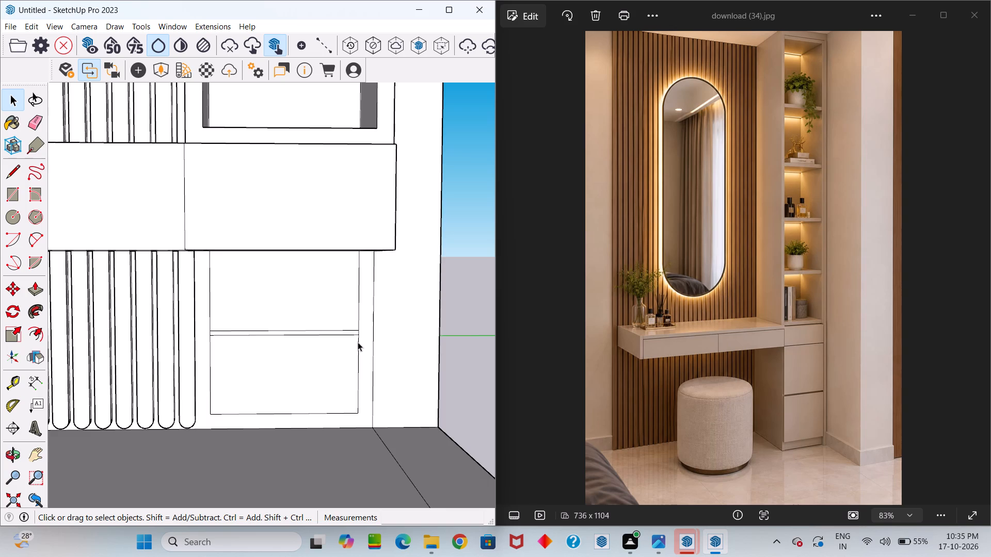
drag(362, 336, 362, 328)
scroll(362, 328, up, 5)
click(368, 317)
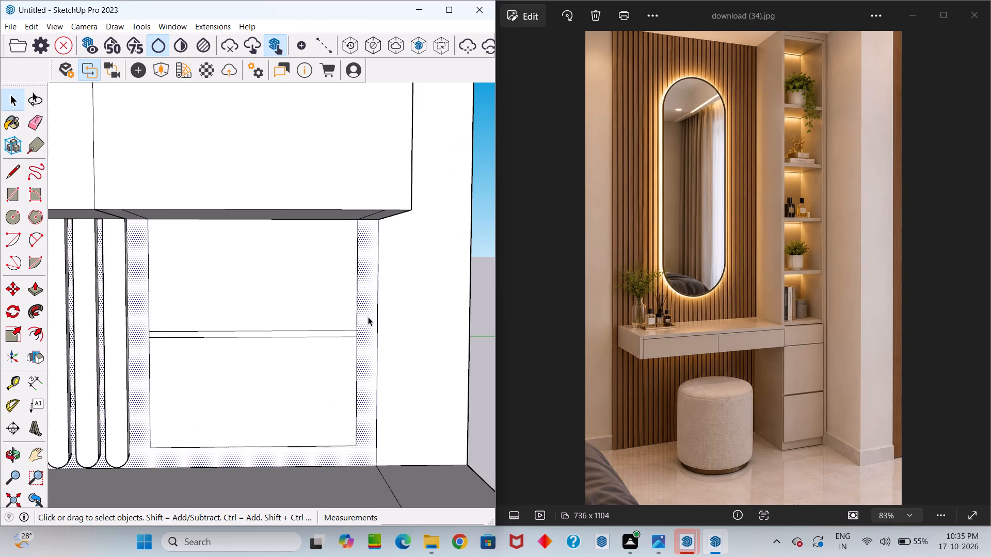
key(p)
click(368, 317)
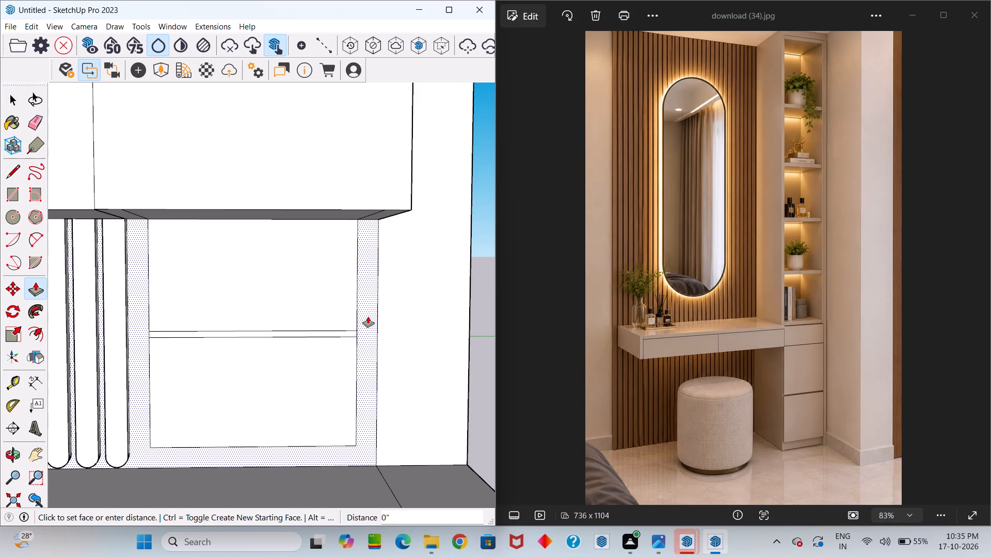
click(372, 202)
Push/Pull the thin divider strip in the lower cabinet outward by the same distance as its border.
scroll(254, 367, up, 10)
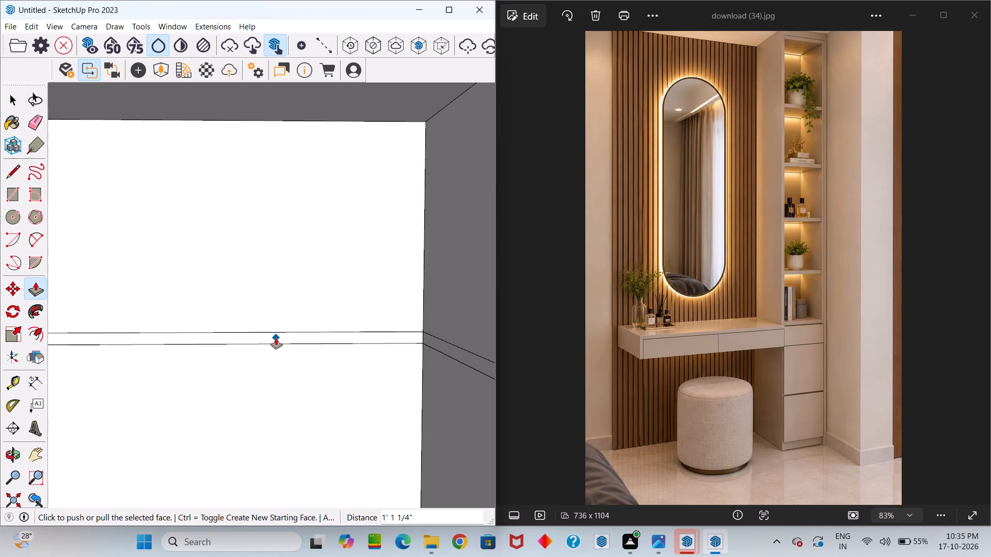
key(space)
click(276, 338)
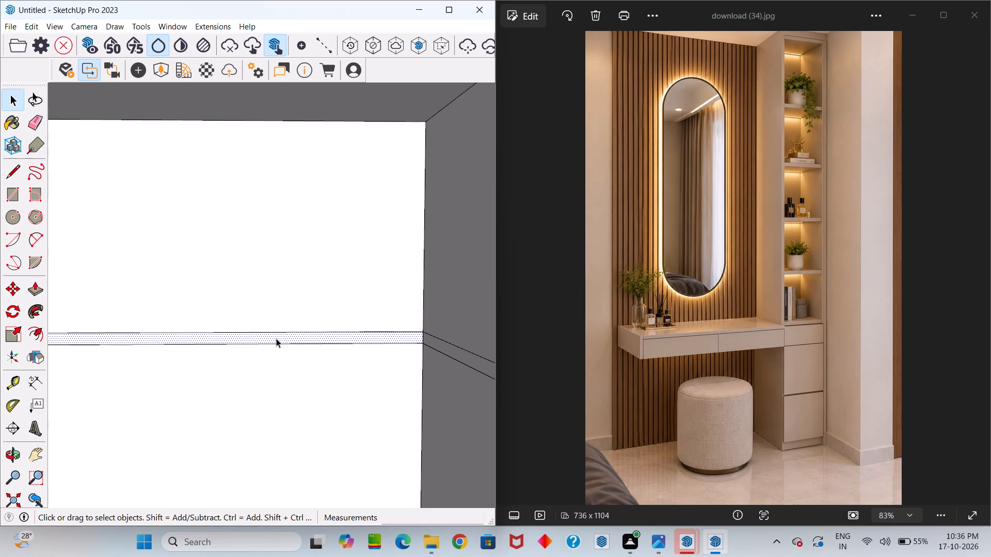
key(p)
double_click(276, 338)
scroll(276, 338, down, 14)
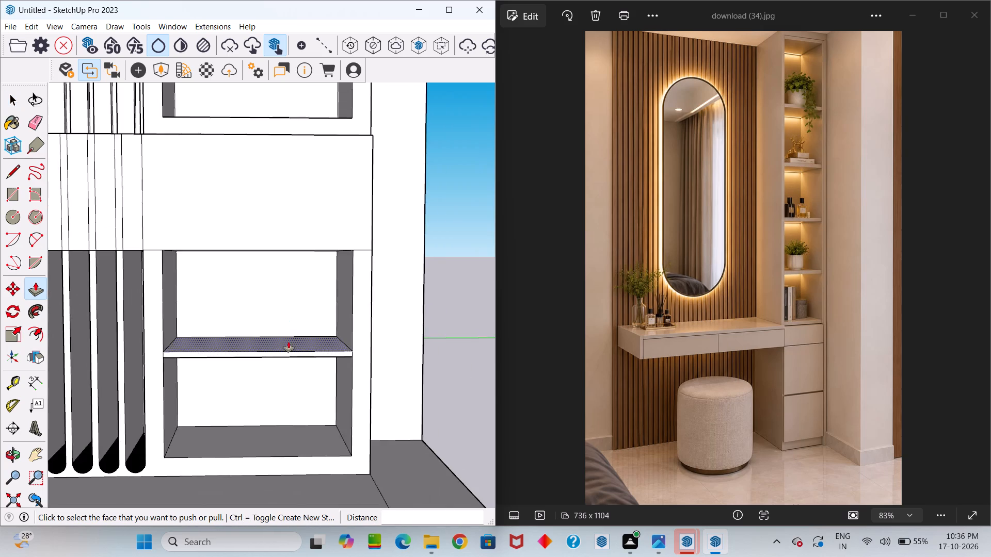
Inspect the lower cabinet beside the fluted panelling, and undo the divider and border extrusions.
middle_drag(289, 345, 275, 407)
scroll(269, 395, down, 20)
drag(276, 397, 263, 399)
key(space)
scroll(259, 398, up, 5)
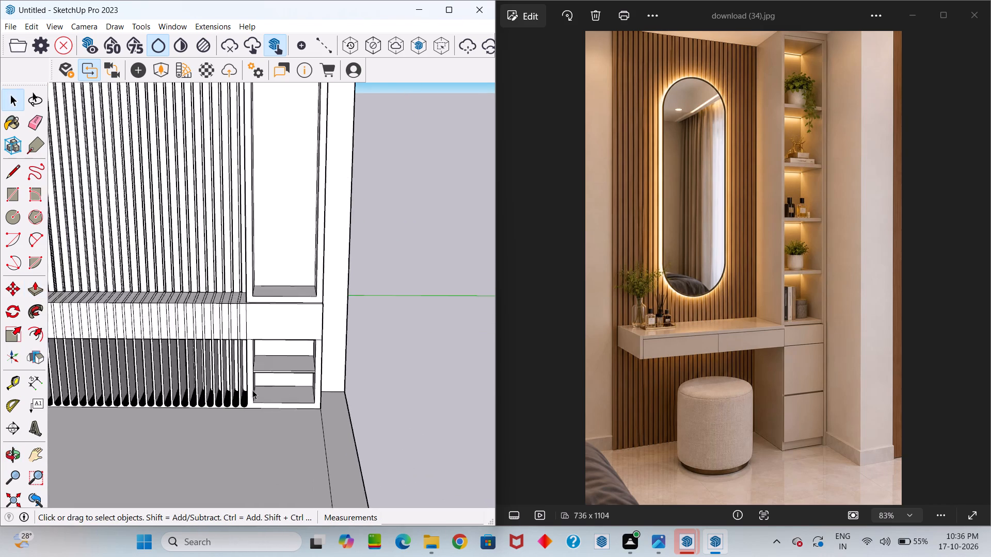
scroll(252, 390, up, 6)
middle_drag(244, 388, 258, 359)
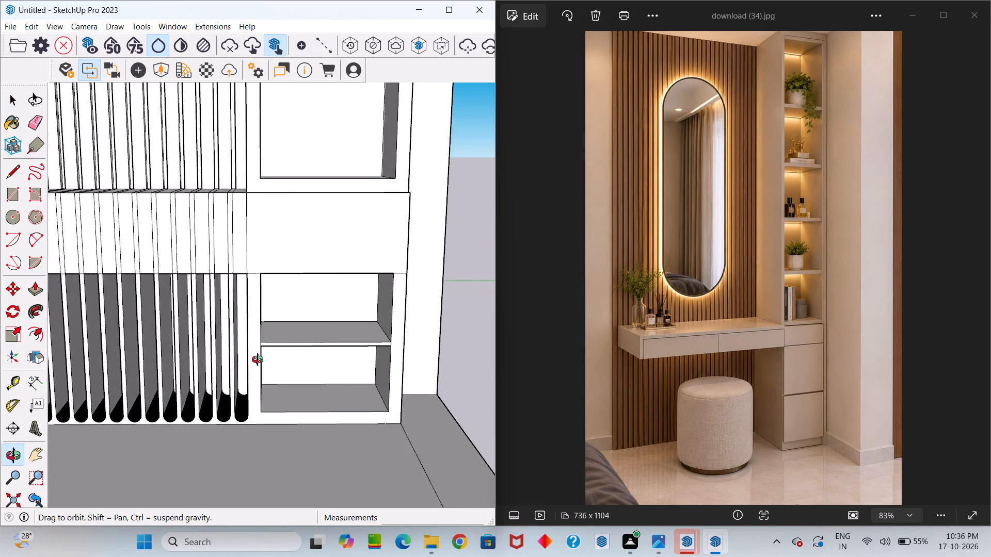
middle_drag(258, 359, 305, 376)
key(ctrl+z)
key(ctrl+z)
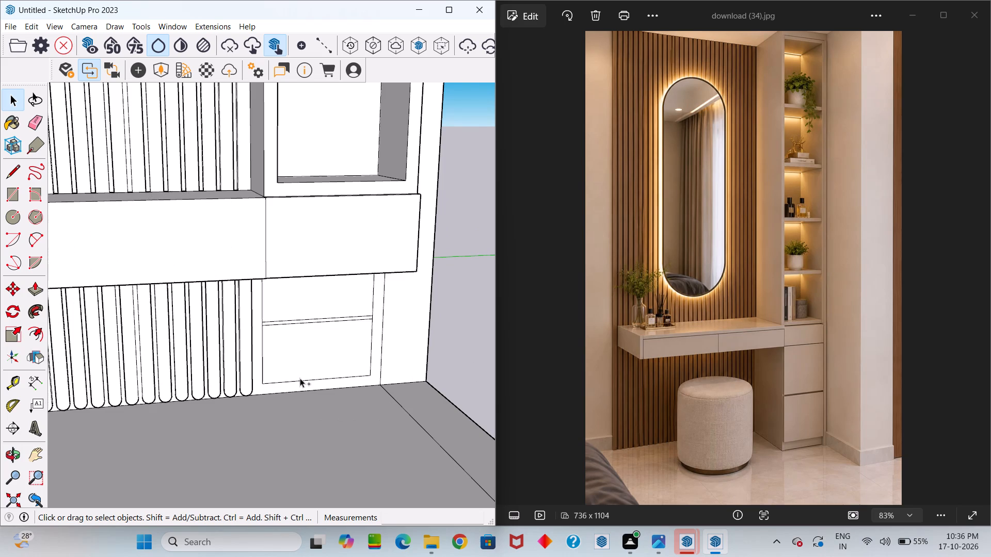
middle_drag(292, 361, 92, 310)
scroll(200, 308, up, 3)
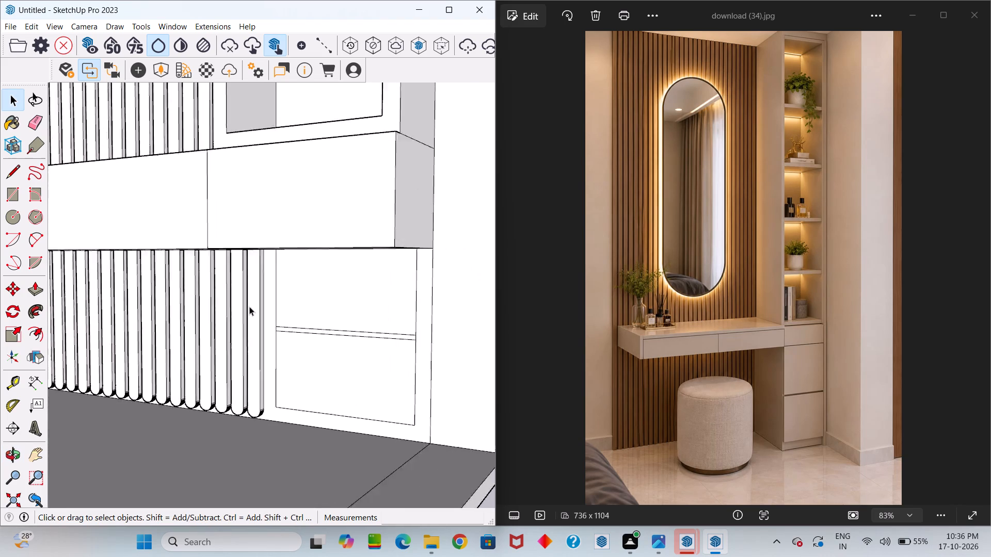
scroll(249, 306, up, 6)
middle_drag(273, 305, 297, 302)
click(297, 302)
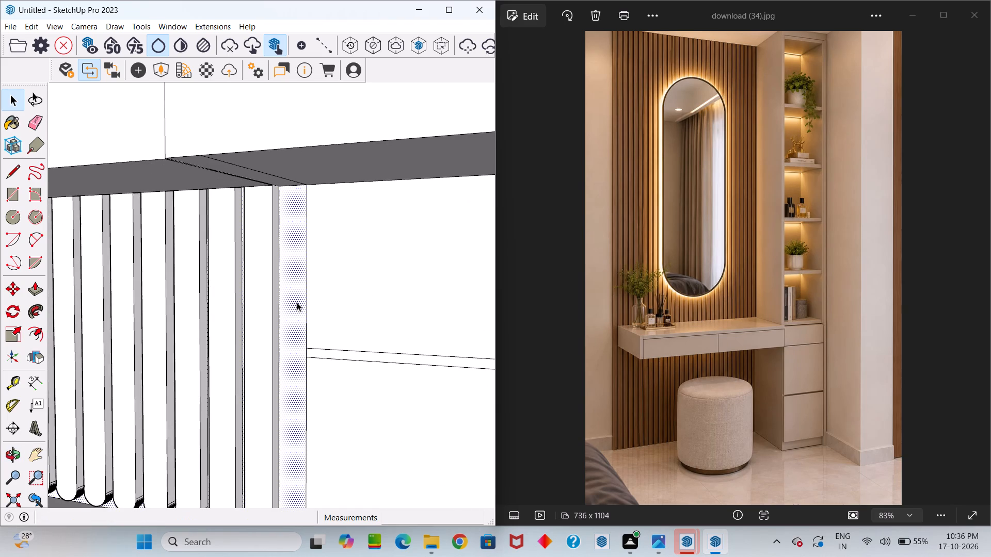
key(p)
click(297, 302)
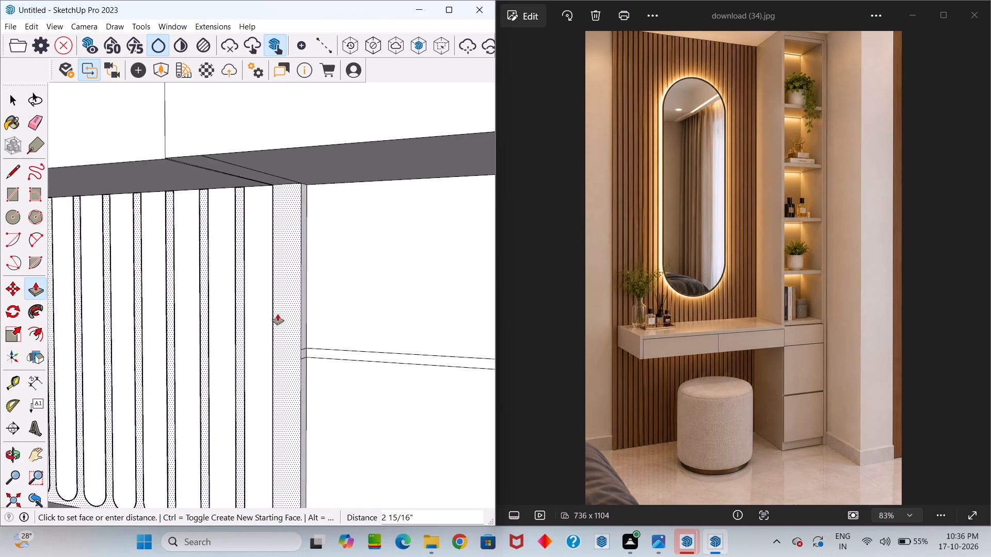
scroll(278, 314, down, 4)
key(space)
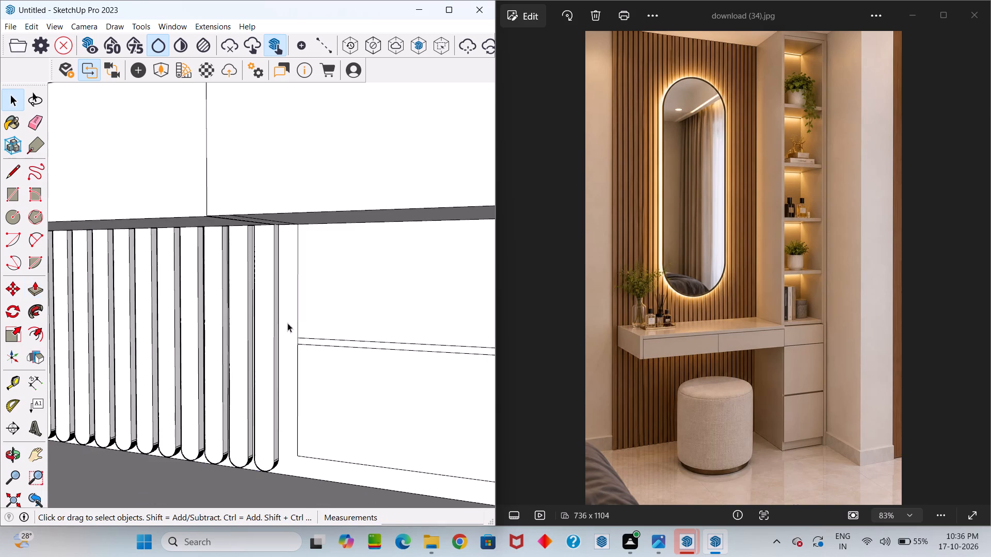
Draw a vertical line 2' 3/8" long beside the last lower flute, from the counter's underside down to the floor edge.
middle_drag(305, 346, 323, 354)
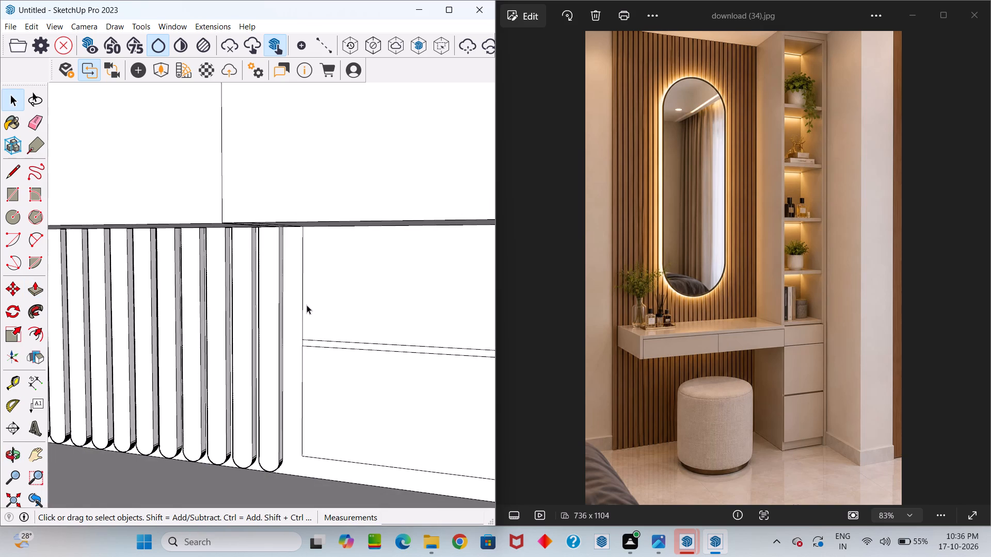
key(l)
scroll(296, 267, up, 11)
middle_drag(281, 225, 286, 216)
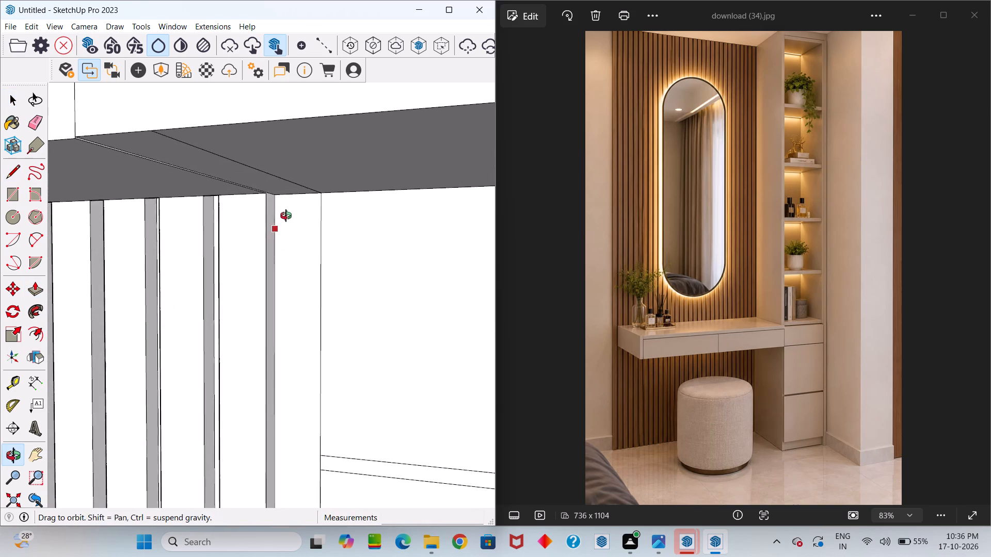
middle_drag(286, 216, 295, 207)
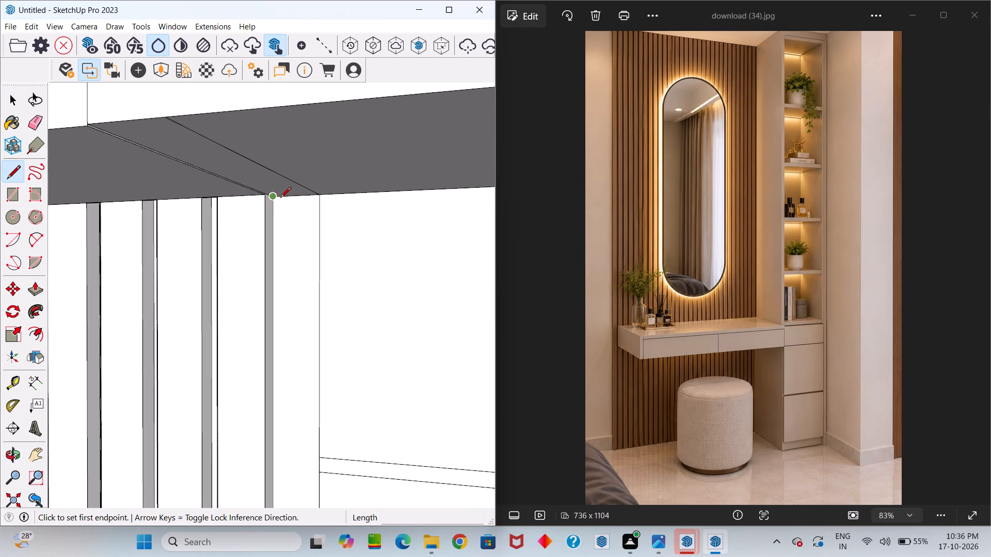
click(280, 199)
scroll(287, 289, down, 17)
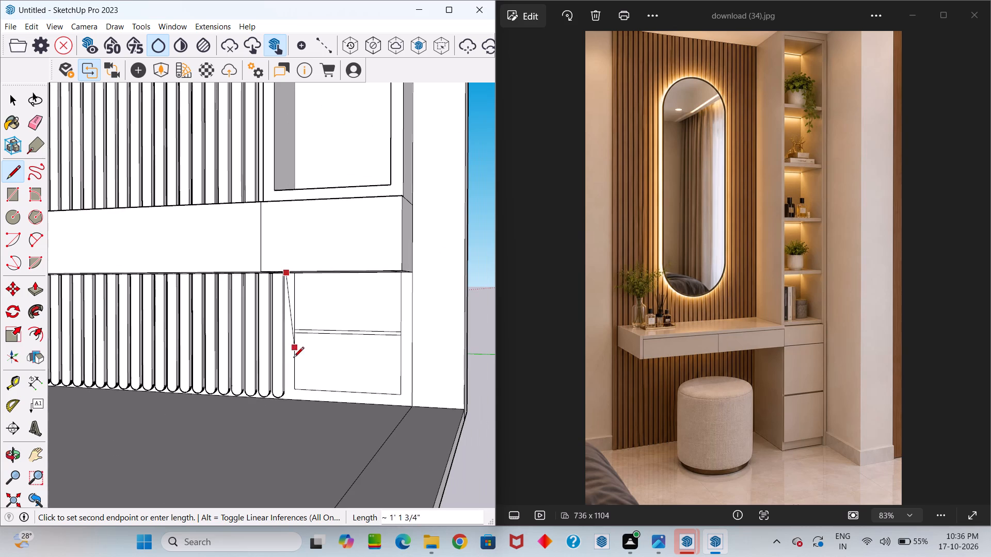
scroll(283, 402, up, 17)
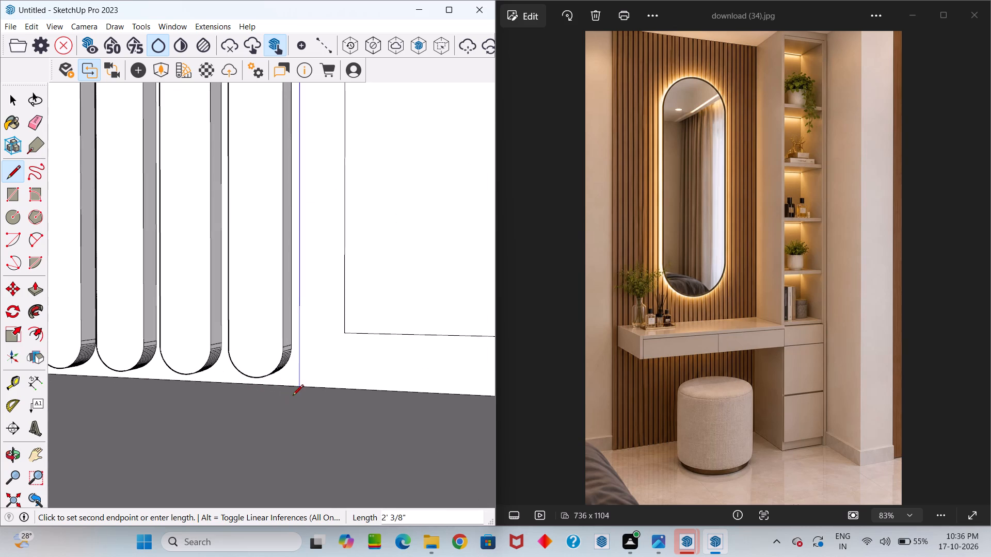
click(296, 389)
key(space)
Push/Pull the border face around the lower cabinet opening outward 1' 1 1/4", flush with the block above.
scroll(293, 396, down, 11)
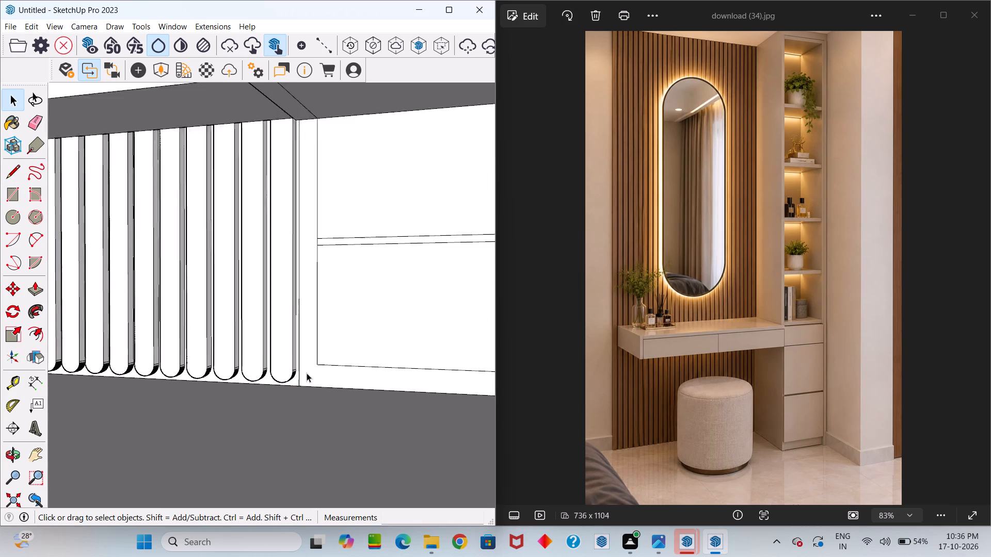
click(306, 365)
key(p)
click(306, 365)
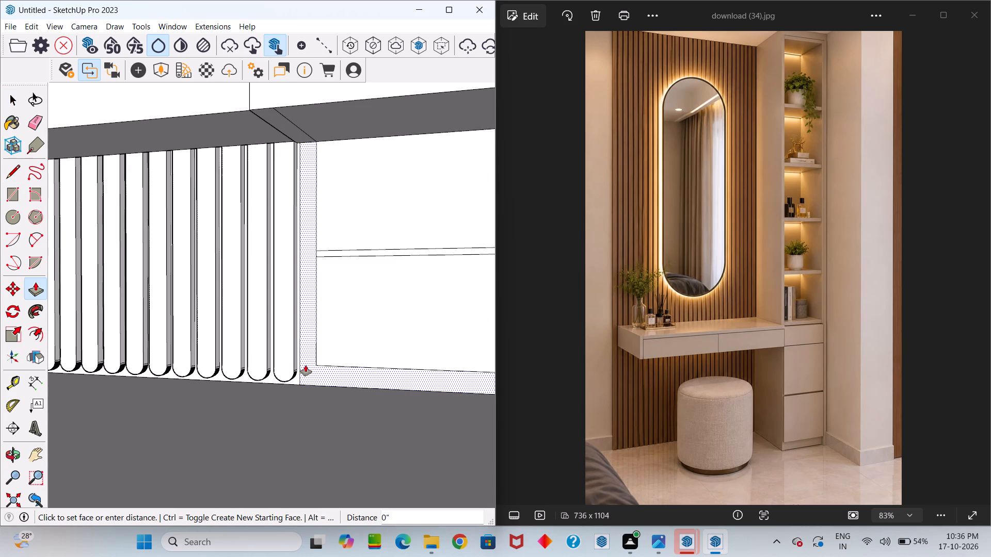
scroll(288, 391, down, 9)
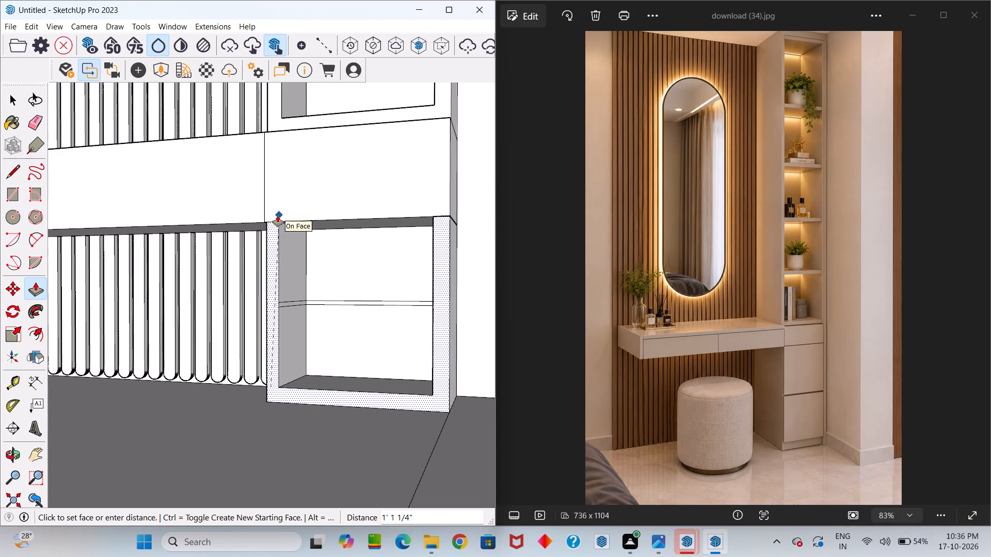
scroll(278, 216, up, 9)
click(278, 216)
key(space)
Push/Pull the thin horizontal divider strip inside the lower cabinet outward by the same distance as its border.
scroll(236, 292, down, 11)
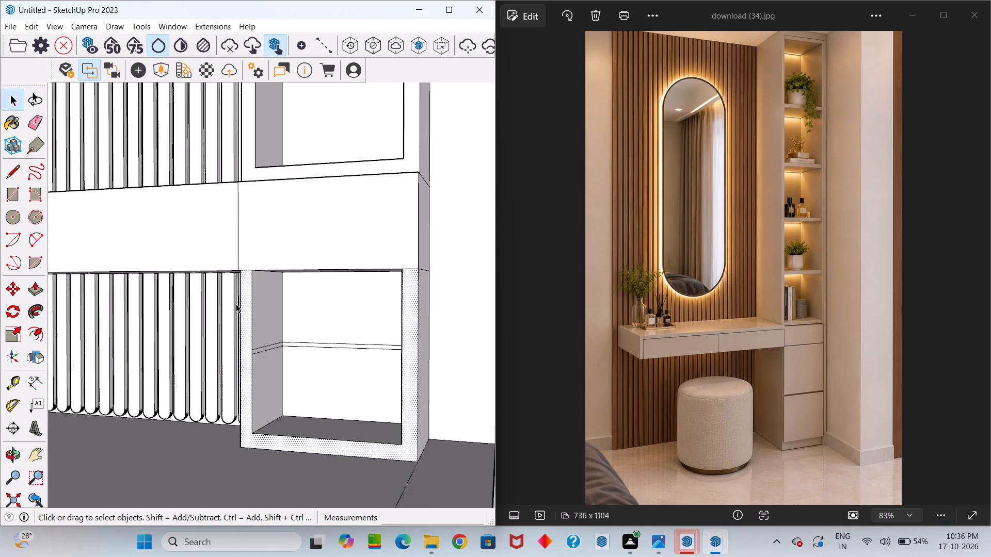
scroll(236, 304, down, 1)
middle_drag(257, 348, 362, 372)
scroll(361, 339, up, 12)
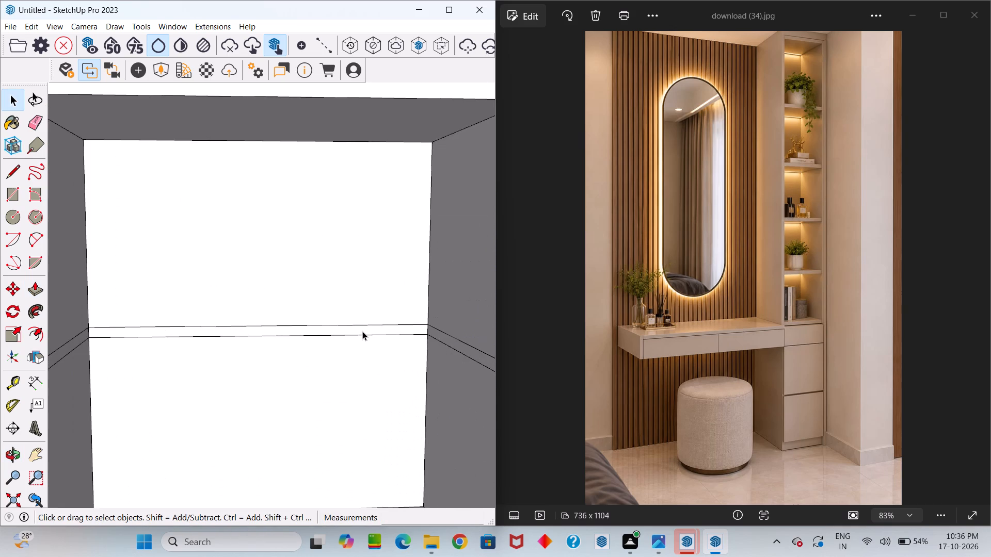
scroll(362, 331, up, 4)
click(362, 331)
key(p)
double_click(363, 331)
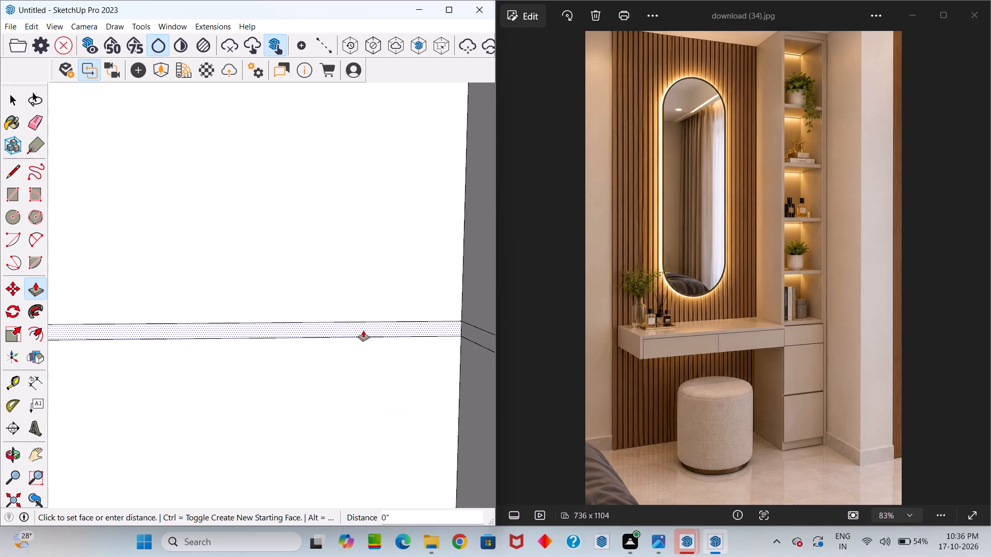
scroll(358, 335, down, 20)
scroll(358, 335, down, 2)
key(space)
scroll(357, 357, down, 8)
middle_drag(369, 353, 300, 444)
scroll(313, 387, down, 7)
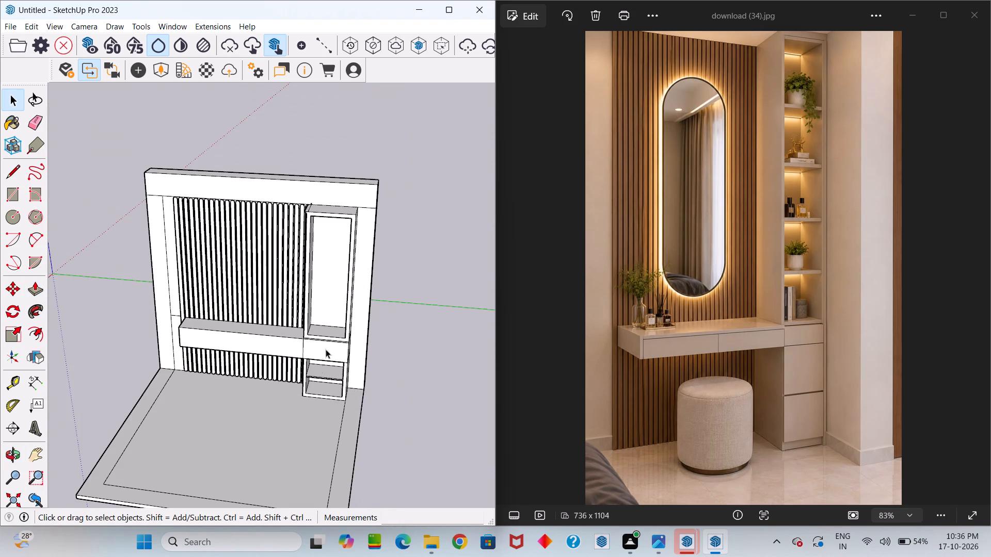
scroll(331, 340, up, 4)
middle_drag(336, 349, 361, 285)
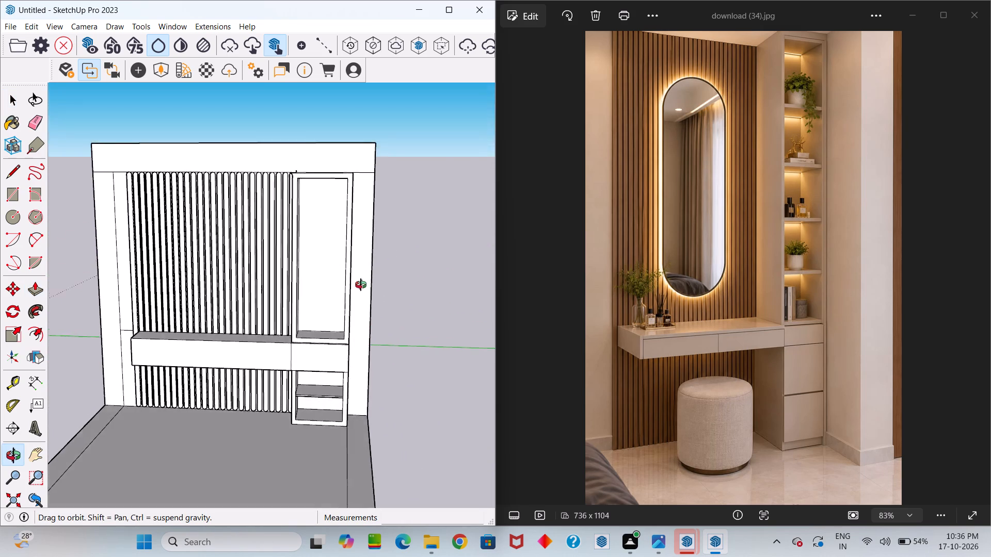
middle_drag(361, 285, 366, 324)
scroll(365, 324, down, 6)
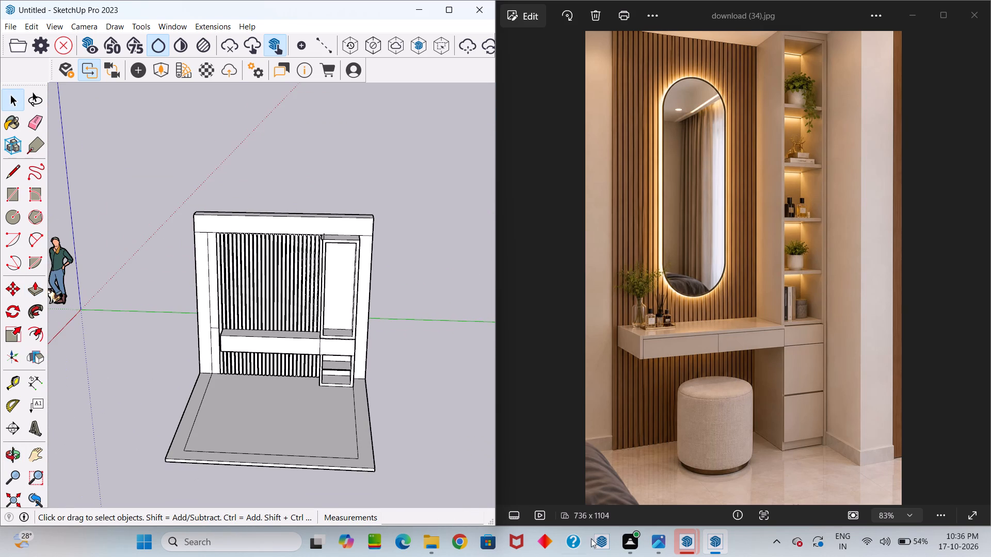
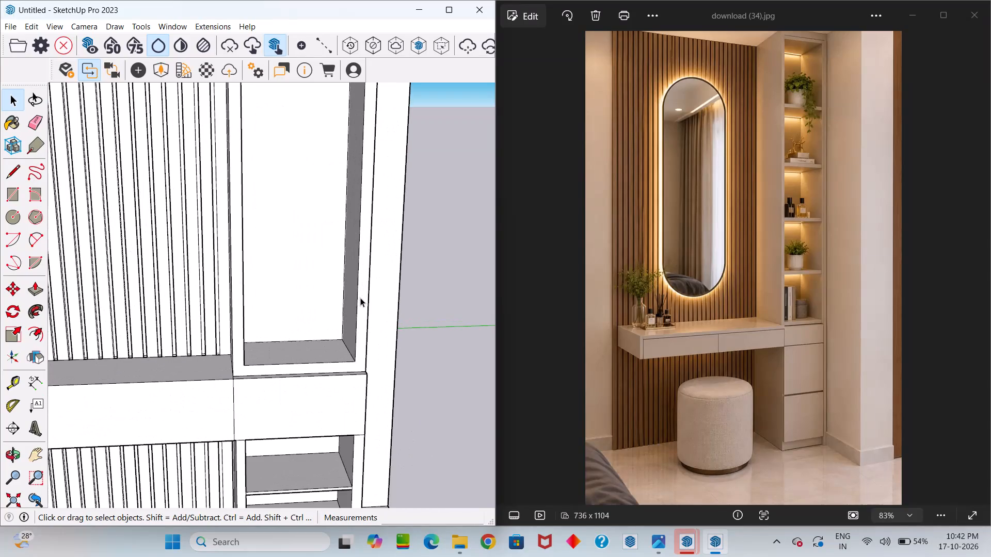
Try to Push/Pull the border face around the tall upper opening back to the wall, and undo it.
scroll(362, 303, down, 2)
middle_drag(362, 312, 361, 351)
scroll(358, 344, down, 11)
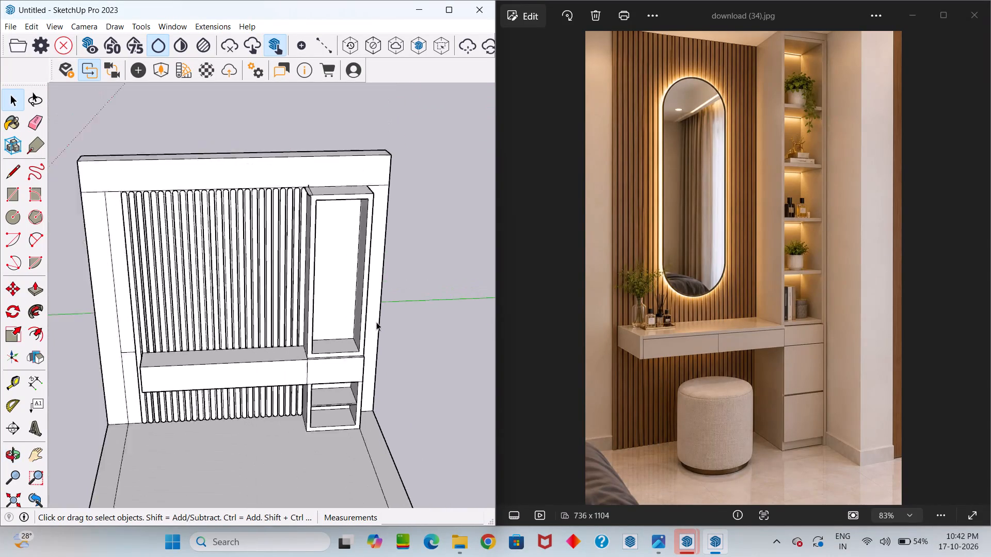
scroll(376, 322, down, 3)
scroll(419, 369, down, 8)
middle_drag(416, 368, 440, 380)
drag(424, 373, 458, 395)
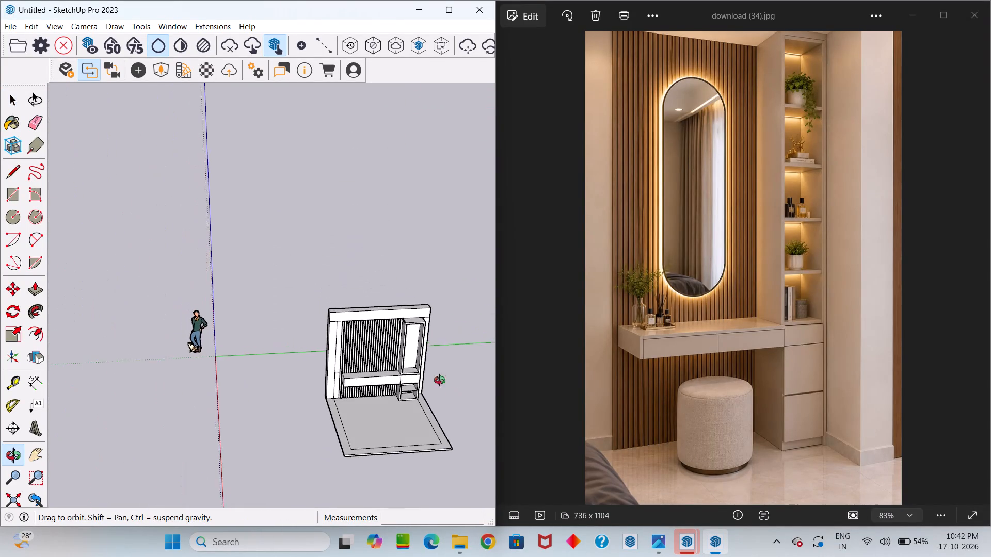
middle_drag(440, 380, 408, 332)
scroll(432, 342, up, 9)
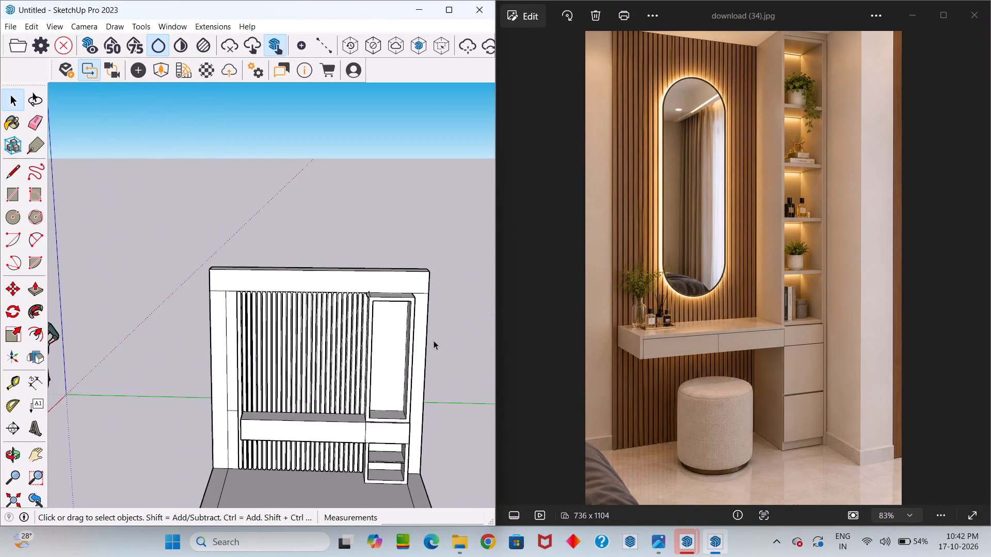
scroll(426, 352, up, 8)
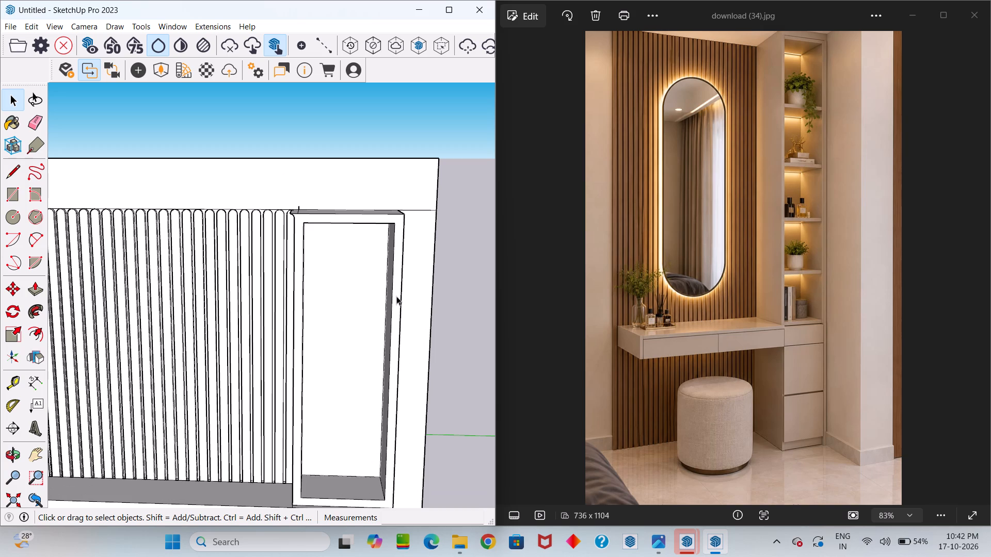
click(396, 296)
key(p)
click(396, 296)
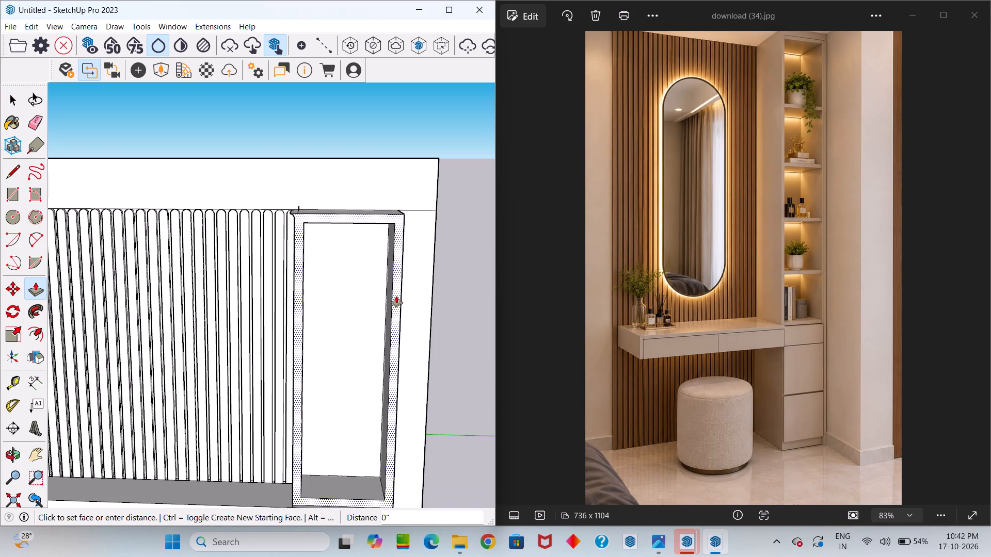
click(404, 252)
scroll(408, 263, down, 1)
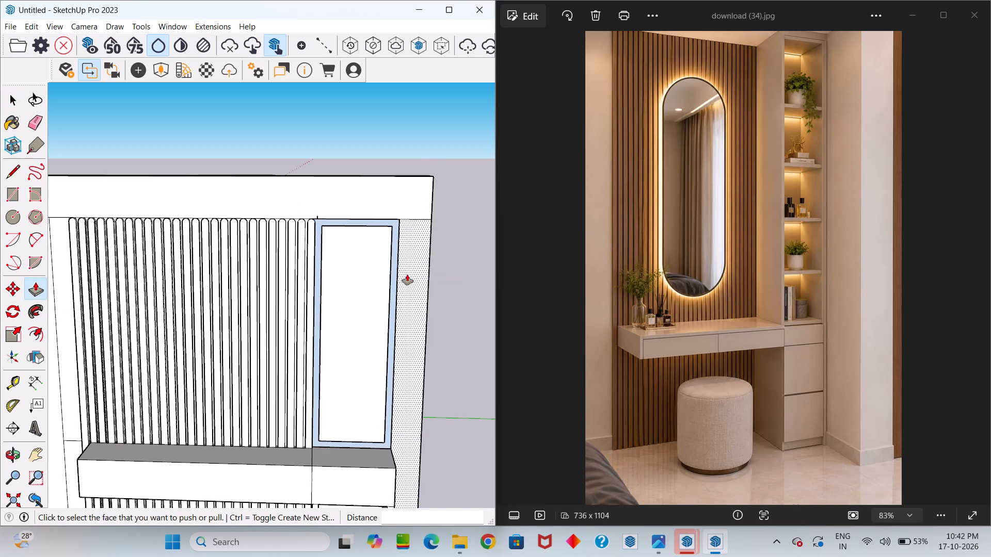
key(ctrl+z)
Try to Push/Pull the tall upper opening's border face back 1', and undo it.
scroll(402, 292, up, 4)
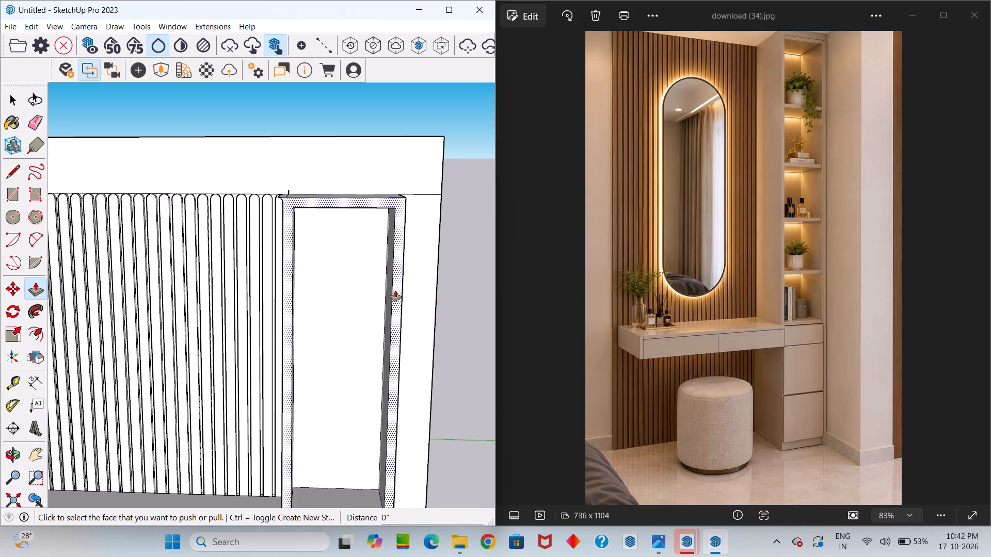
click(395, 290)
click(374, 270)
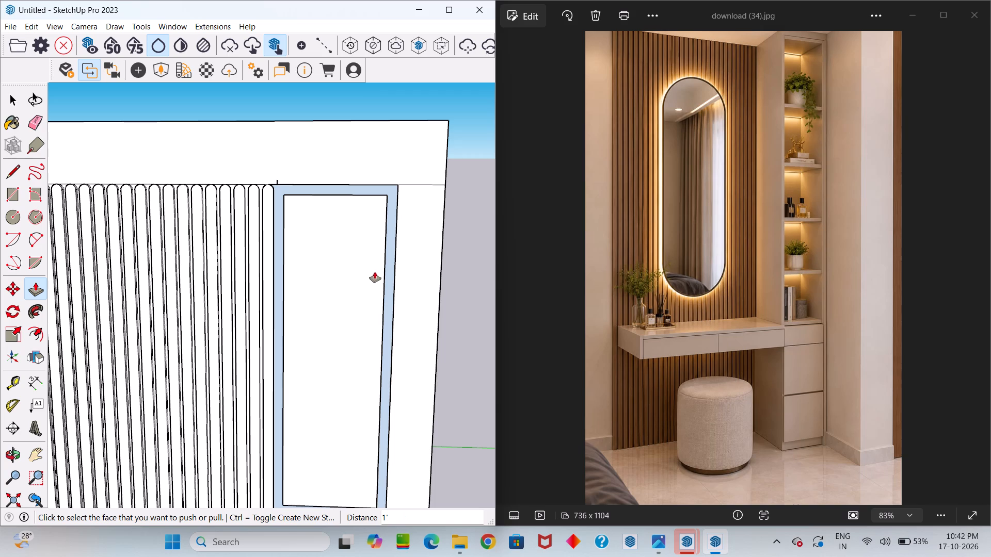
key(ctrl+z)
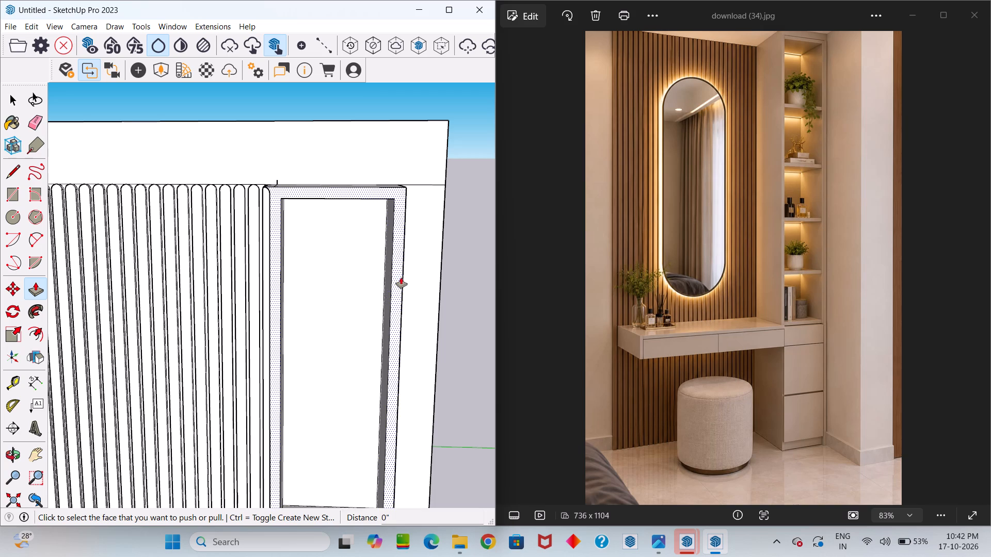
Push/Pull the tall upper opening's border face back 11", in line with the edge of the adjacent flute.
click(401, 277)
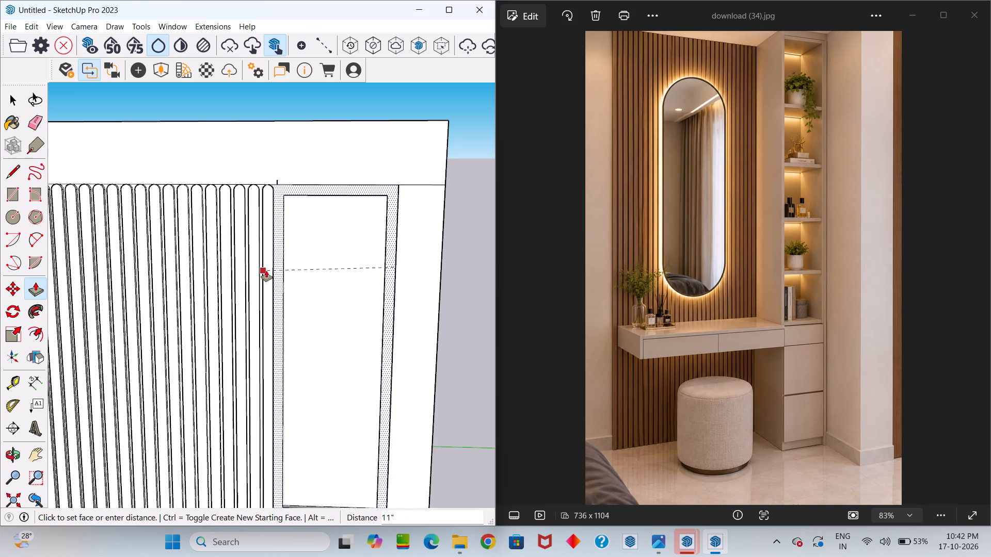
click(266, 271)
key(space)
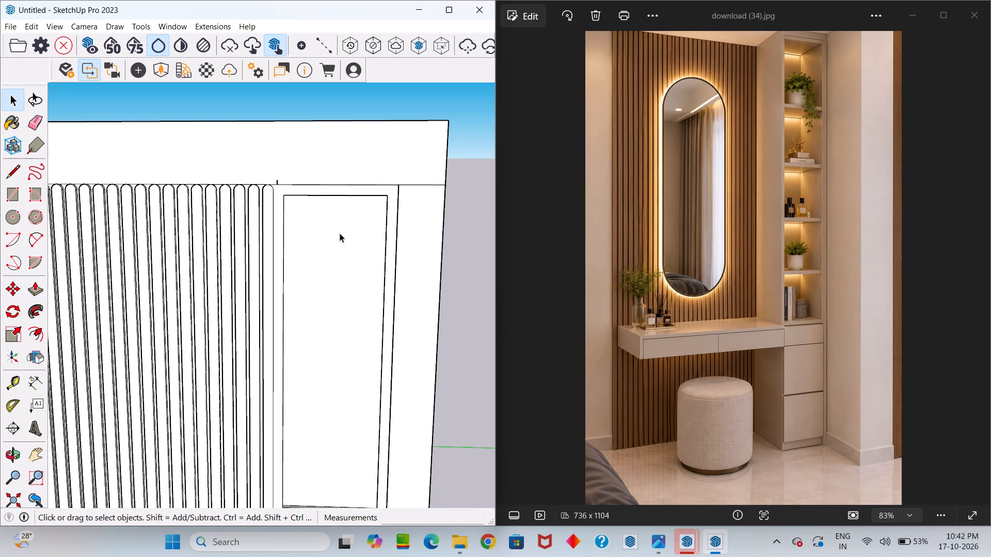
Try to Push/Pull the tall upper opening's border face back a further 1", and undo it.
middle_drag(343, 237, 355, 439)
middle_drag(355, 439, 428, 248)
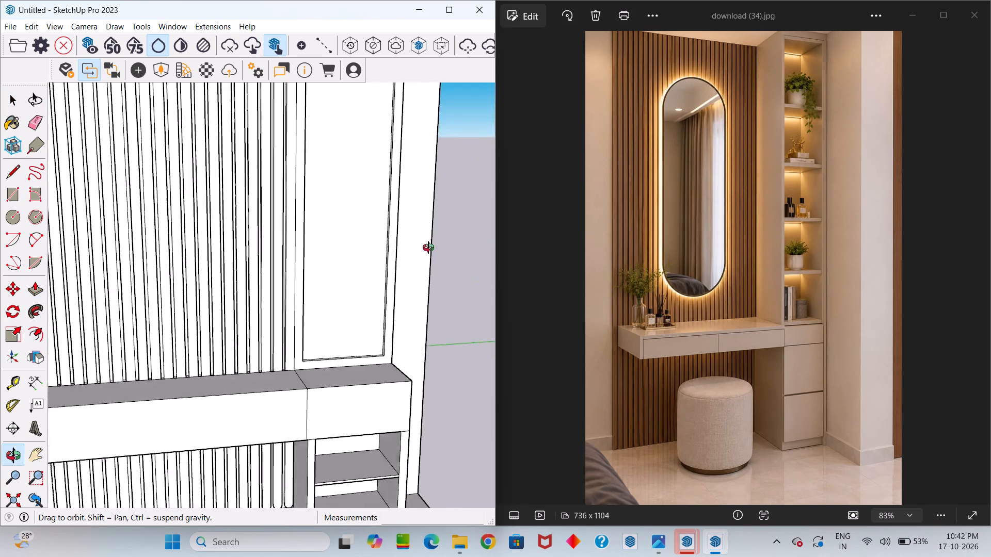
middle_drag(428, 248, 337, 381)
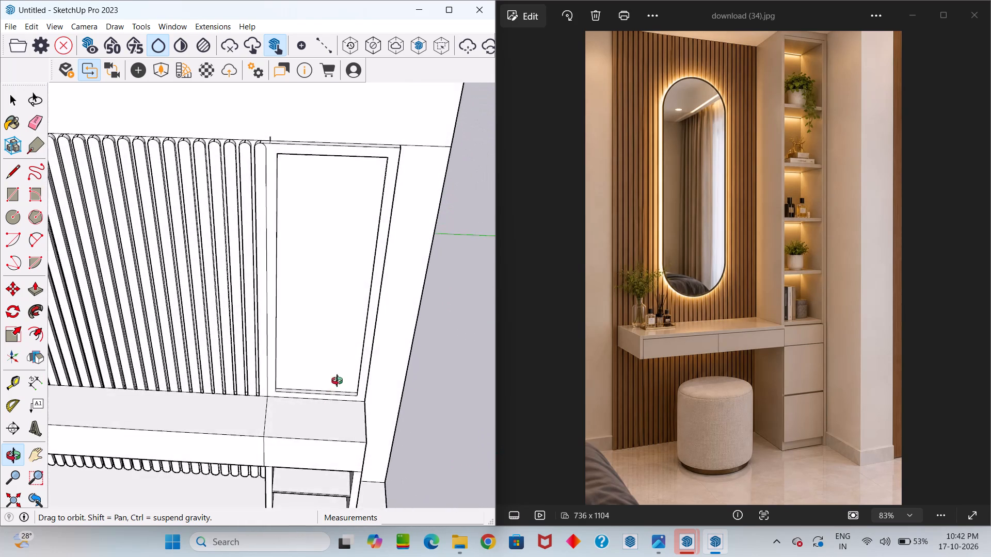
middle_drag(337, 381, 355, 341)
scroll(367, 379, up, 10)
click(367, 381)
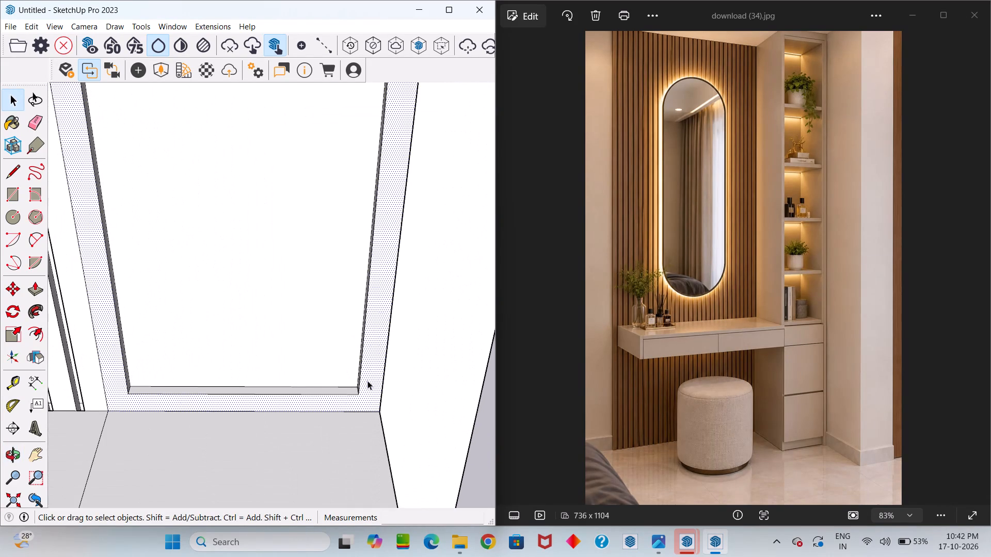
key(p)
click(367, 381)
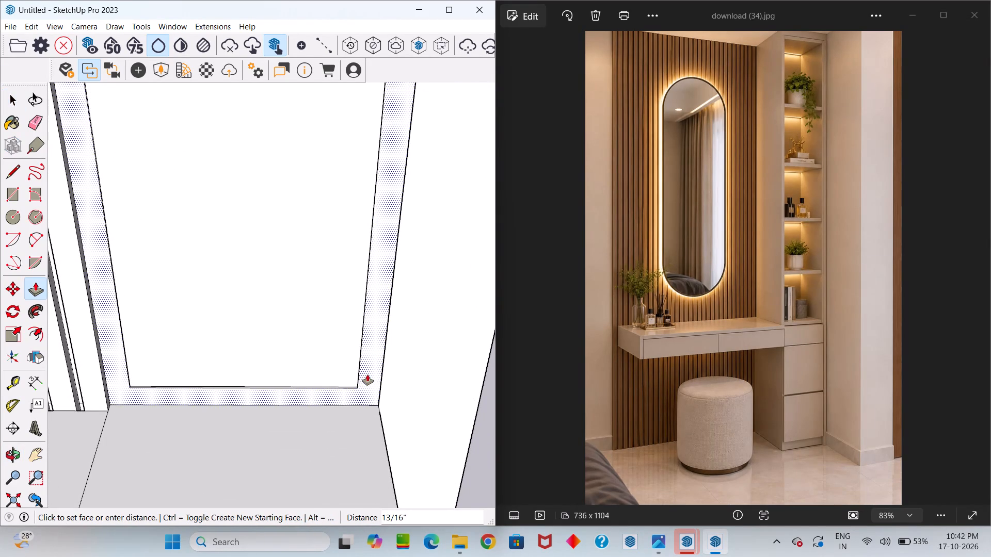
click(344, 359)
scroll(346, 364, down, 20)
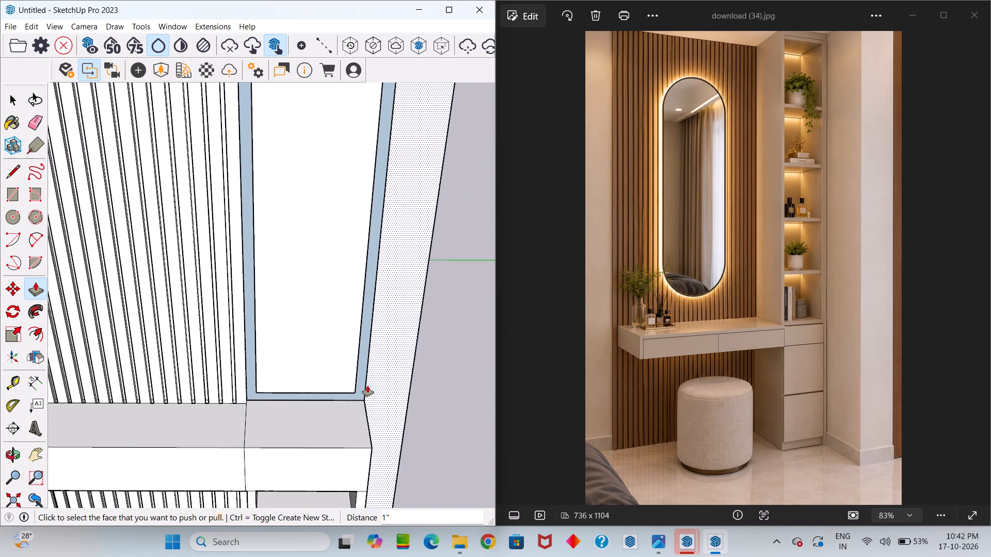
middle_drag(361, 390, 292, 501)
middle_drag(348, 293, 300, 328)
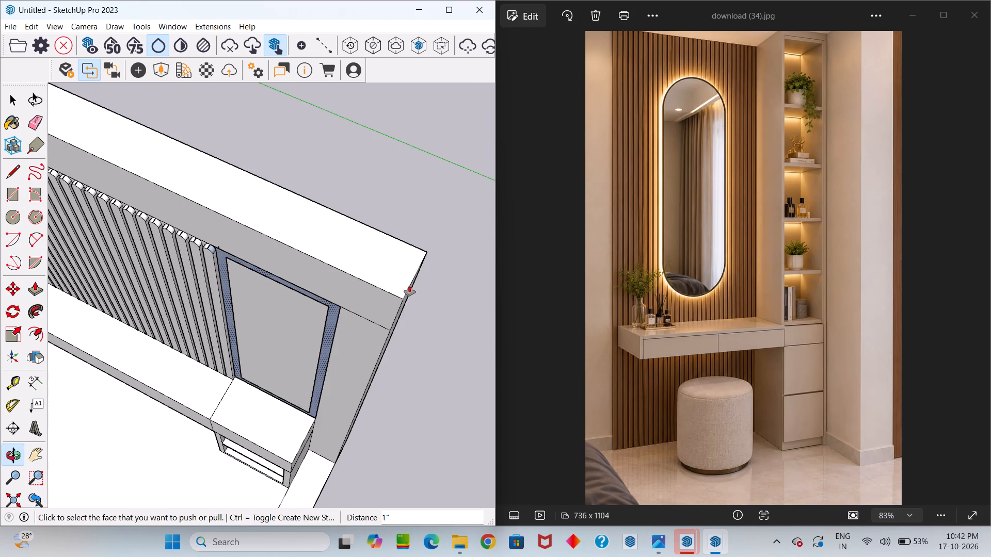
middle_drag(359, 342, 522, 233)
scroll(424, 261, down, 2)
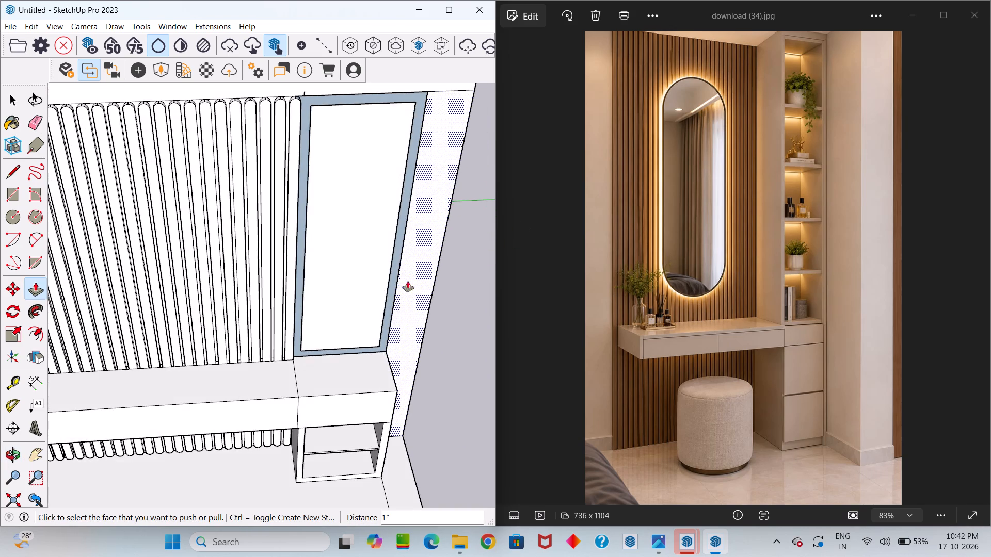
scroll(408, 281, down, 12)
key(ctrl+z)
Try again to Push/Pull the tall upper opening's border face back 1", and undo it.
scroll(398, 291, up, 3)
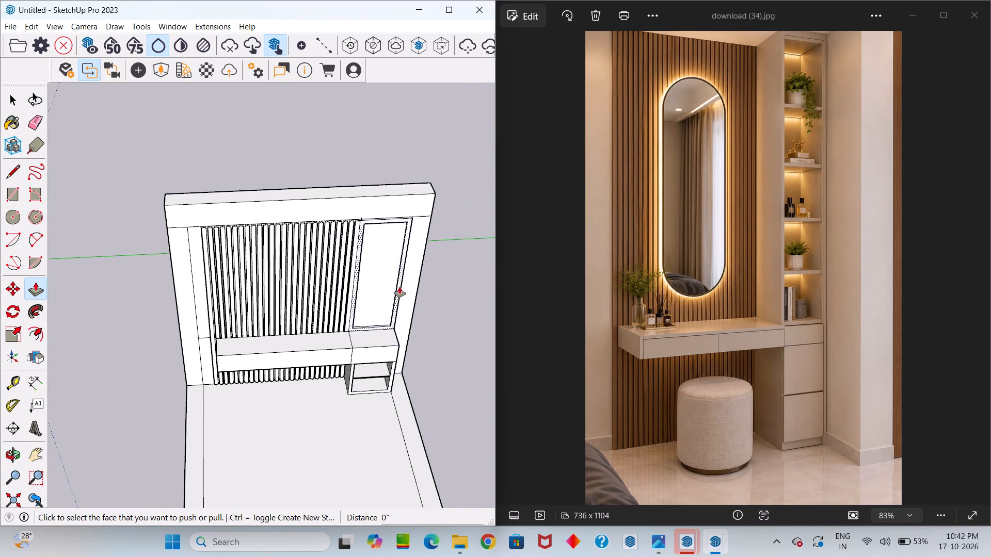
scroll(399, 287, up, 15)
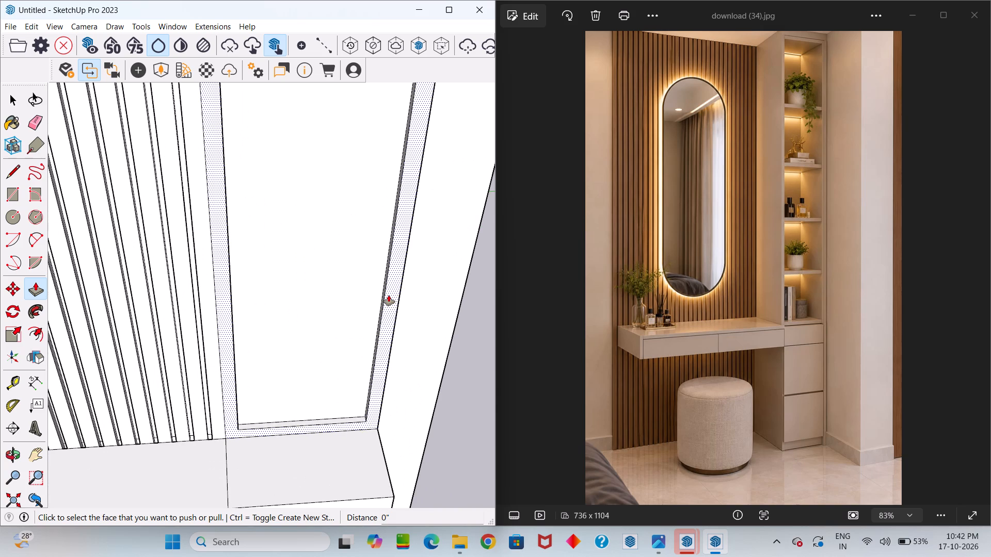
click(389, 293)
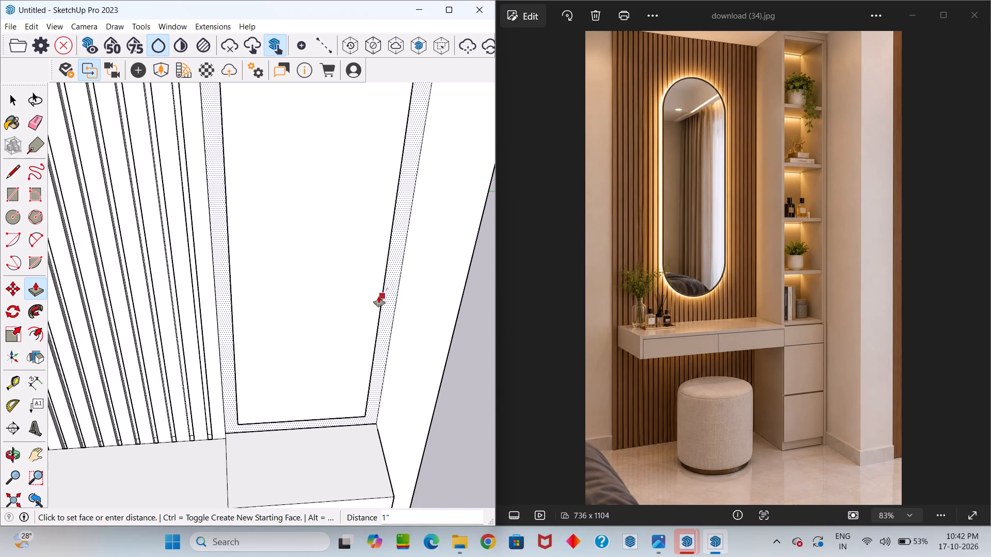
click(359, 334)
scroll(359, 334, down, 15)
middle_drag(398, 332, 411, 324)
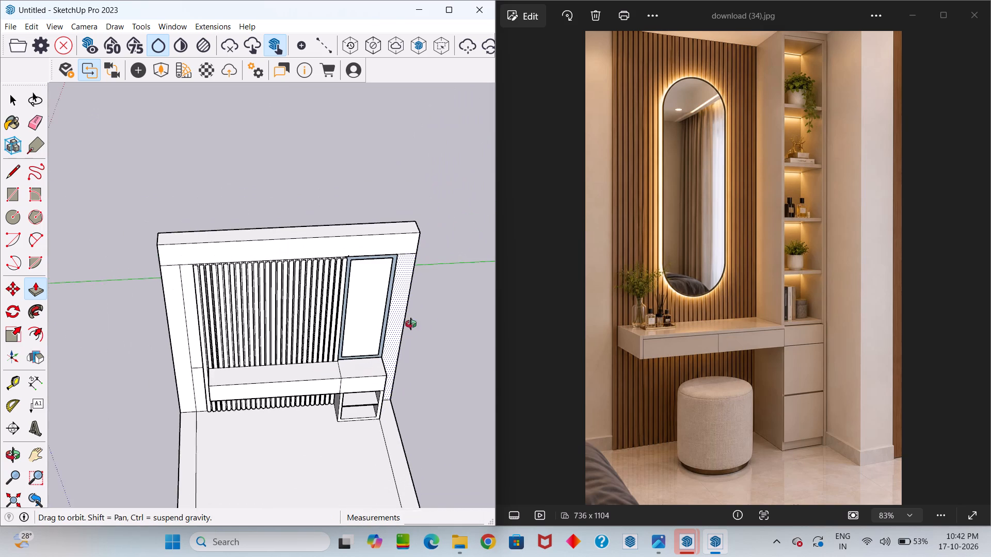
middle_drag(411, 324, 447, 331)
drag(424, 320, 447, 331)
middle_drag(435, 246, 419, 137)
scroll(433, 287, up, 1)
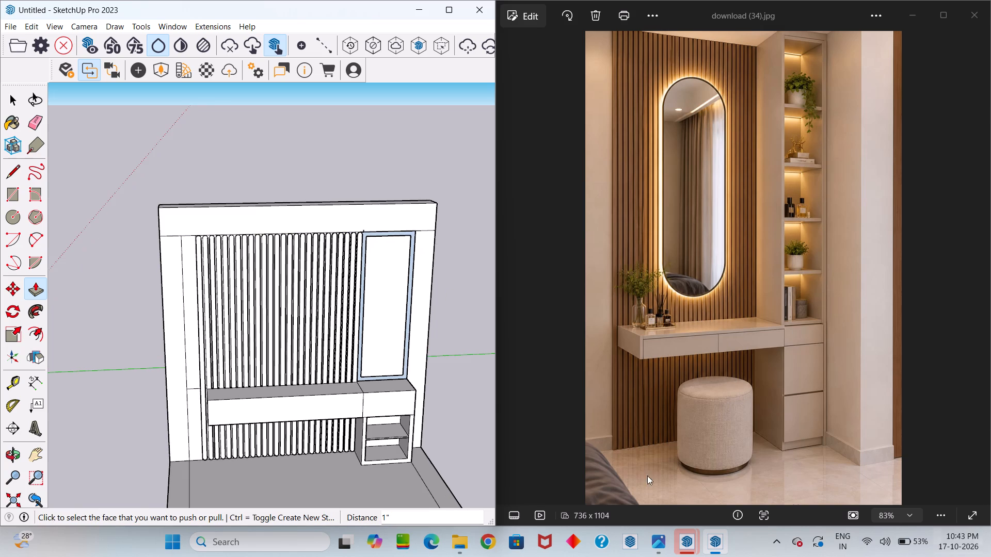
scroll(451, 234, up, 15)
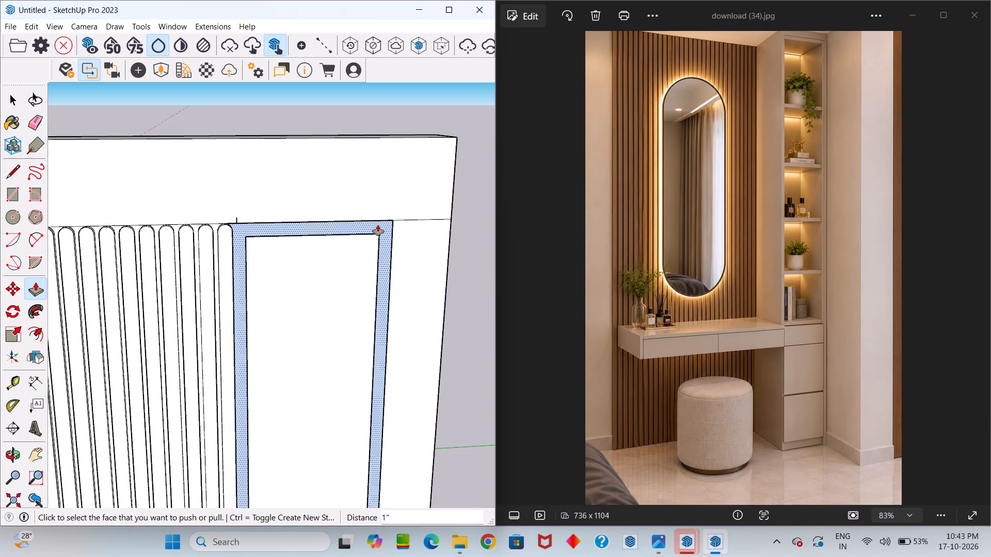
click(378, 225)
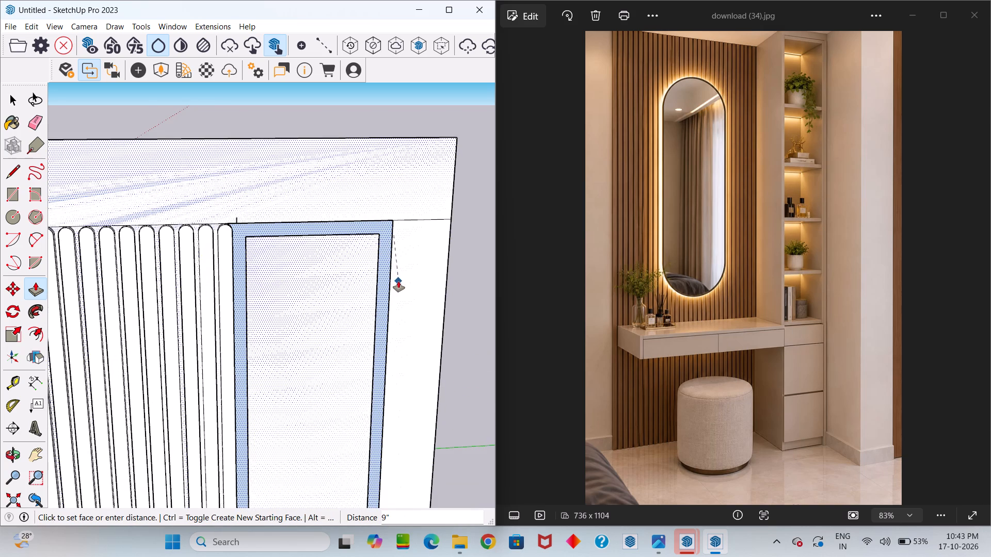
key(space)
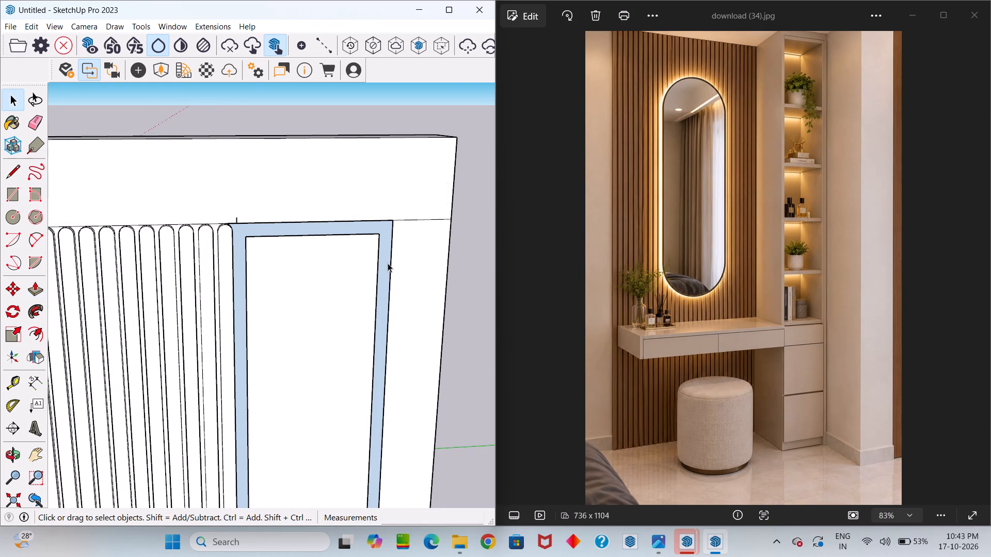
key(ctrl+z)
Push/Pull the recessed panel face inside the tall upper opening outward, flush with its surrounding border.
middle_drag(380, 267, 375, 441)
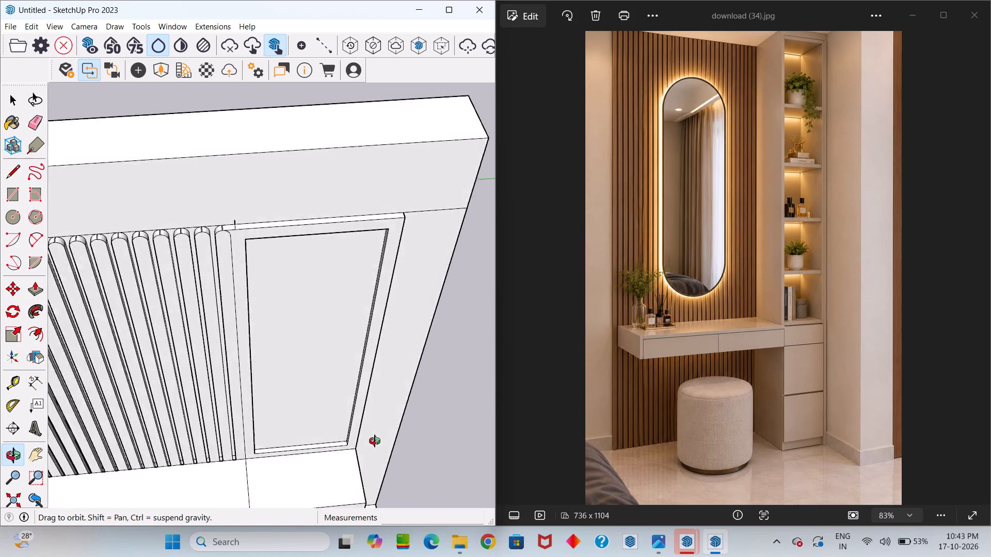
middle_drag(375, 441, 372, 454)
scroll(387, 246, up, 9)
click(407, 196)
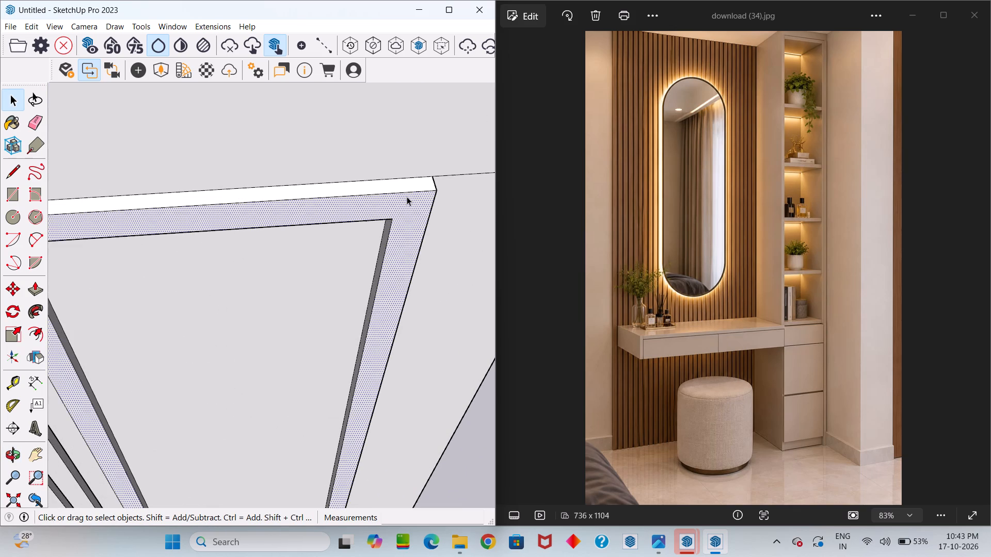
scroll(341, 269, down, 15)
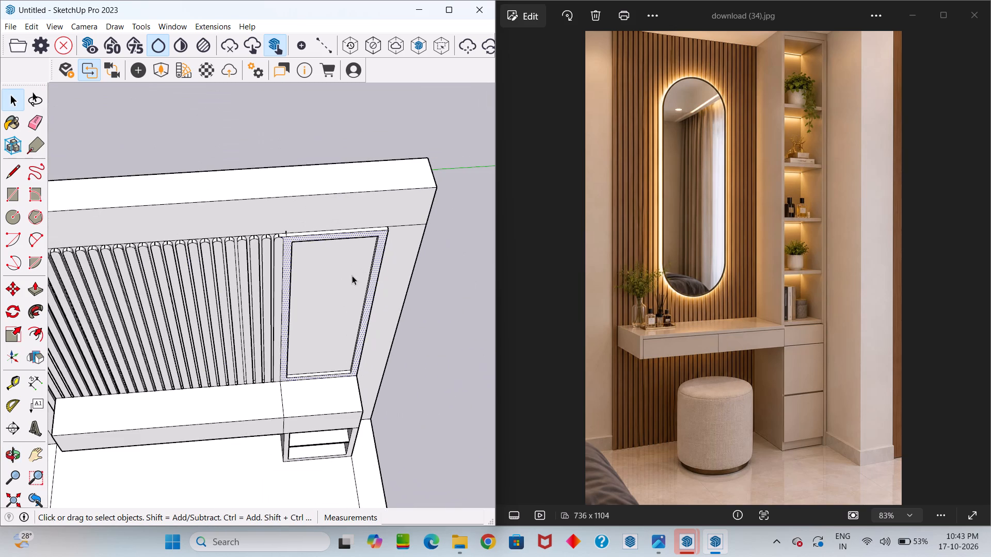
middle_drag(342, 284, 345, 227)
click(344, 262)
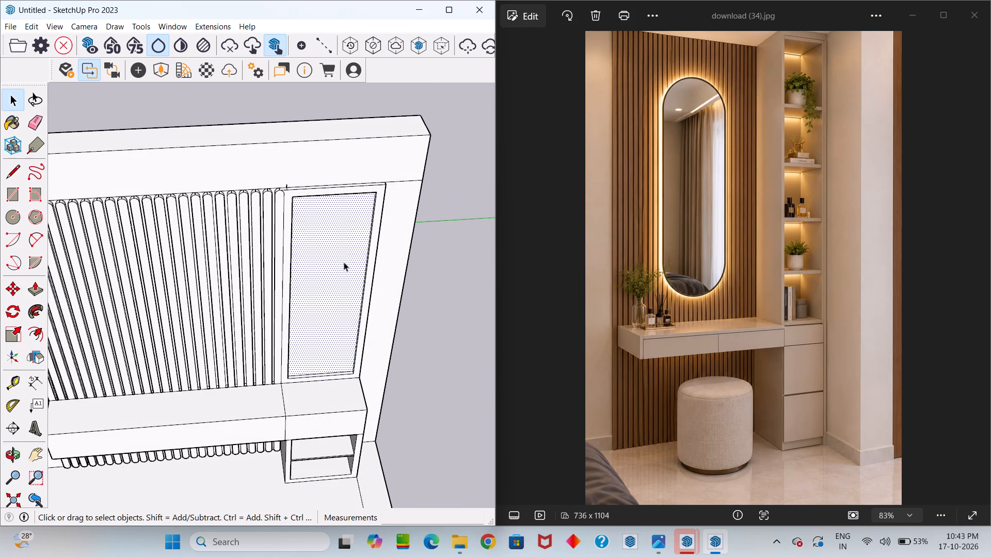
key(p)
click(344, 262)
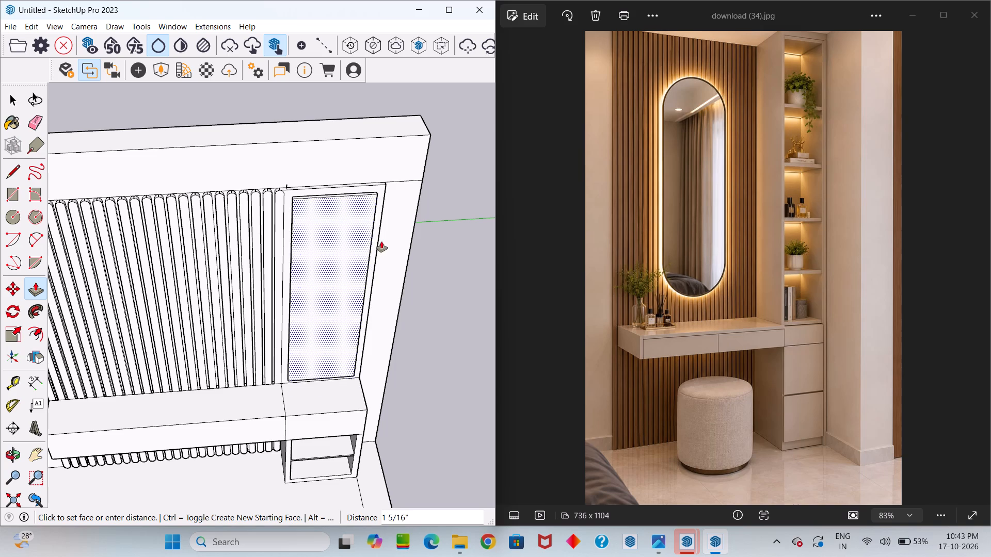
click(380, 235)
key(space)
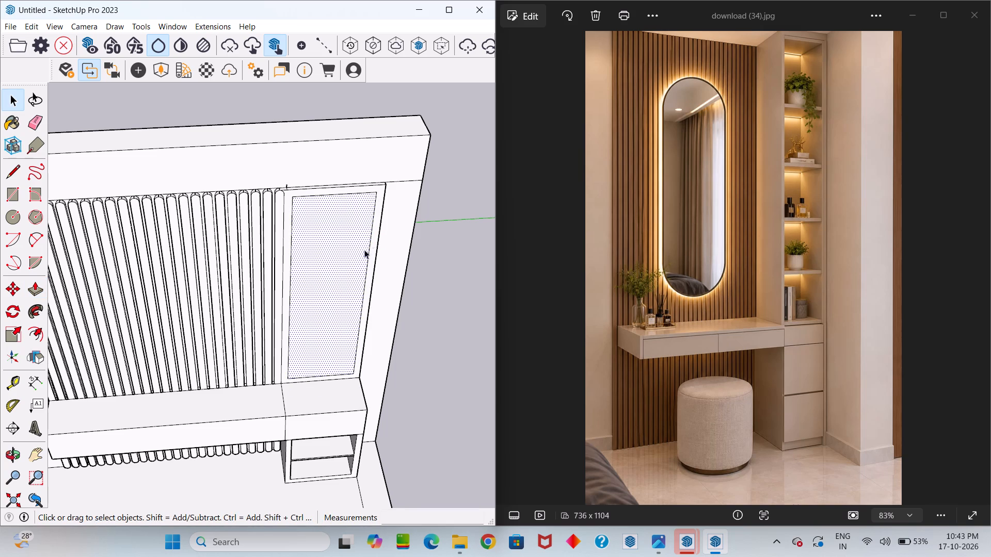
Inspect the tall upper panel and its surrounding border from below, above and the front.
middle_drag(350, 294, 271, 219)
scroll(310, 143, up, 5)
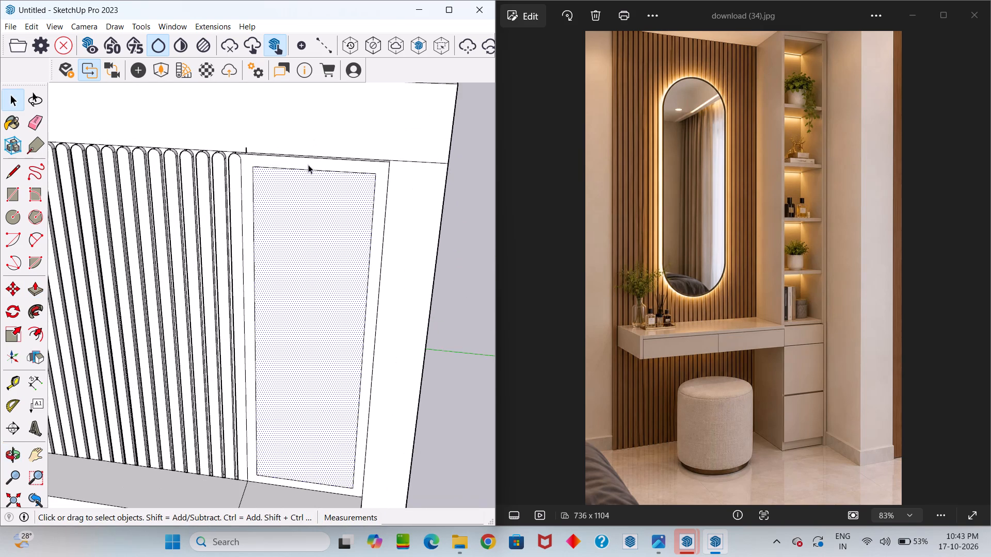
middle_drag(301, 182, 395, 399)
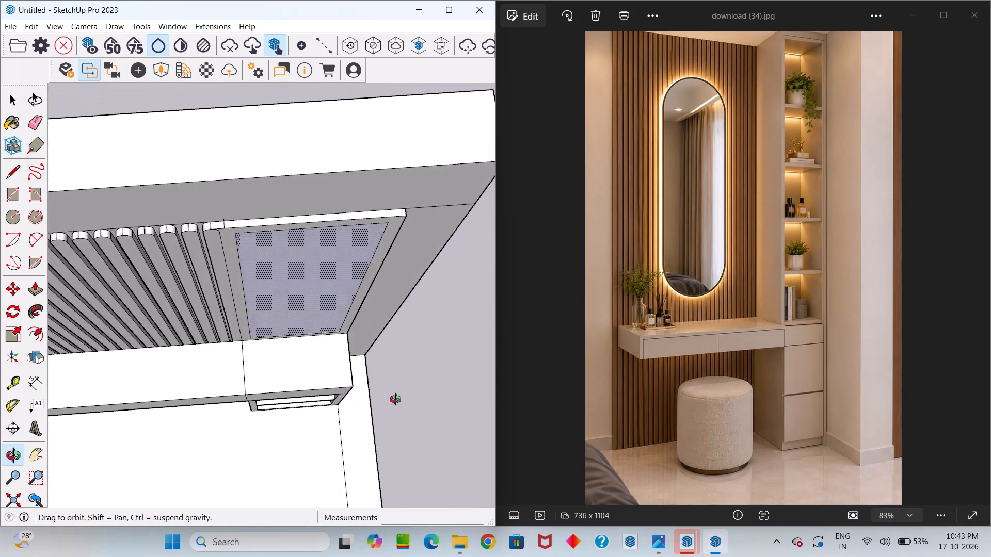
middle_drag(395, 399, 250, 305)
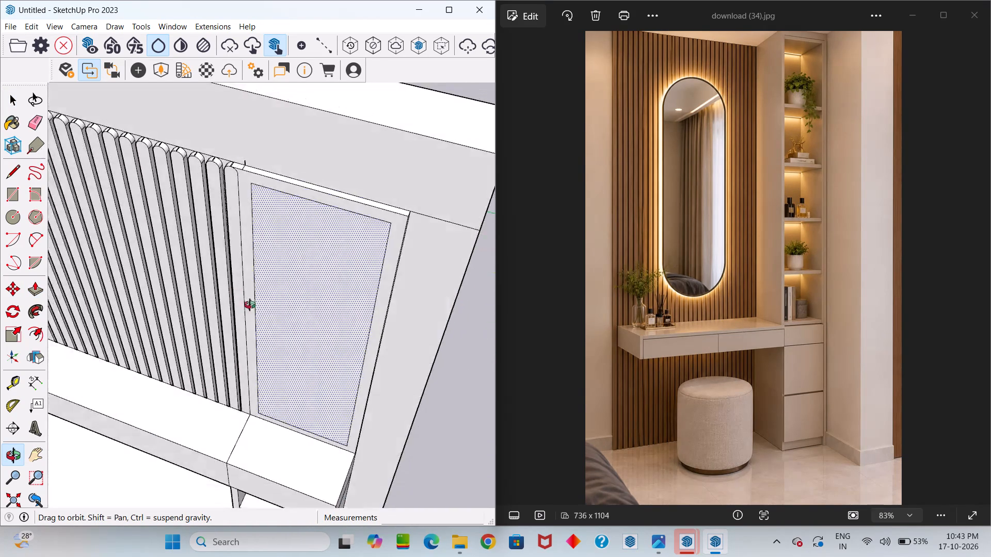
middle_drag(250, 305, 146, 195)
scroll(318, 241, down, 5)
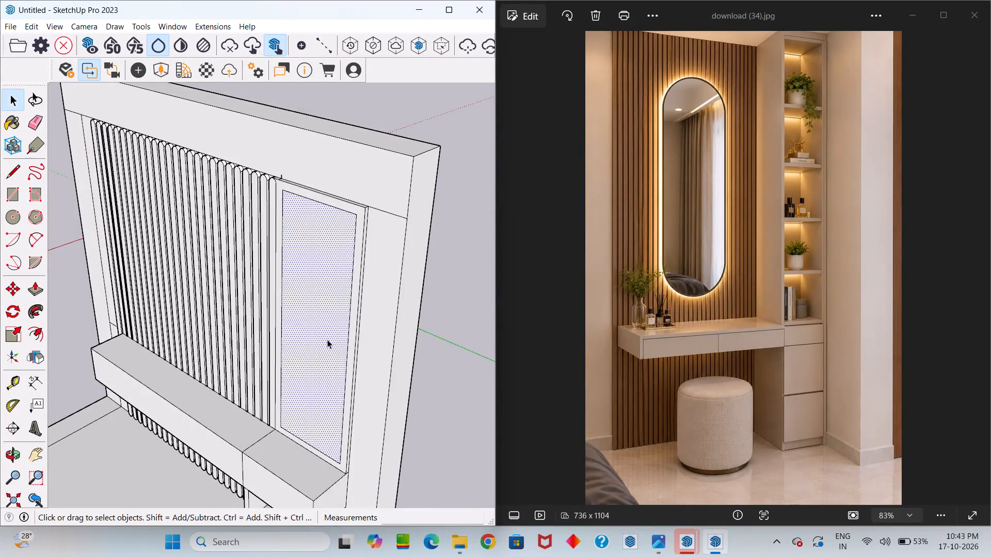
middle_drag(317, 377, 429, 272)
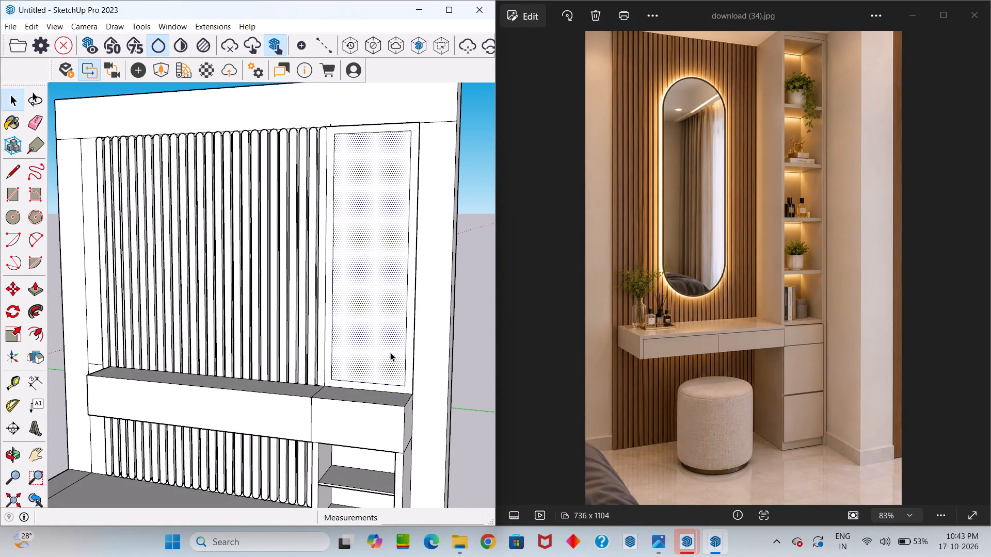
Copy the tall upper panel's bottom edge up to its top edge and divide the span into 5 equal parts.
middle_drag(401, 360, 470, 341)
scroll(387, 354, up, 4)
click(390, 380)
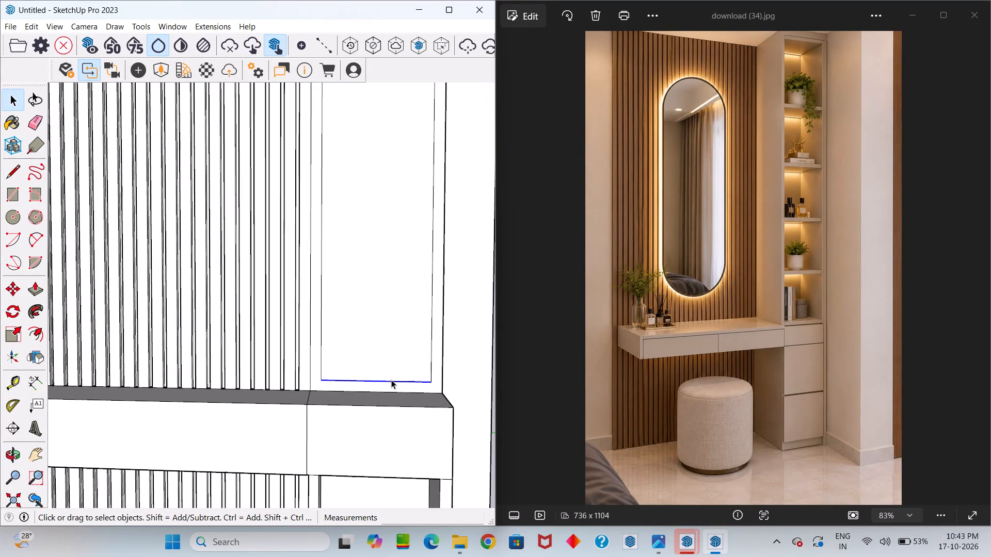
key(m)
click(391, 380)
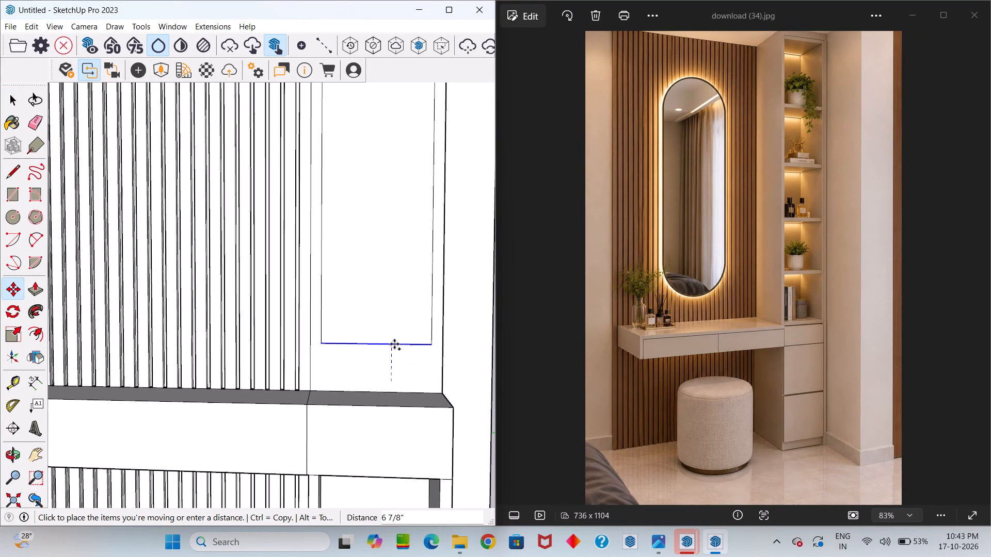
scroll(397, 330, down, 16)
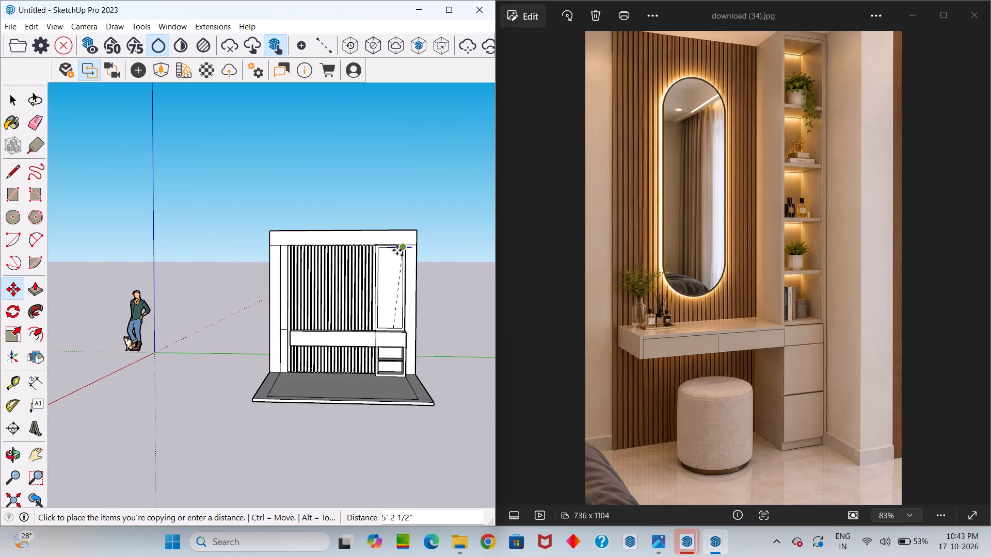
scroll(391, 250, up, 8)
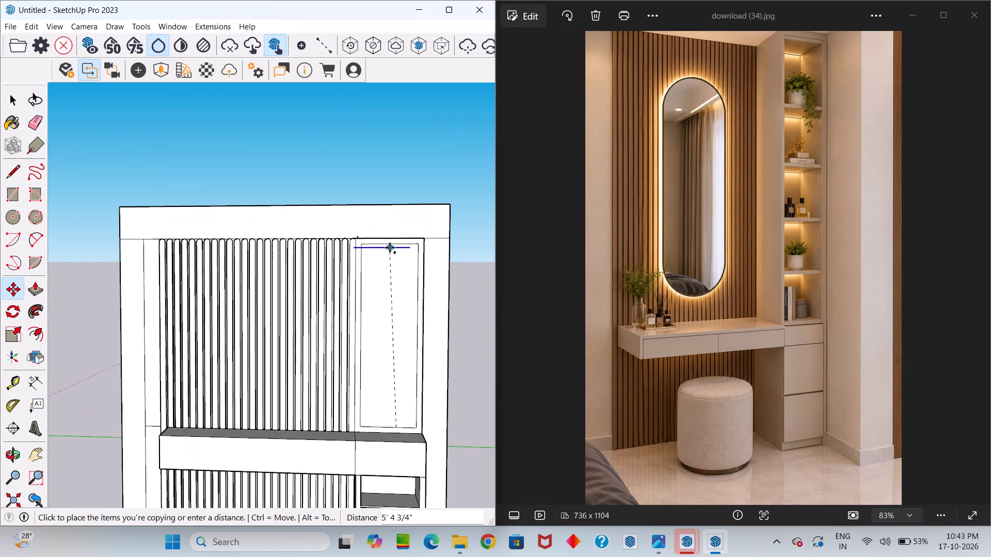
click(395, 245)
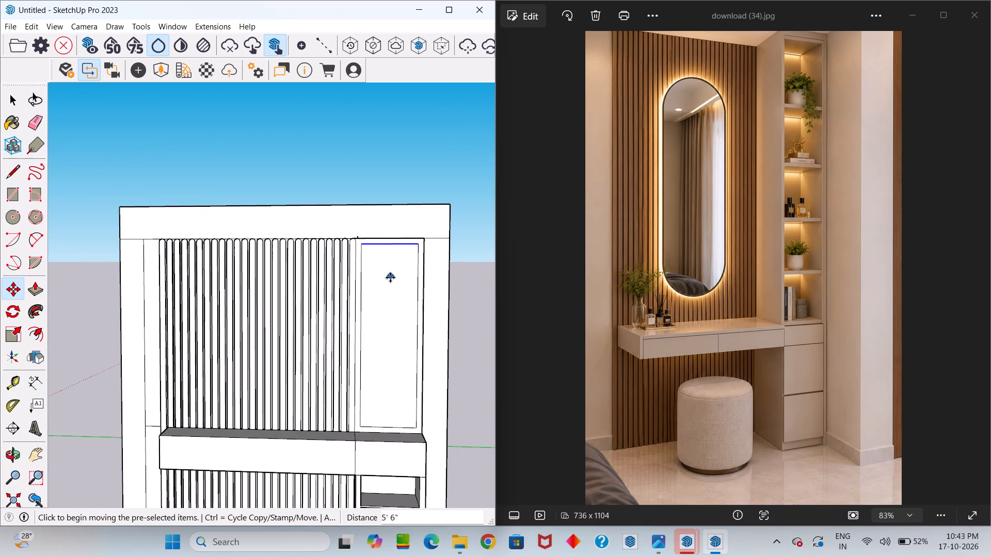
key(slash)
key(5)
key(Return)
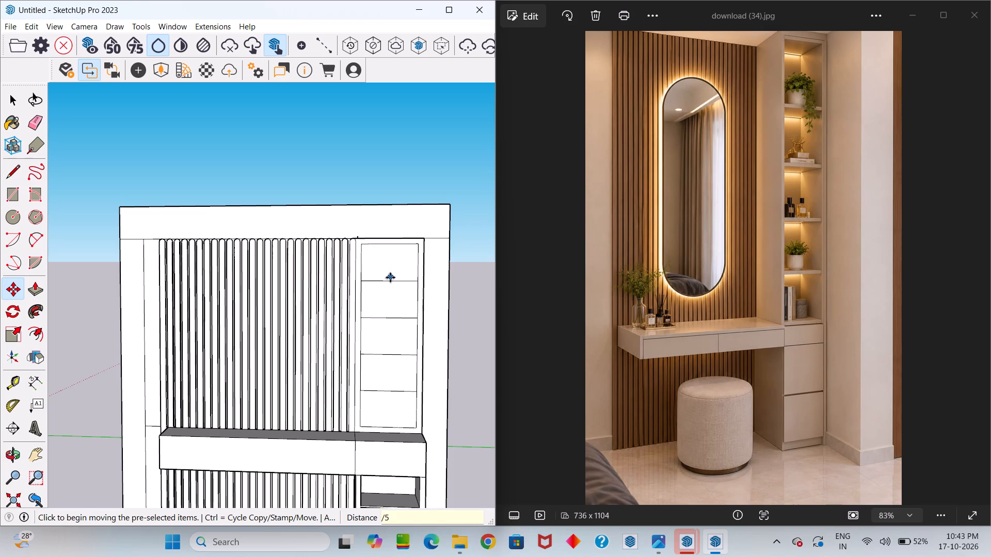
key(space)
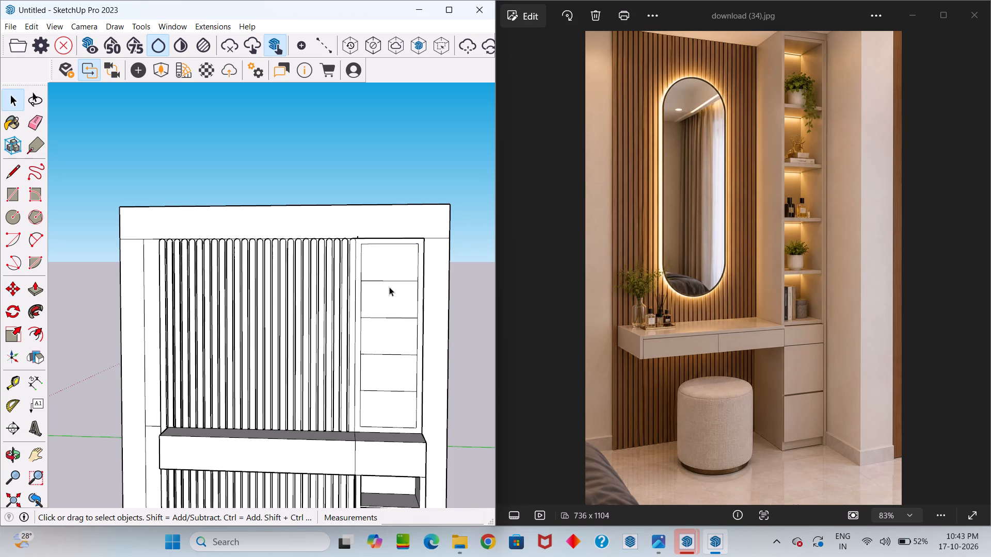
Select the four horizontal divider lines of the tall upper panel and copy them 0.4" upward.
scroll(392, 287, up, 4)
click(399, 276)
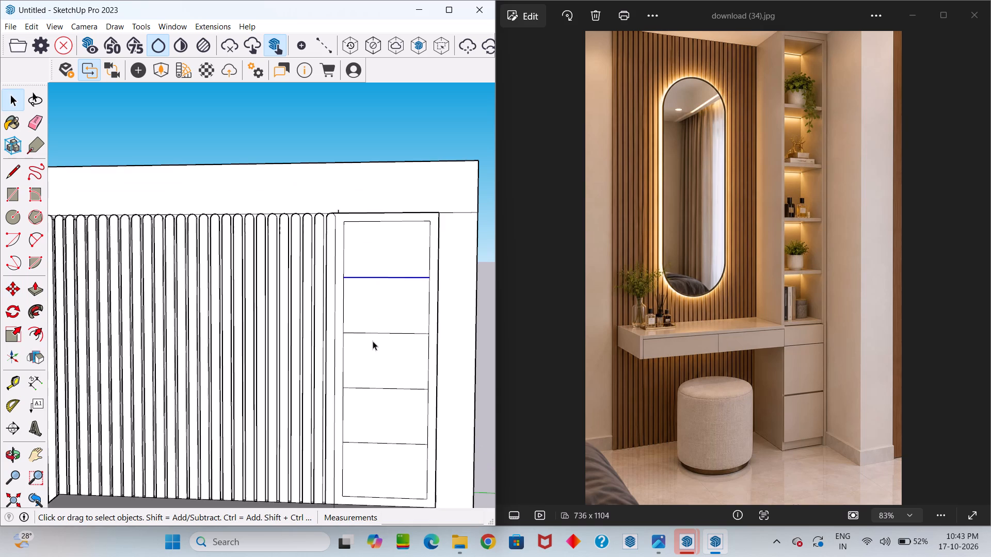
ctrl+click(386, 333)
ctrl+click(394, 387)
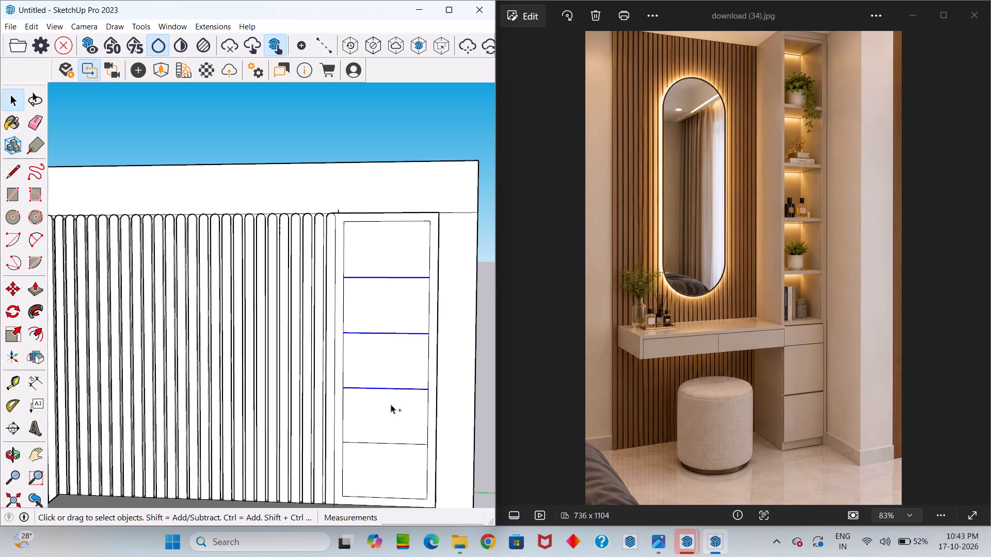
ctrl+click(394, 444)
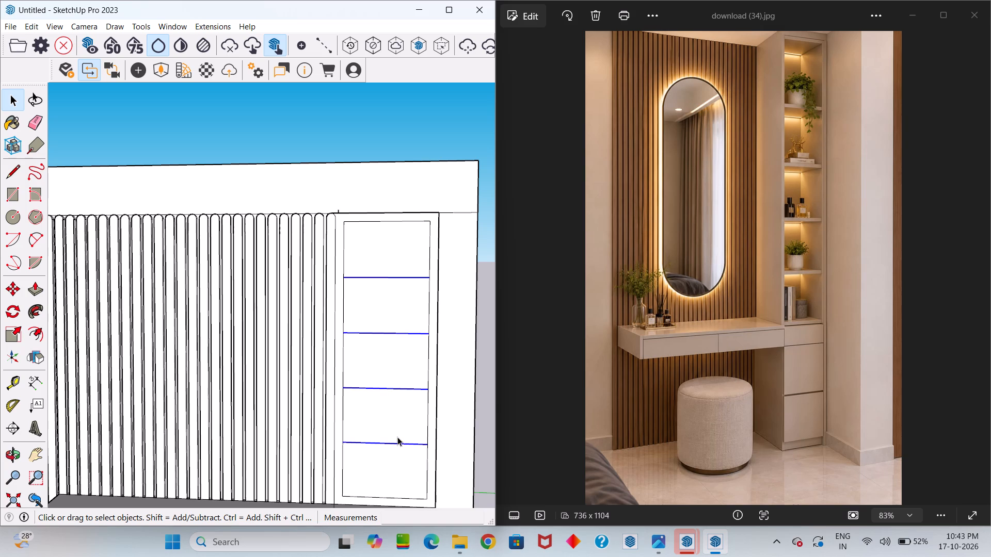
key(m)
click(395, 446)
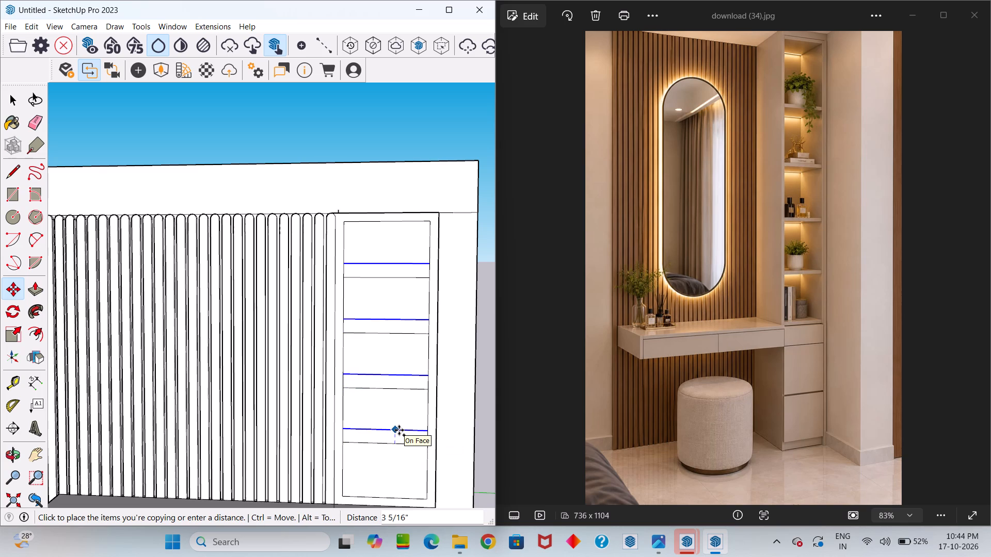
text(0.)
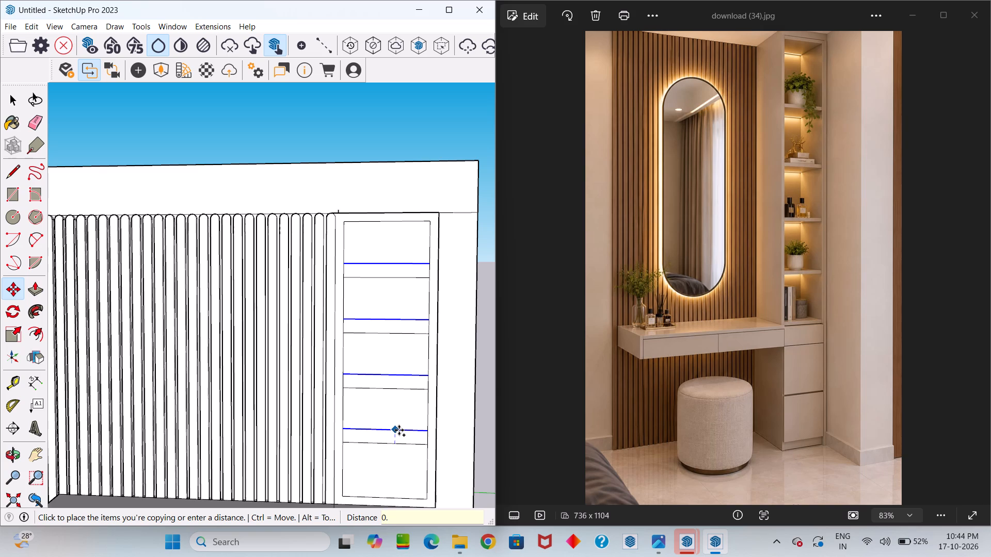
key(3)
key(BackSpace)
key(4)
key(Return)
Copy the four upper divider lines 0.8" downward to mark the underside of each shelf.
scroll(393, 447, up, 12)
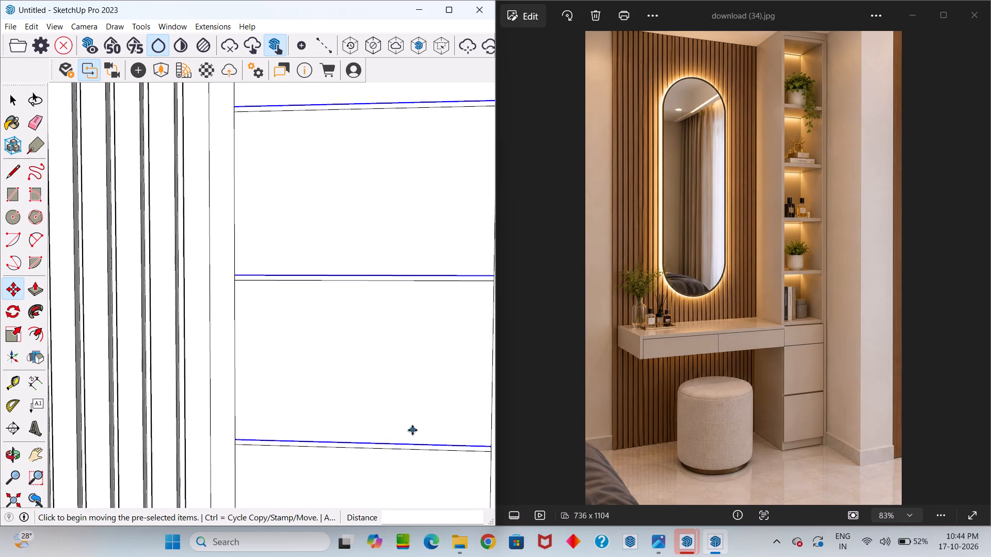
scroll(412, 430, up, 5)
scroll(417, 424, down, 20)
scroll(417, 424, down, 4)
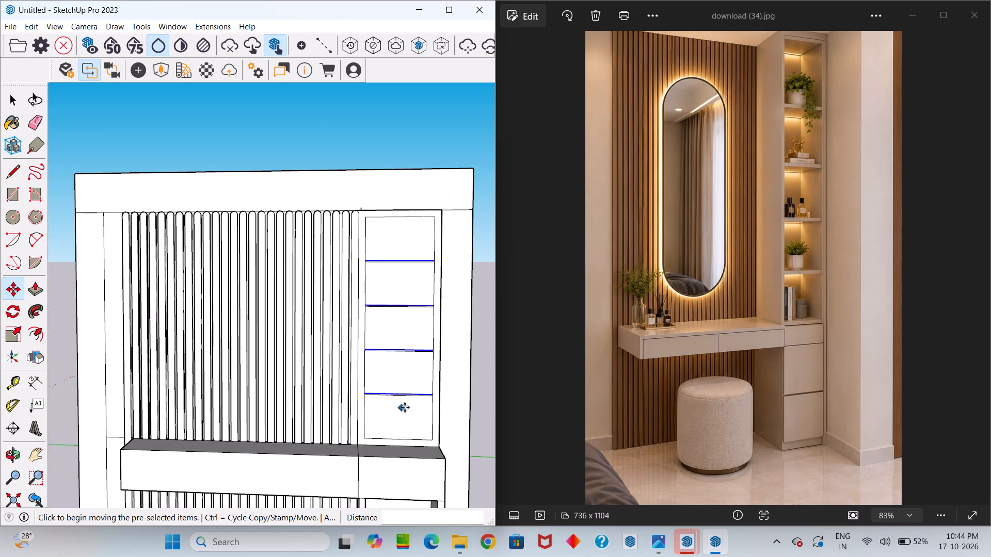
scroll(408, 402, up, 15)
scroll(411, 372, up, 6)
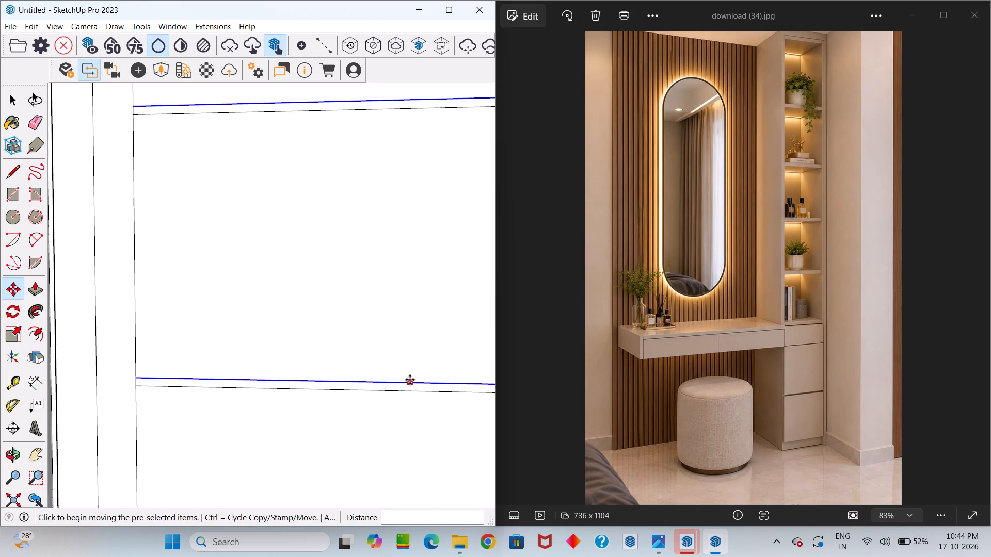
click(410, 381)
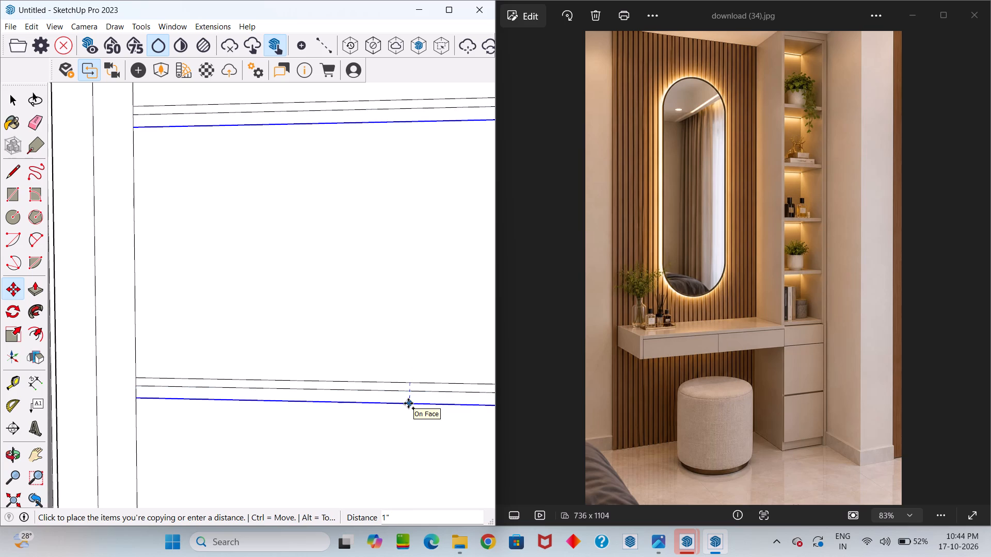
text(0.8)
key(Return)
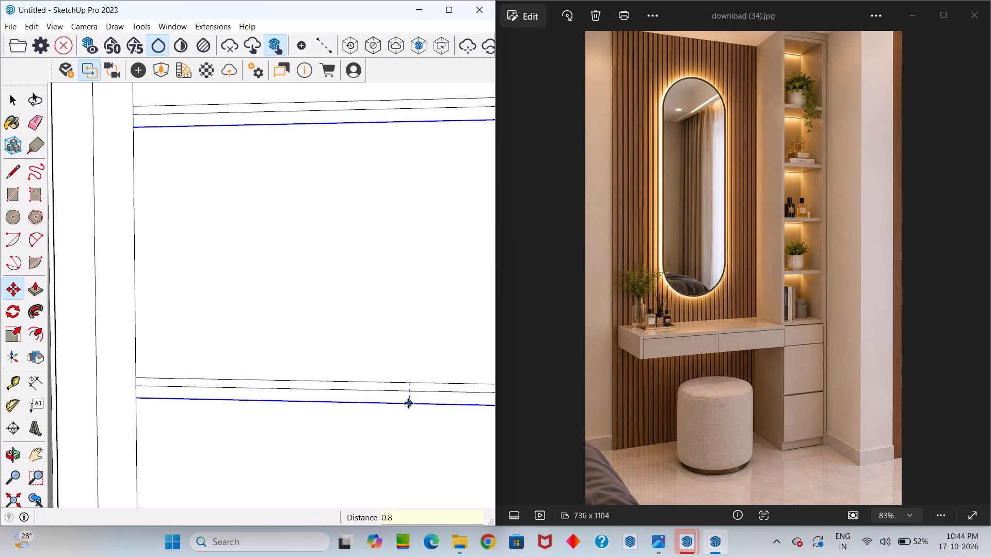
scroll(404, 379, down, 13)
key(space)
Delete the middle line of each of the four shelf divisions in the tall upper panel, leaving only the shelf outlines.
scroll(410, 310, up, 5)
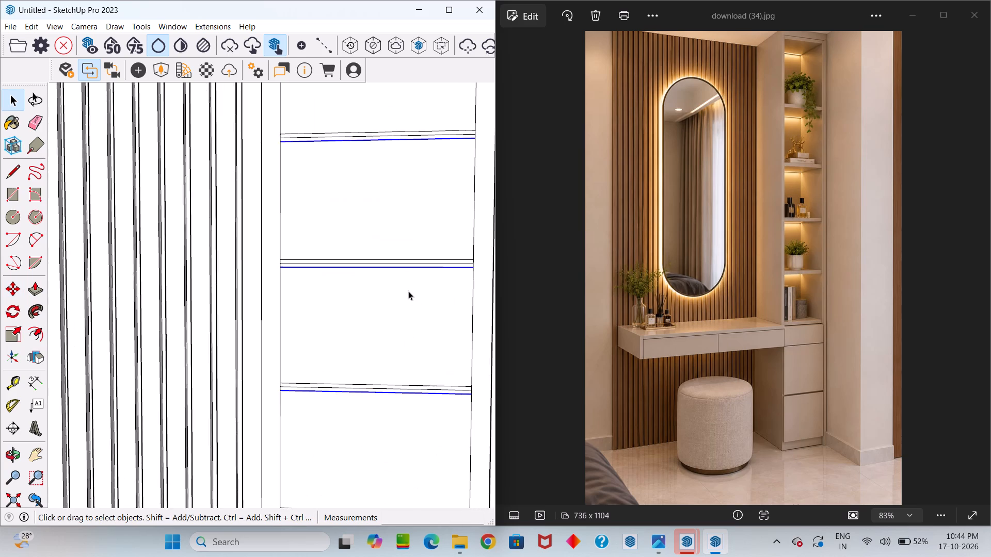
scroll(408, 291, up, 4)
click(408, 261)
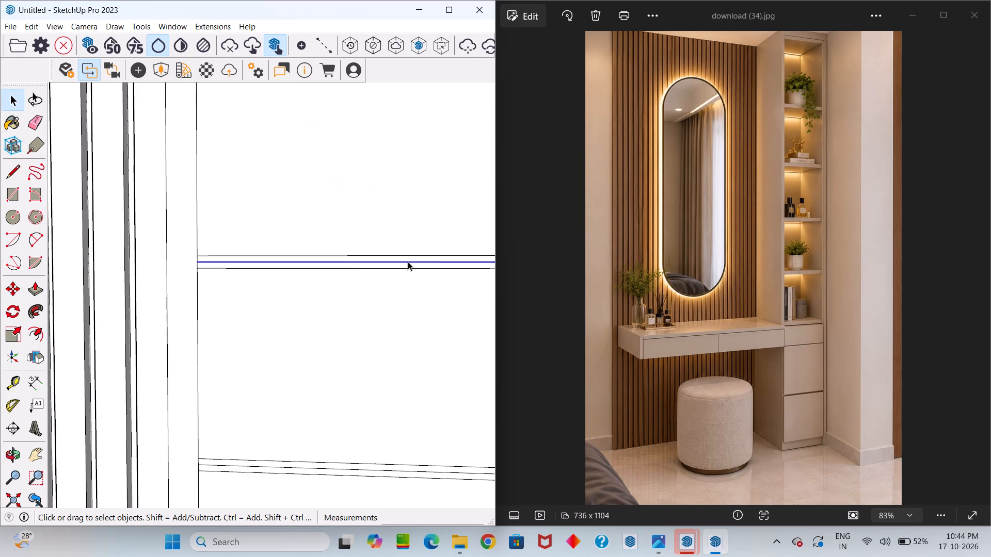
scroll(351, 355, down, 14)
scroll(367, 382, up, 9)
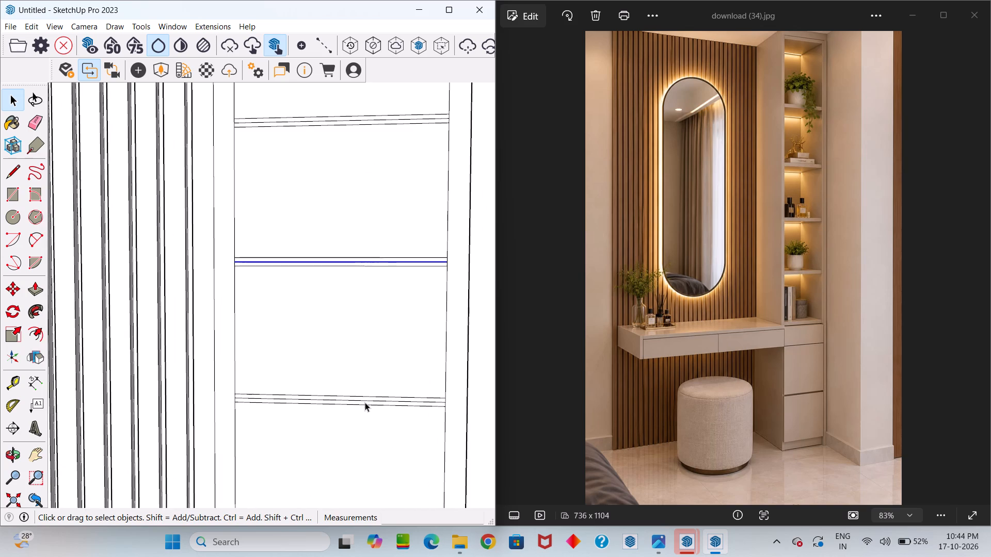
ctrl+scroll(365, 402, up, 9)
ctrl+click(368, 400)
ctrl+scroll(366, 403, down, 4)
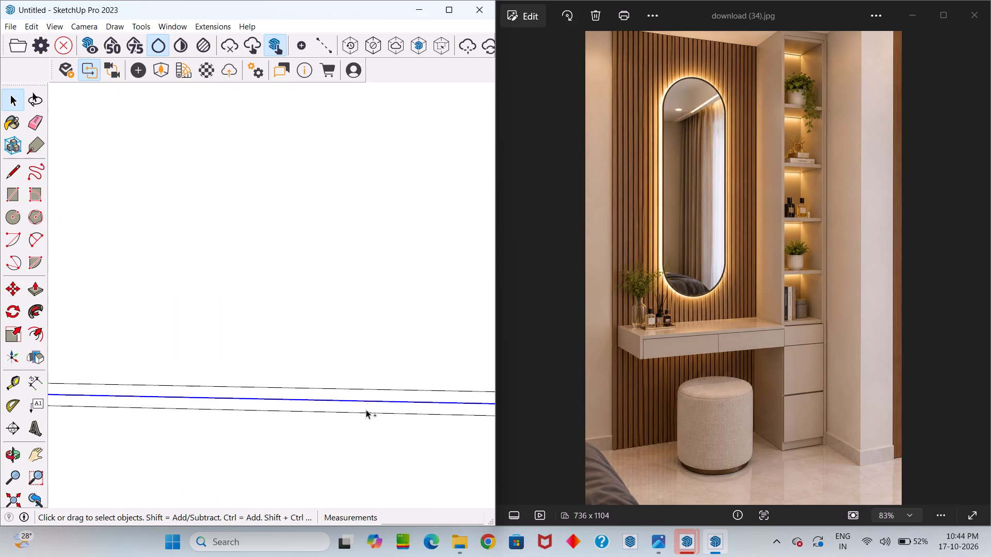
ctrl+scroll(366, 409, down, 18)
ctrl+scroll(392, 215, up, 17)
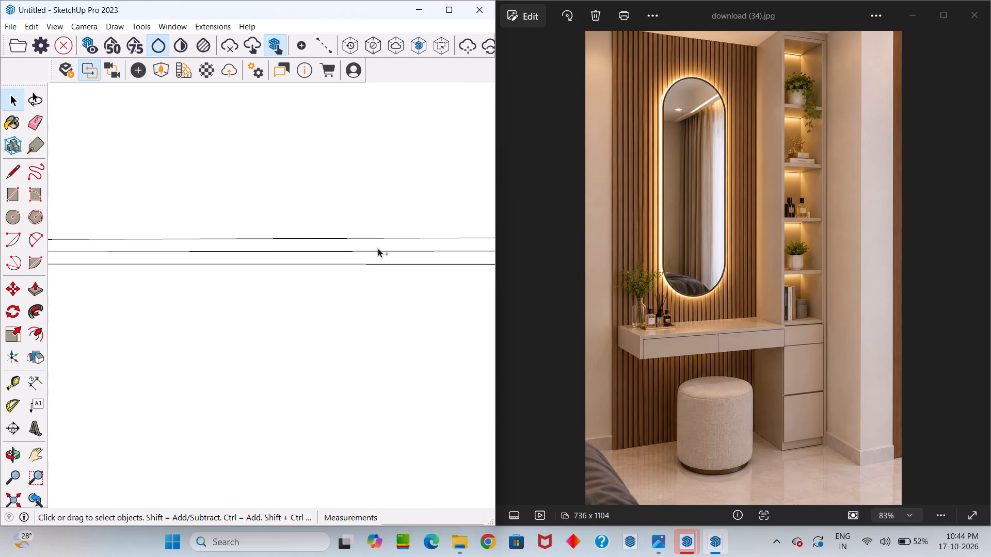
ctrl+click(380, 250)
ctrl+scroll(381, 261, down, 20)
ctrl+scroll(385, 125, up, 9)
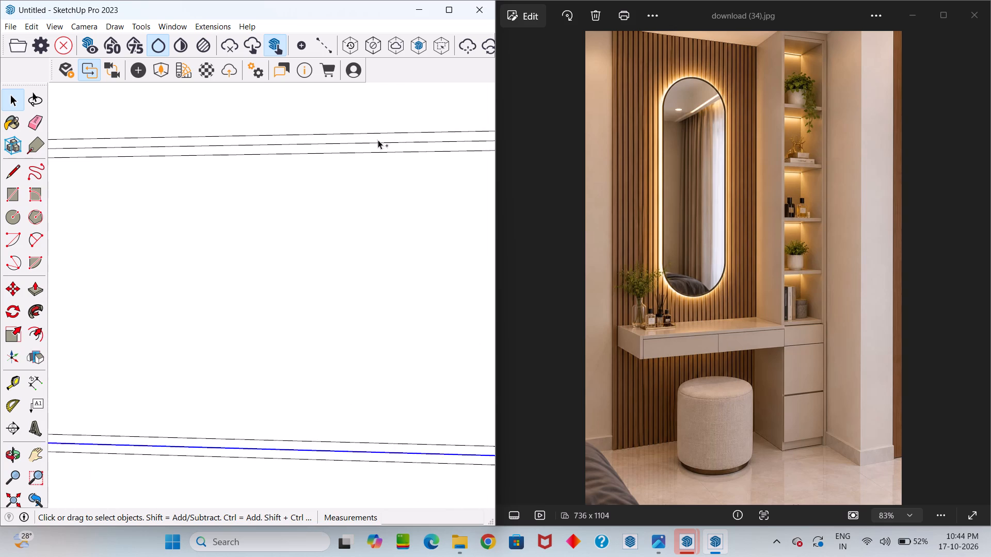
ctrl+scroll(378, 140, up, 4)
ctrl+click(378, 143)
ctrl+scroll(376, 146, down, 11)
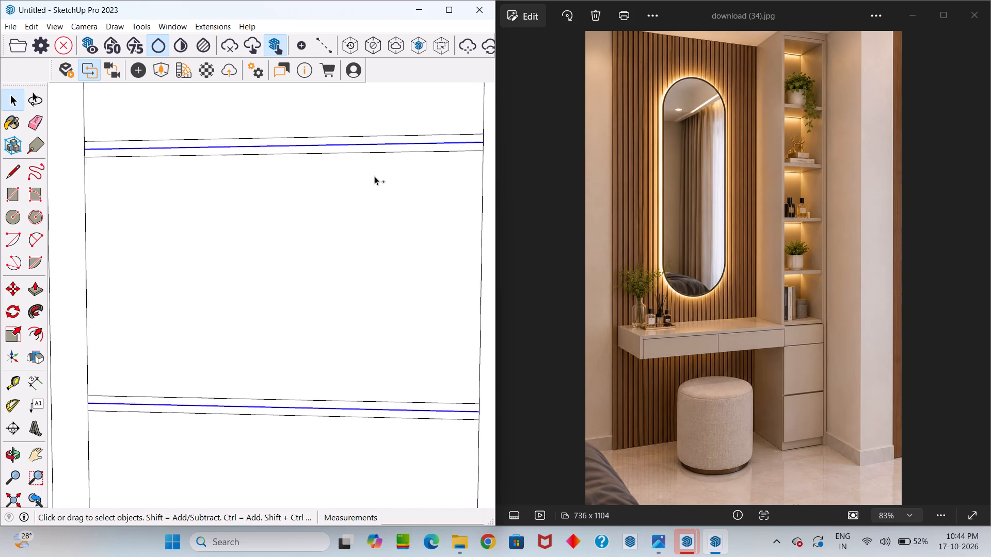
ctrl+scroll(374, 176, down, 20)
ctrl+scroll(374, 176, down, 8)
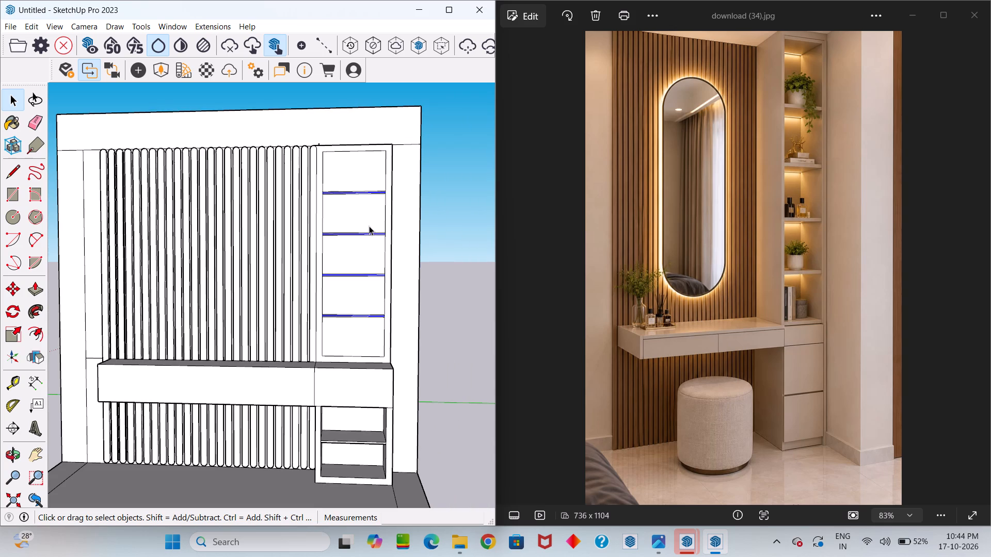
key(Delete)
Extrude the border around the tall upper panel outward by 12" to form the shelf tower frame.
scroll(417, 149, up, 4)
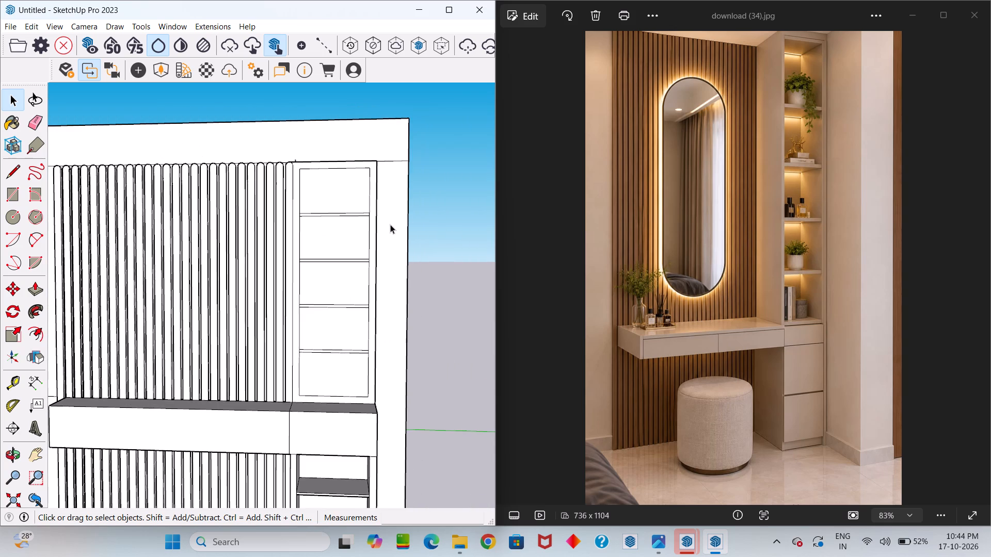
scroll(390, 223, up, 5)
key(space)
scroll(355, 169, up, 4)
click(355, 169)
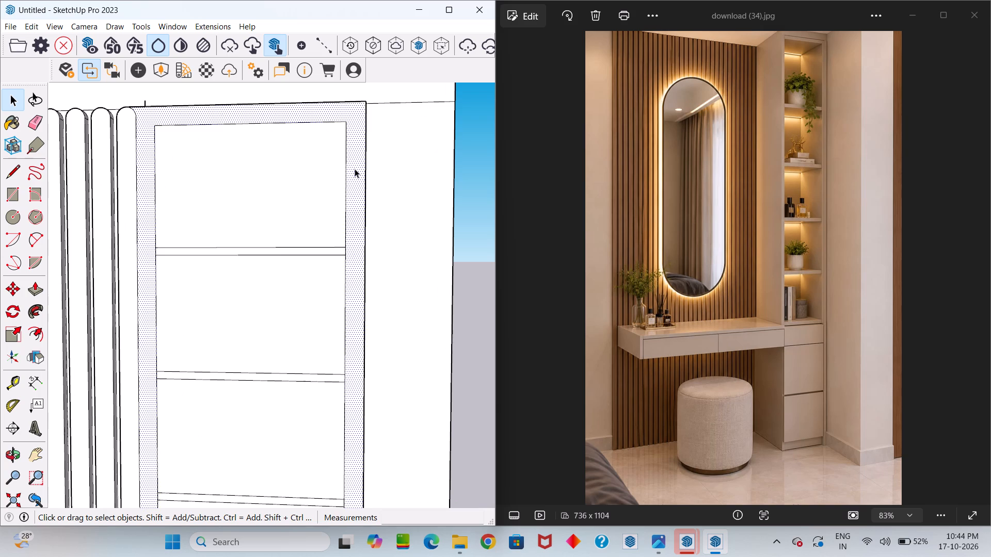
key(p)
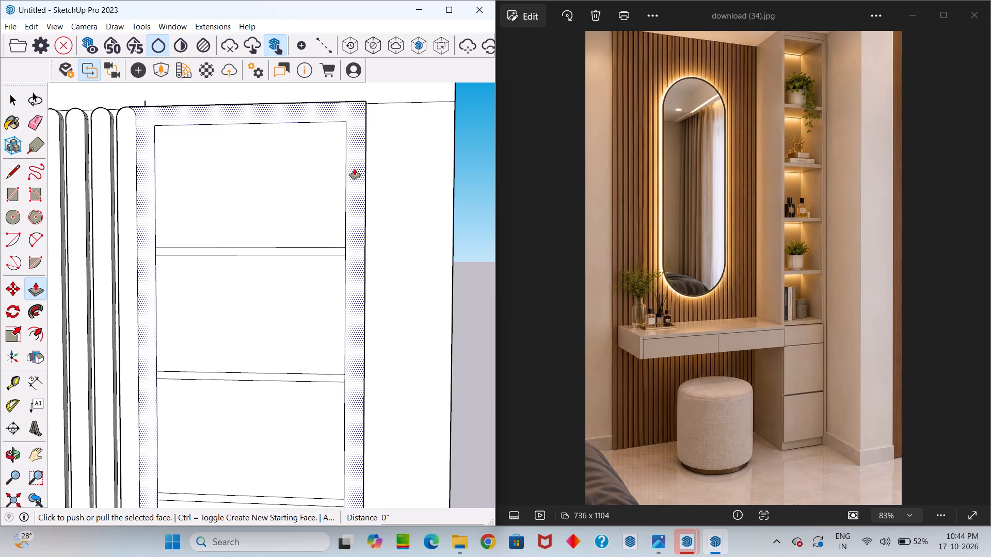
click(355, 169)
scroll(348, 152, down, 4)
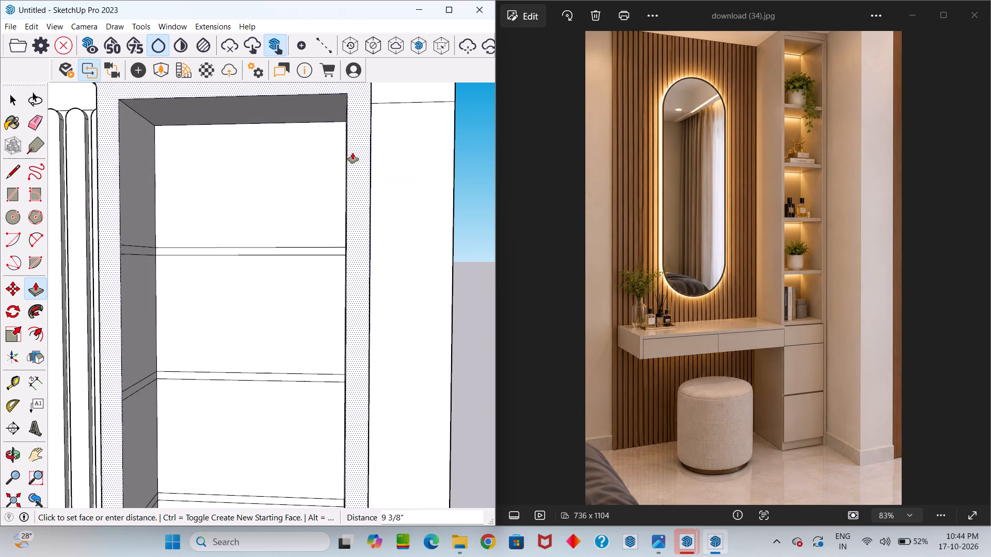
scroll(353, 153, down, 9)
text(12)
key(Return)
Extrude the upper three shelf strips by the same 12" so they meet the tower frame's front.
scroll(296, 212, up, 9)
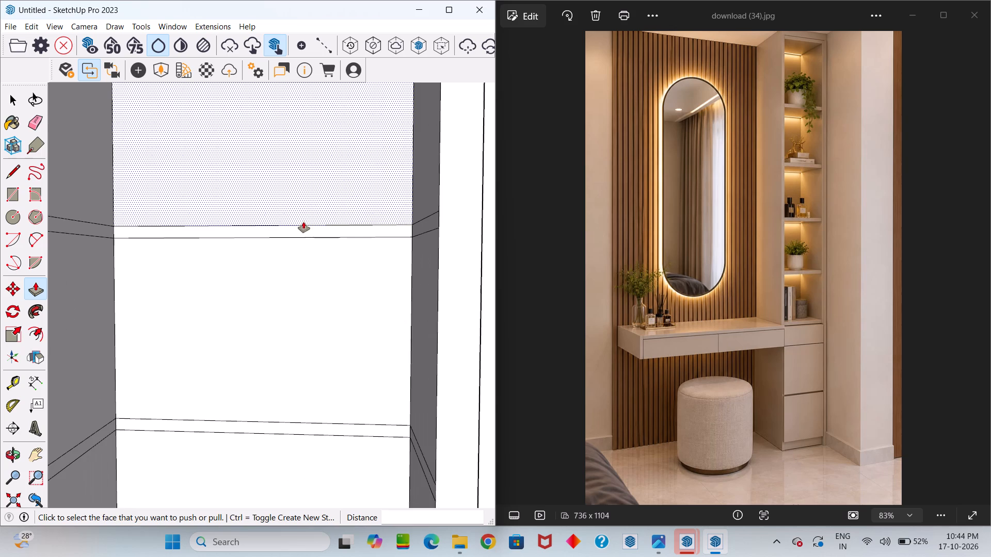
scroll(305, 235, up, 3)
double_click(307, 226)
scroll(311, 199, down, 20)
scroll(311, 199, down, 2)
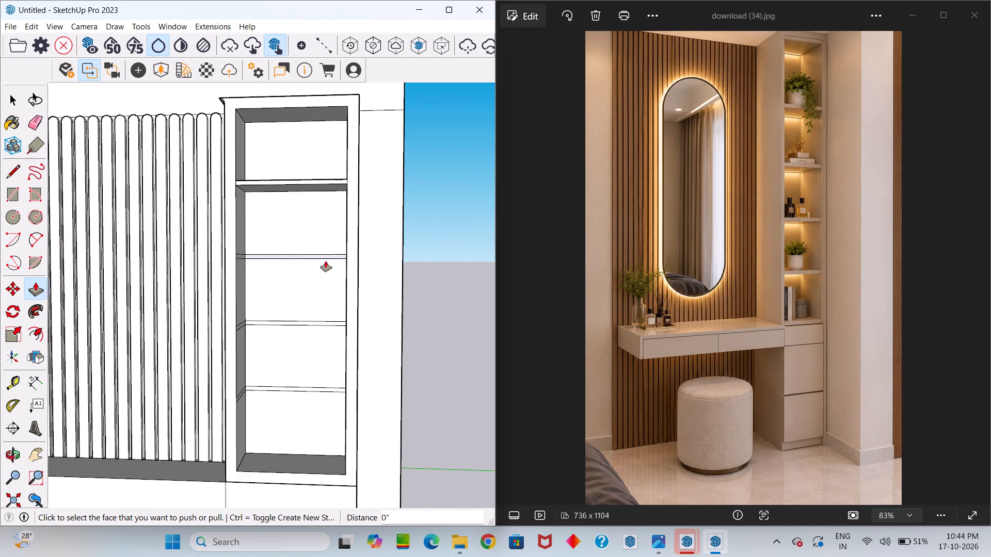
scroll(321, 263, up, 13)
double_click(322, 247)
scroll(324, 220, down, 3)
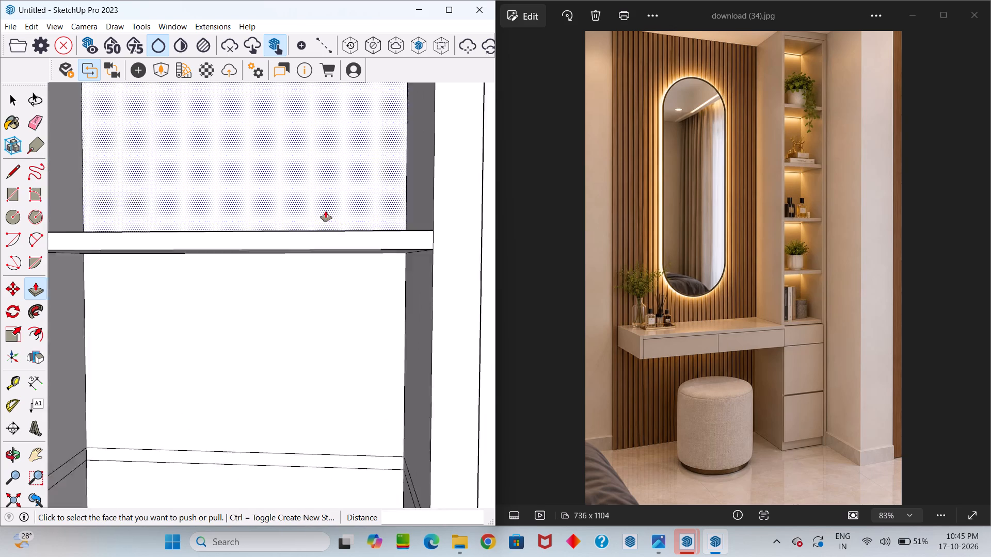
scroll(326, 211, down, 11)
scroll(294, 354, up, 7)
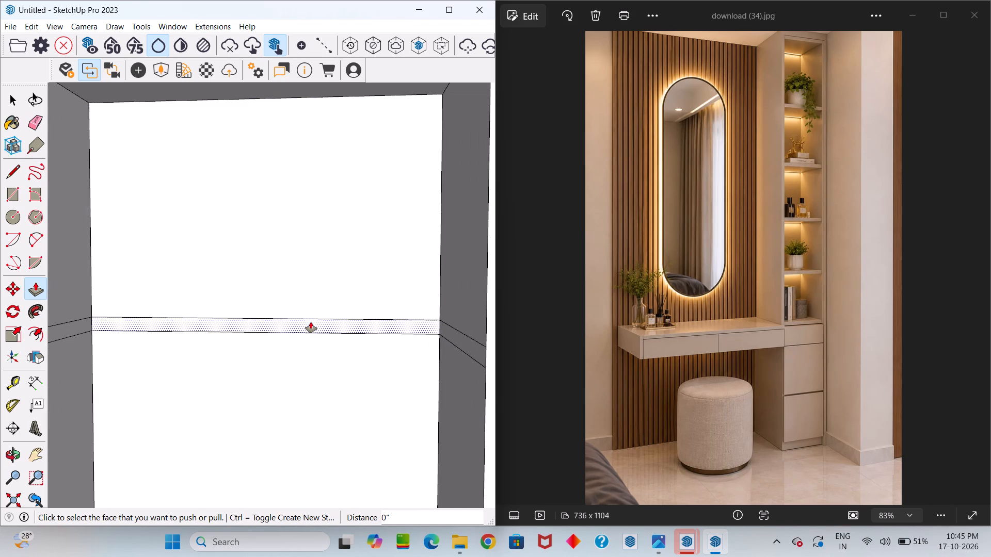
double_click(311, 322)
scroll(301, 291, down, 20)
scroll(301, 291, down, 1)
Extrude the lowest shelf strip of the tower outward, flush with the frame's front face.
scroll(309, 312, up, 8)
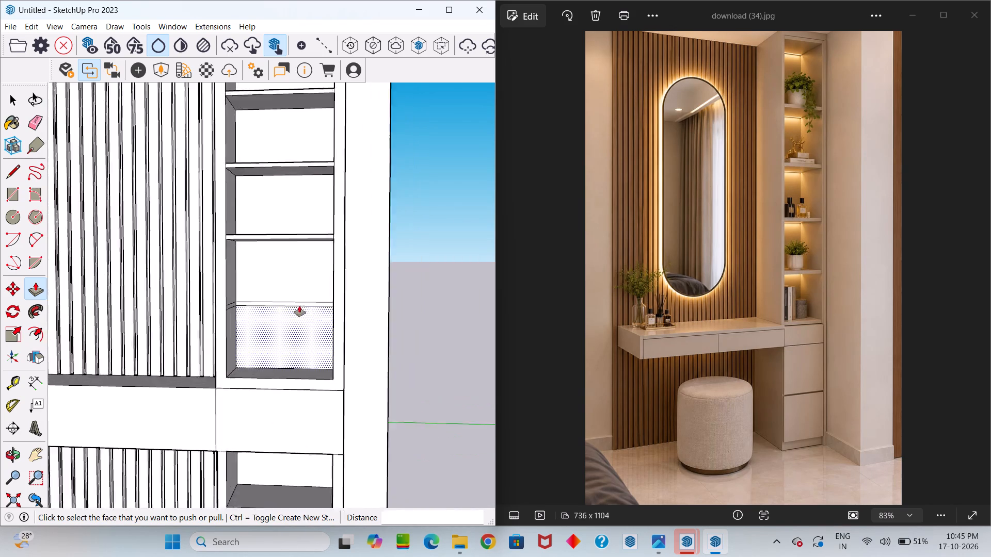
scroll(299, 306, up, 8)
double_click(299, 303)
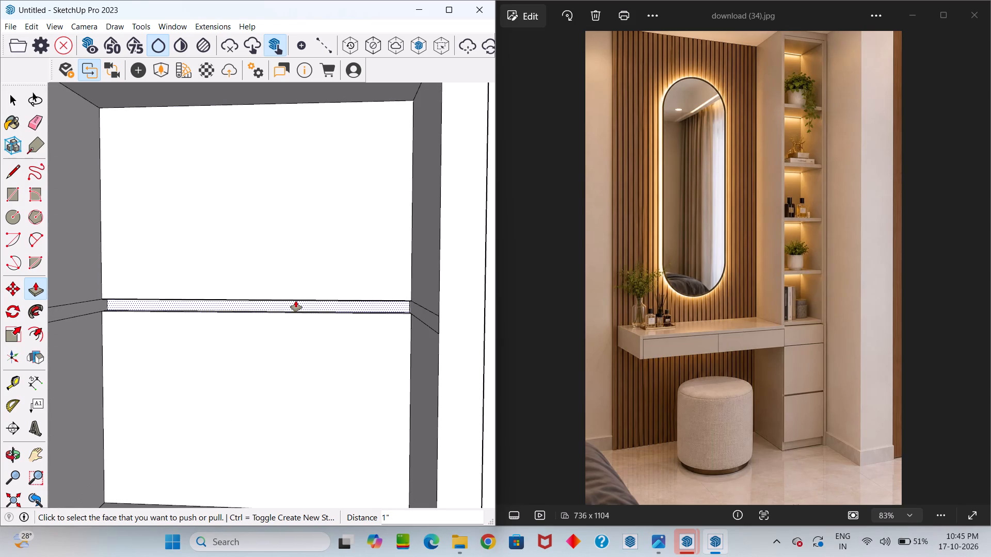
click(296, 301)
click(273, 311)
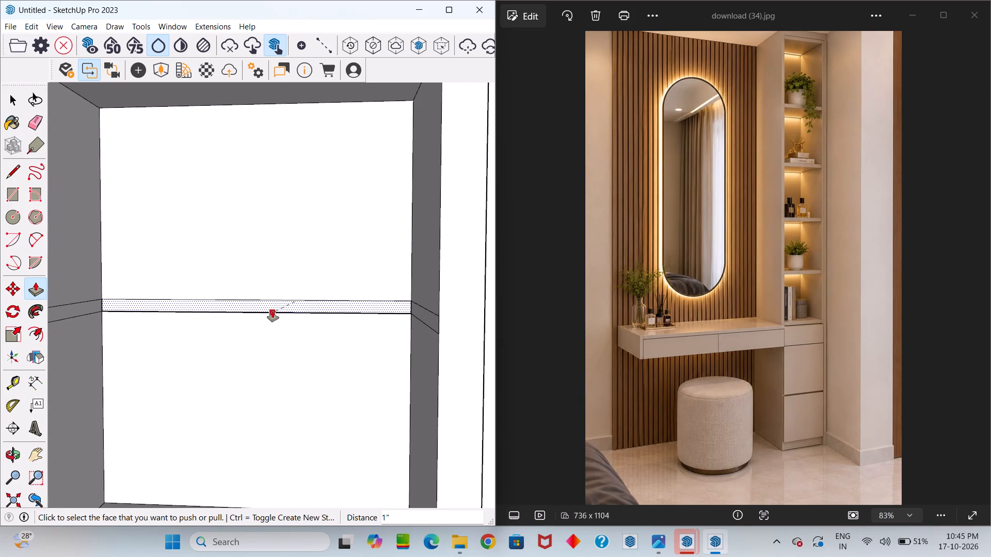
double_click(278, 304)
drag(278, 304, 273, 311)
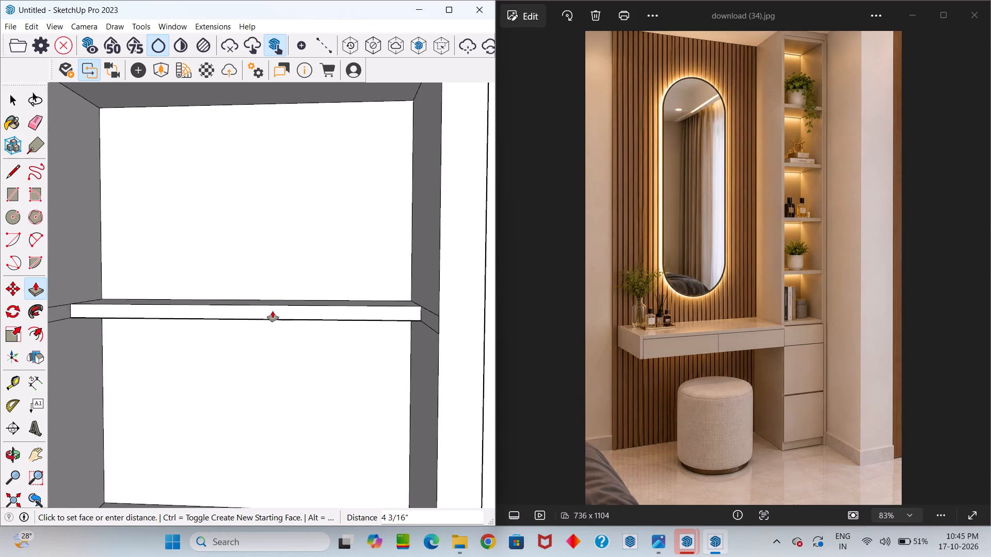
drag(273, 311, 450, 312)
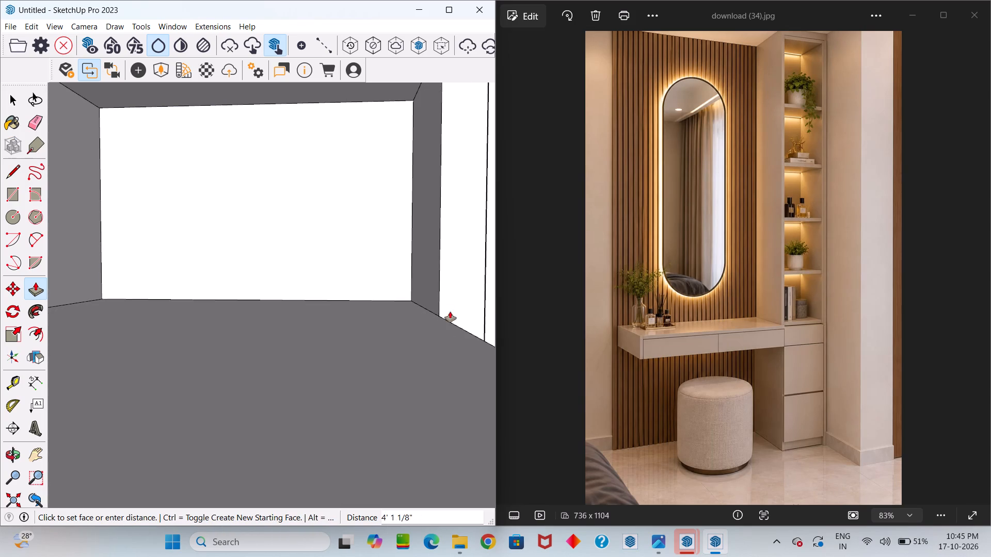
drag(450, 312, 455, 298)
scroll(434, 301, down, 15)
key(space)
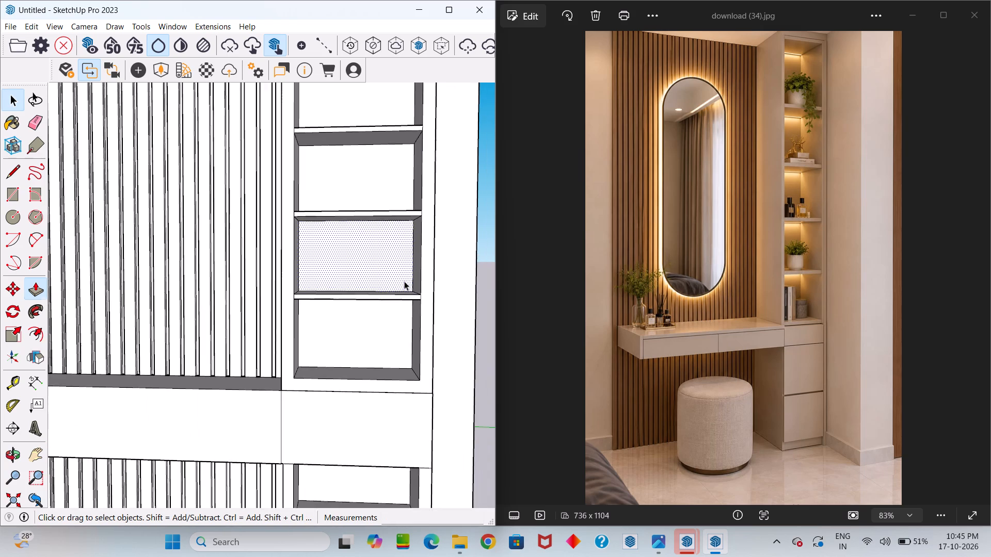
Inspect the shelf tower, counter and lower open cabinet from the front, above and closer up.
scroll(390, 273, down, 8)
scroll(382, 219, down, 14)
middle_drag(382, 256, 387, 260)
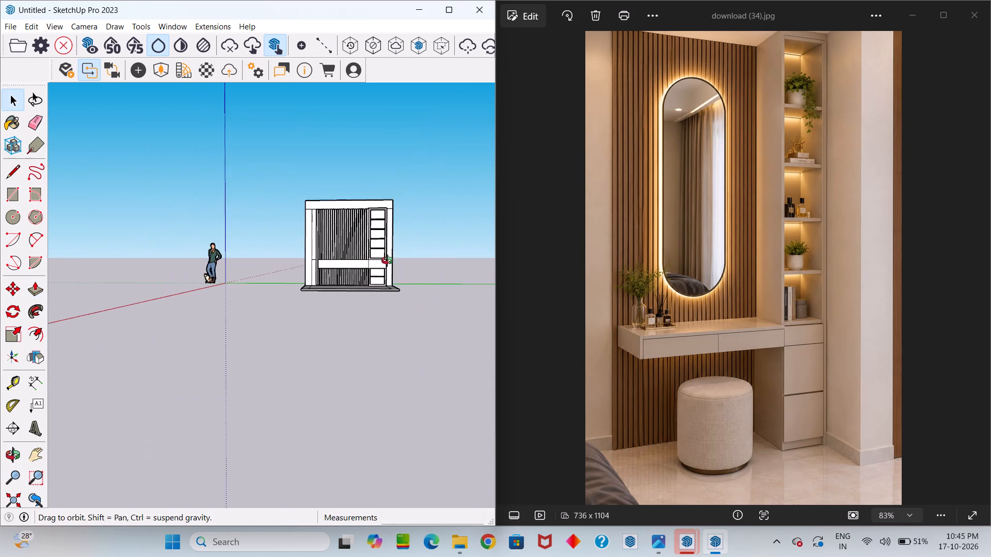
middle_drag(387, 260, 427, 320)
scroll(410, 223, up, 19)
middle_drag(276, 302, 280, 282)
drag(280, 284, 280, 282)
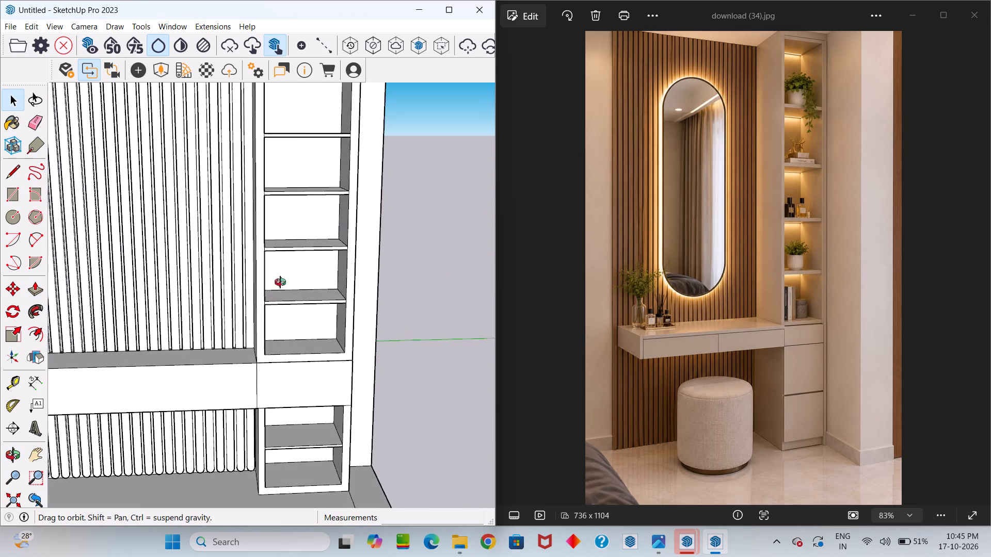
drag(280, 282, 280, 224)
middle_drag(280, 282, 282, 272)
scroll(280, 224, down, 1)
drag(284, 314, 282, 272)
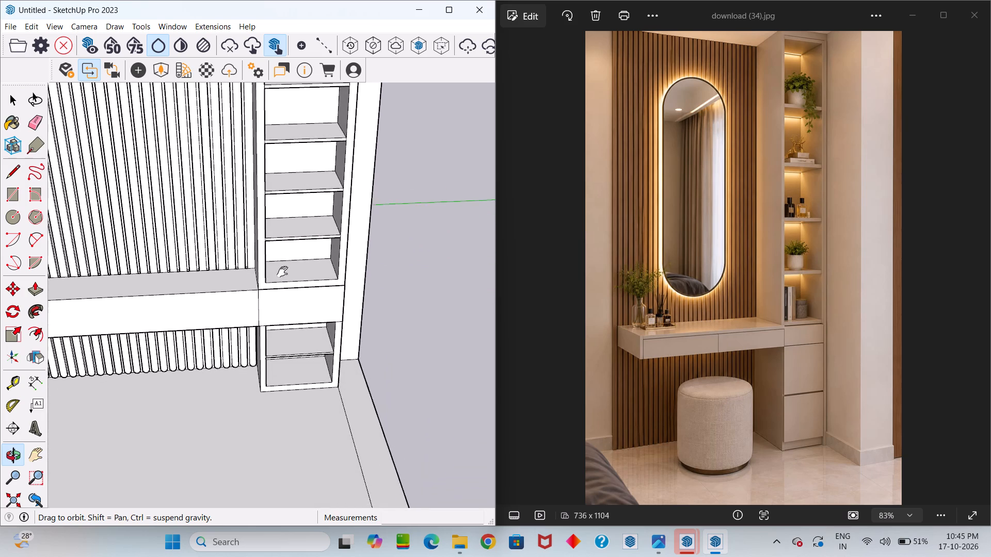
drag(282, 272, 275, 298)
middle_drag(282, 272, 277, 340)
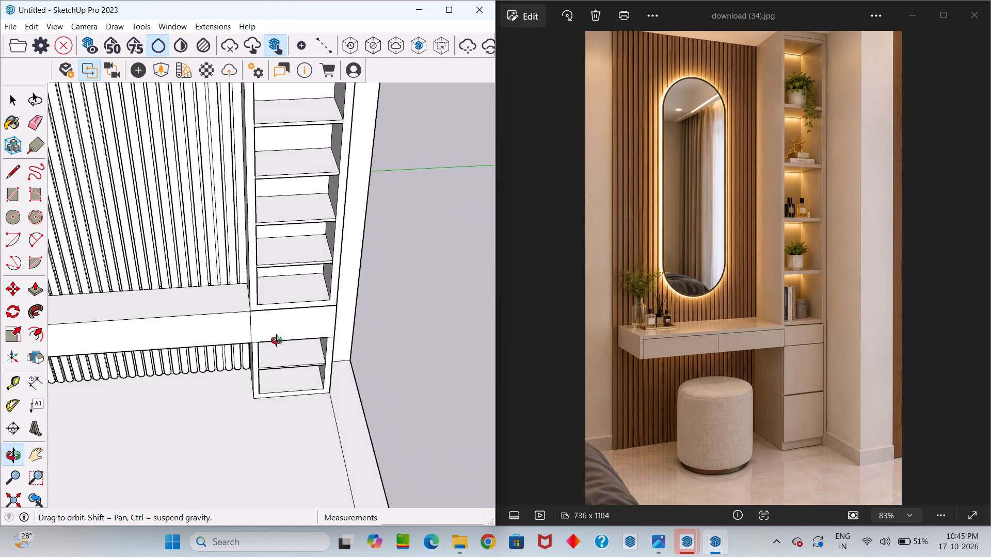
middle_drag(277, 340, 279, 321)
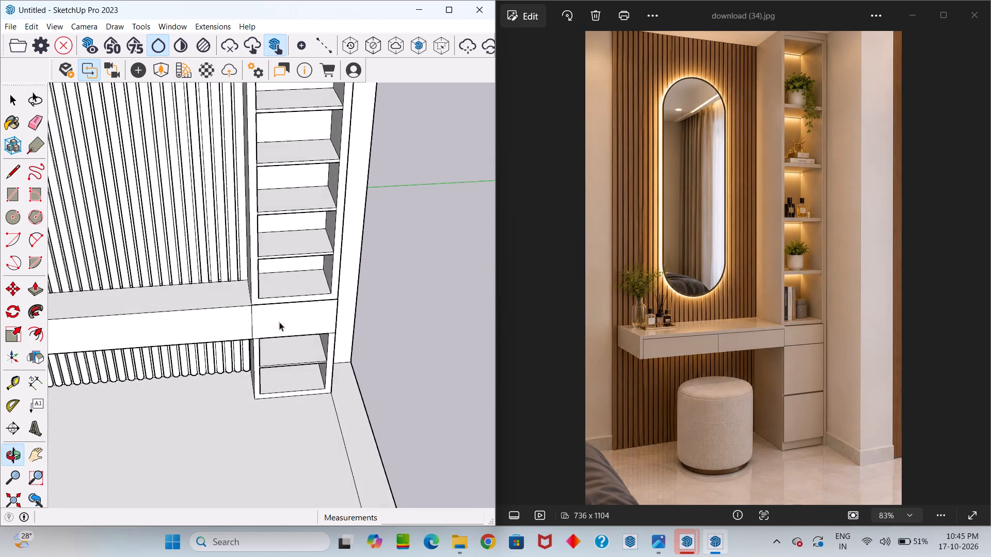
middle_drag(283, 324, 241, 182)
scroll(332, 268, up, 5)
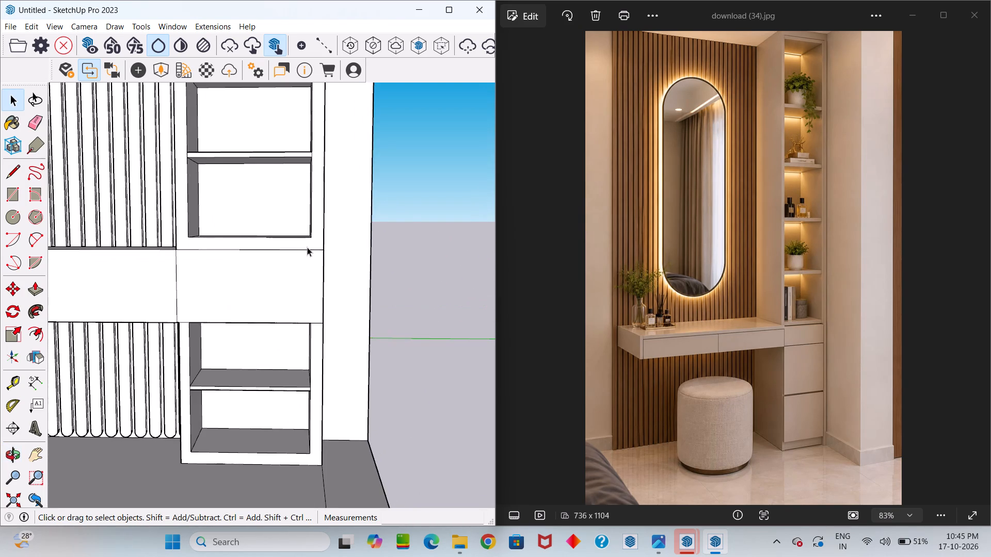
middle_drag(296, 228, 332, 298)
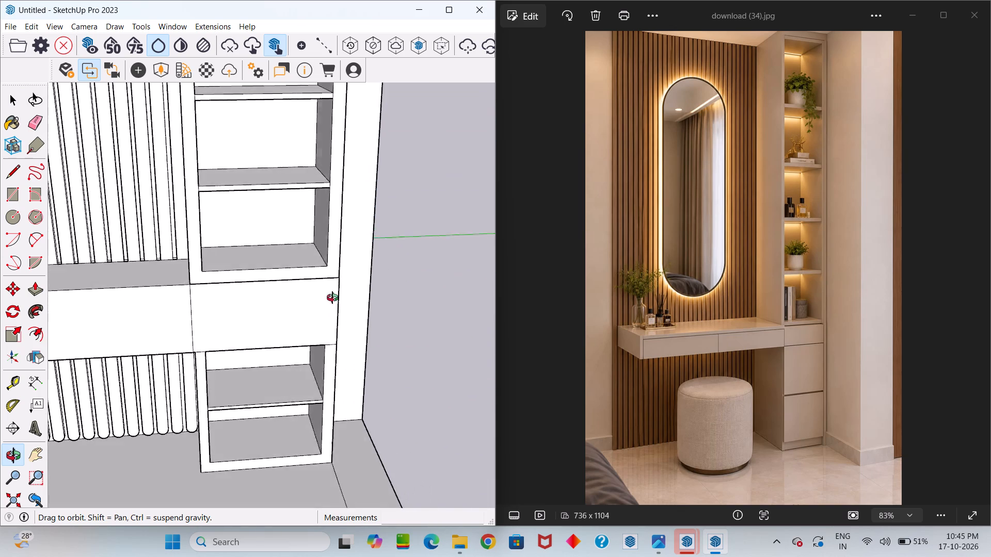
middle_drag(332, 298, 318, 294)
scroll(289, 366, down, 7)
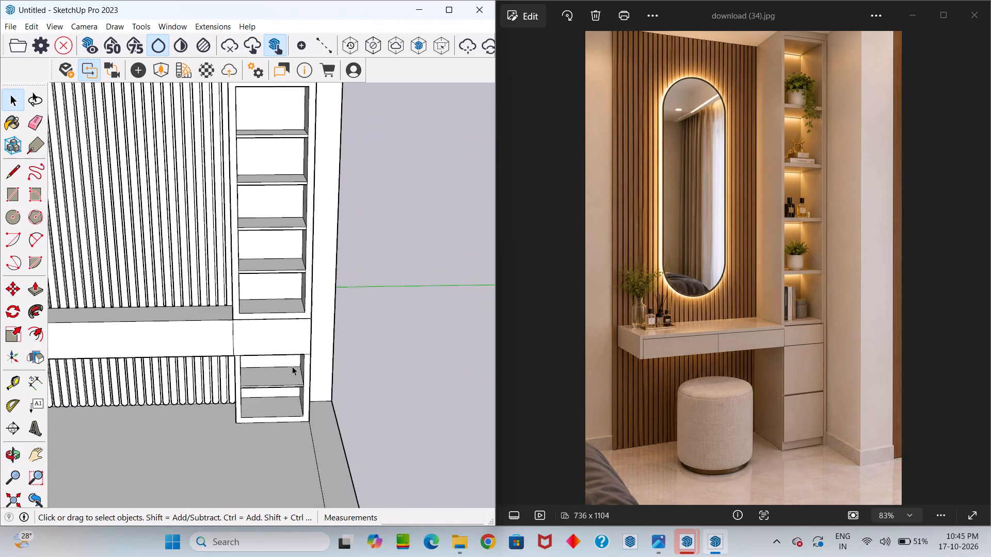
Raise the top face of the shelf inside the lower open cabinet by 0.1" using Push/Pull.
scroll(300, 370, up, 6)
middle_drag(299, 373, 298, 335)
scroll(279, 371, up, 8)
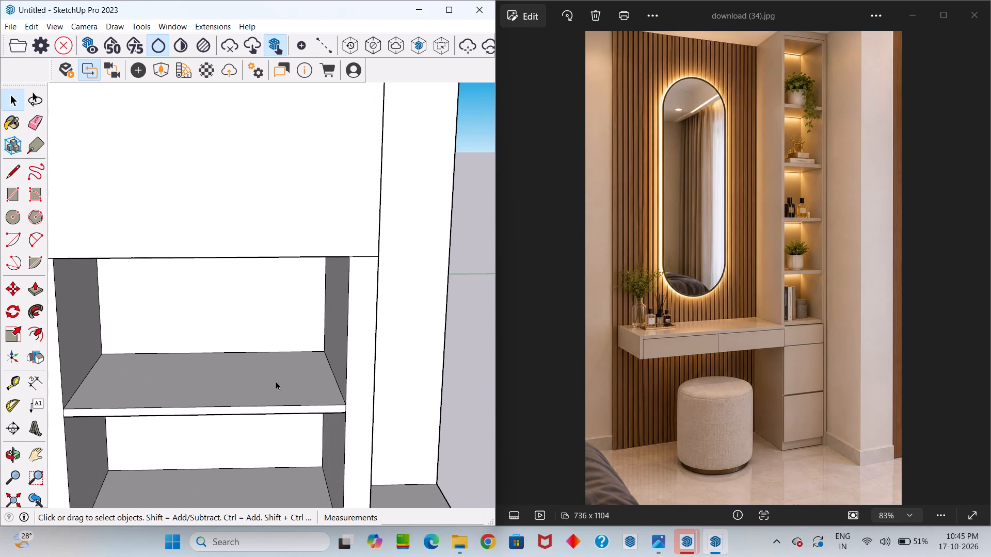
click(275, 388)
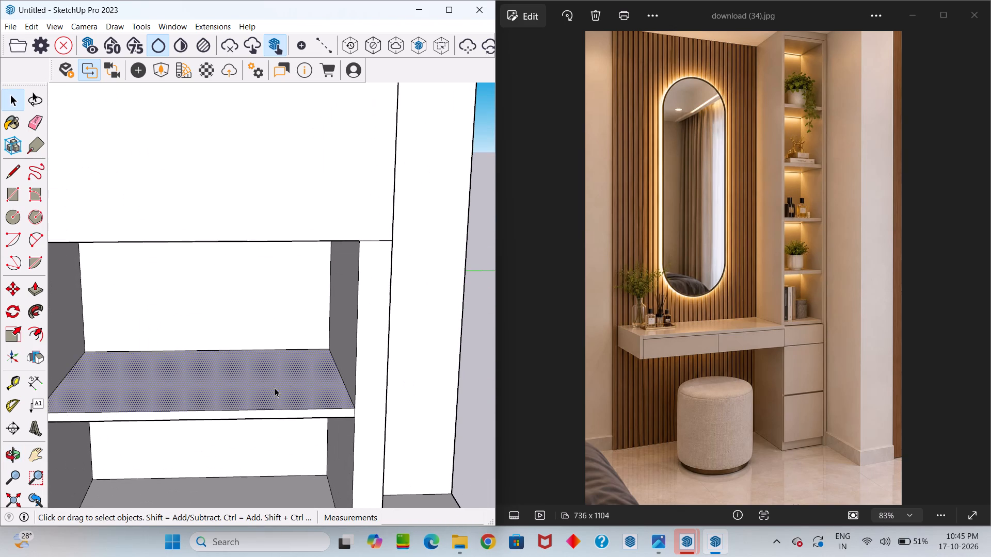
key(p)
click(275, 388)
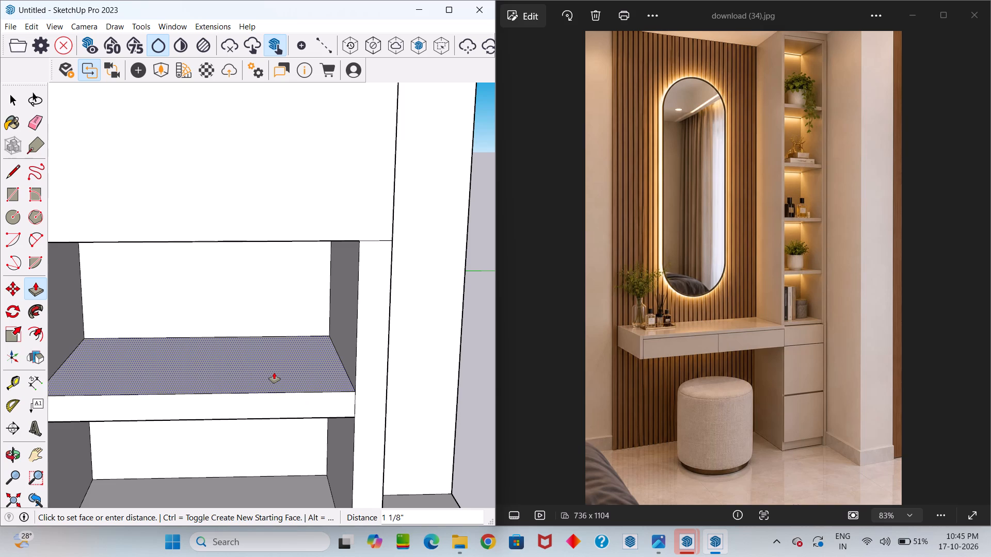
text(0.1)
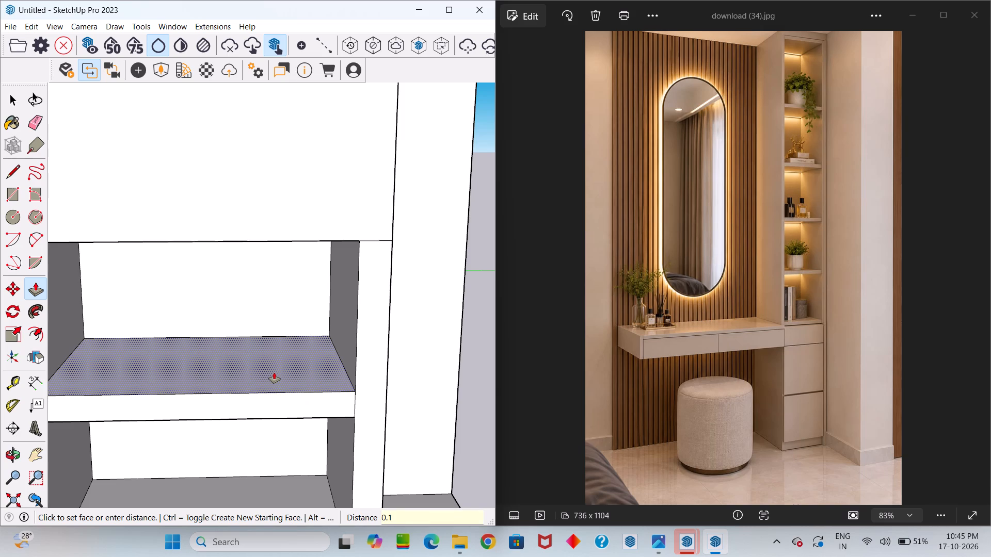
key(Return)
Draw a rectangle of about 1' 8" by 10 5/8" closing the lower cabinet's upper opening, down to the shelf's top front edge.
scroll(290, 324, down, 13)
middle_drag(291, 358, 290, 336)
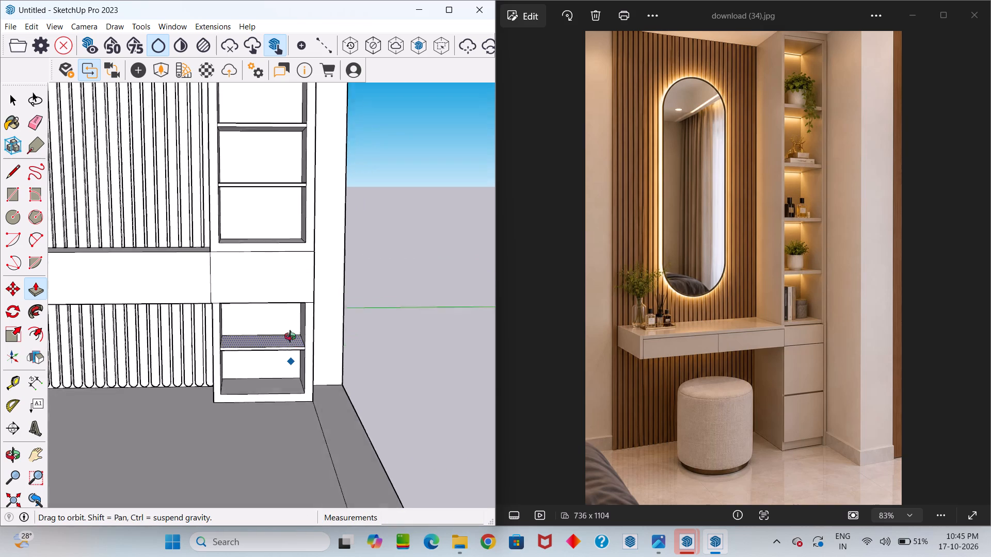
middle_drag(290, 336, 280, 263)
middle_drag(280, 263, 282, 299)
scroll(278, 330, up, 13)
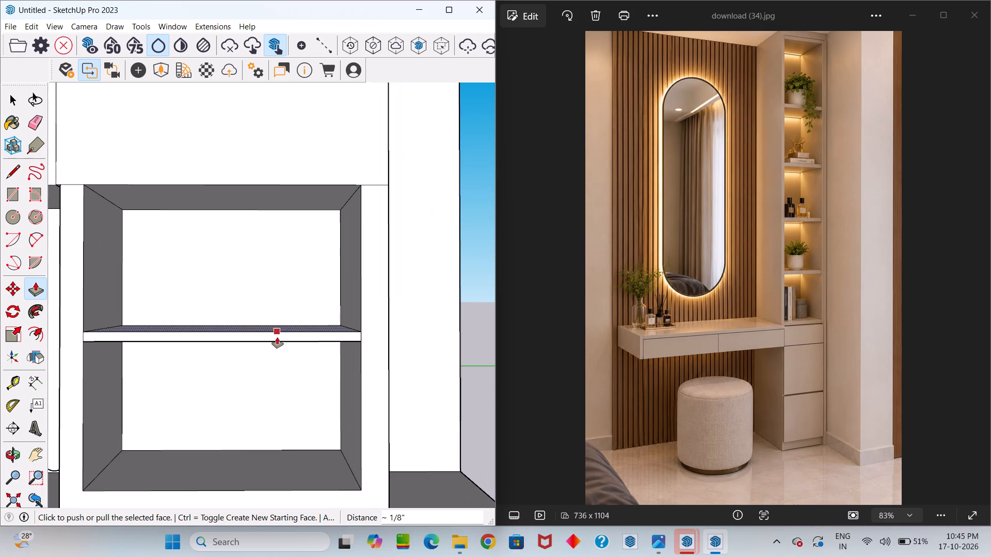
scroll(297, 323, down, 13)
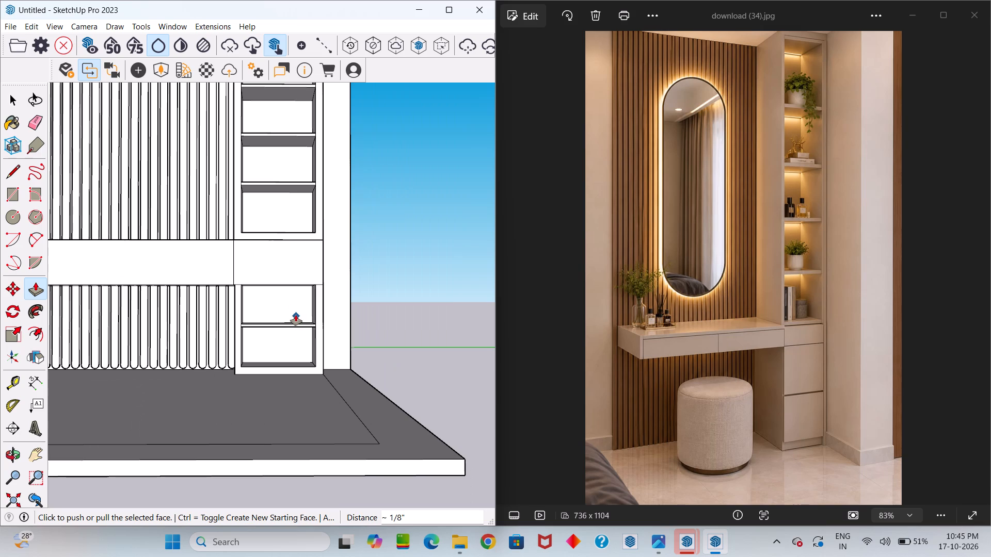
scroll(277, 298, up, 5)
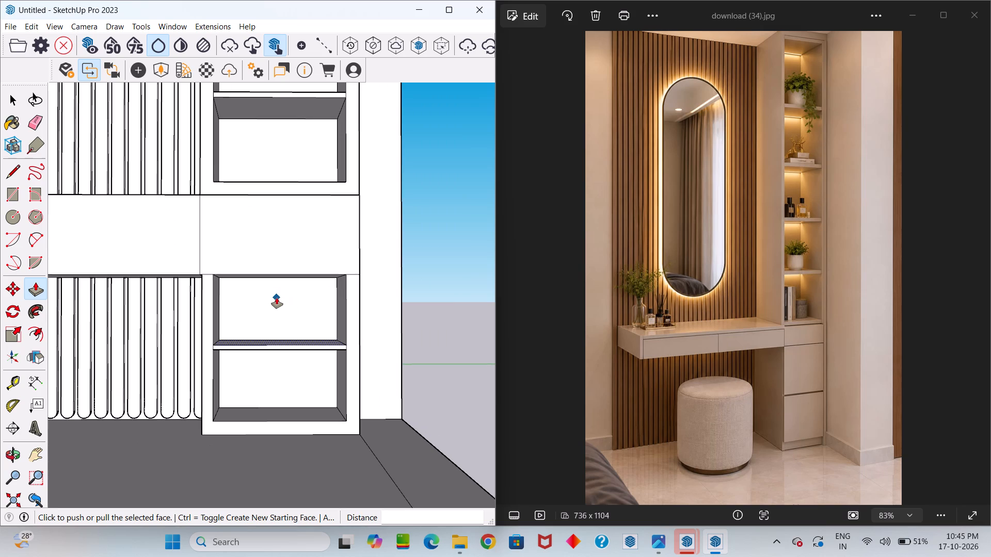
key(r)
scroll(253, 296, up, 3)
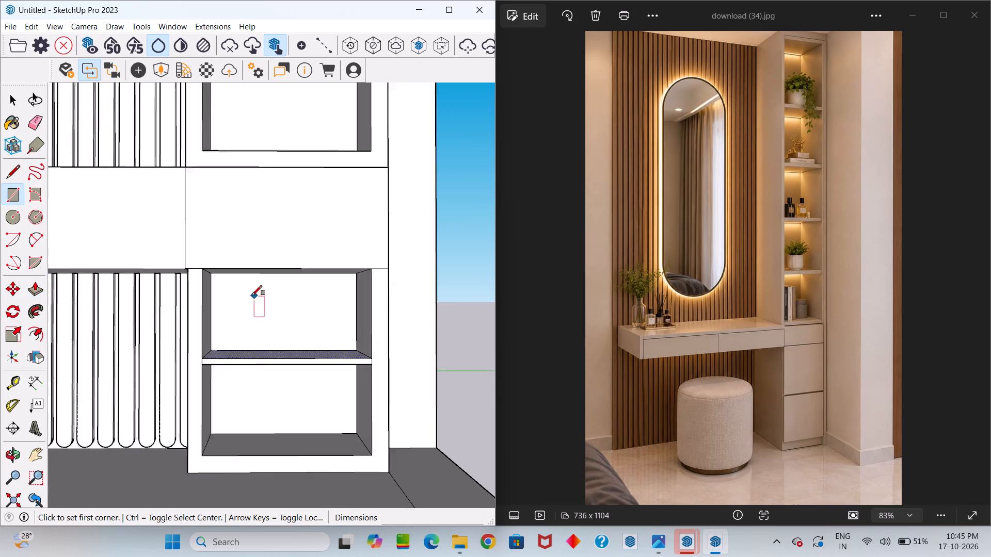
scroll(252, 296, up, 2)
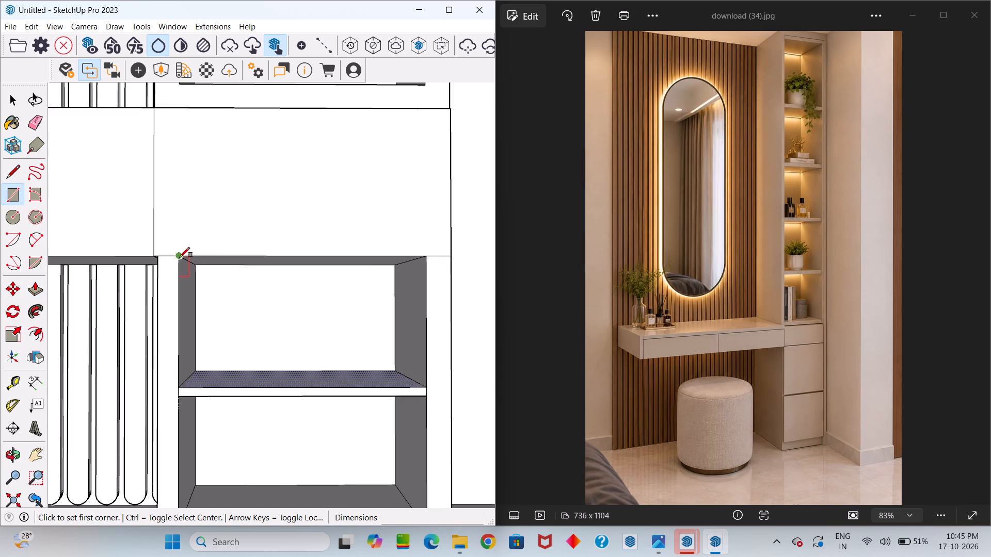
click(180, 257)
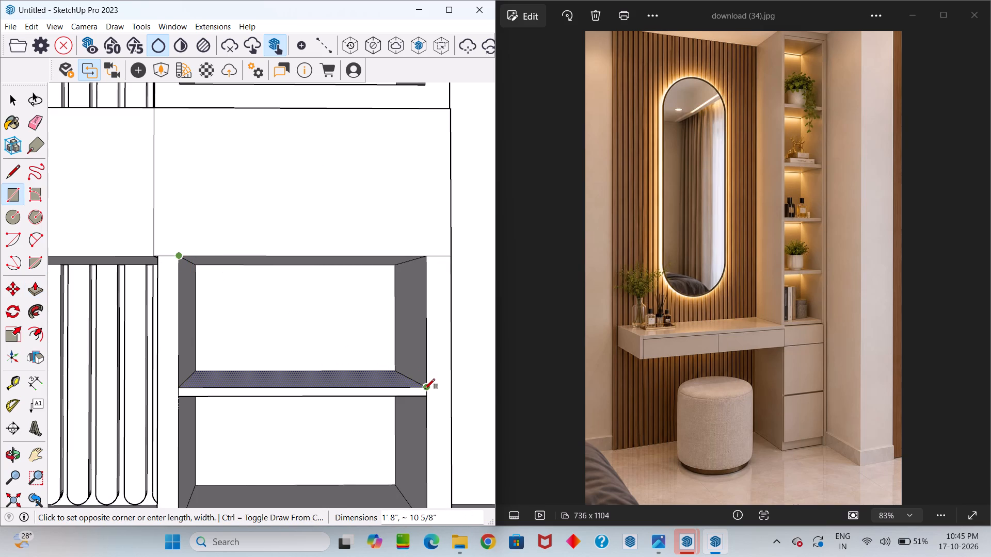
click(425, 389)
key(space)
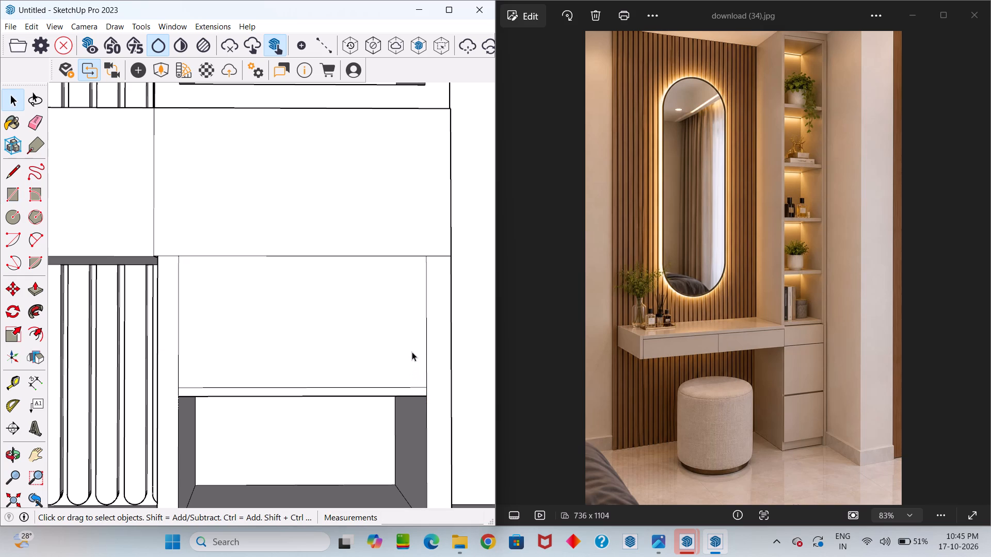
Draw a rectangle of about 1' 7 13/16" by 11 3/16" closing the lower cabinet's bottom opening beneath the shelf.
scroll(405, 329, down, 6)
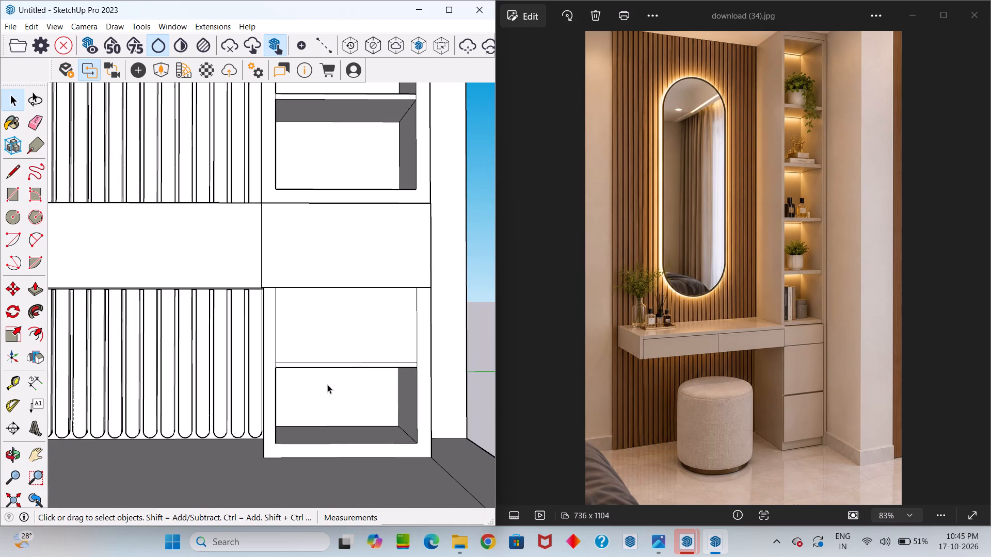
middle_drag(327, 384, 328, 410)
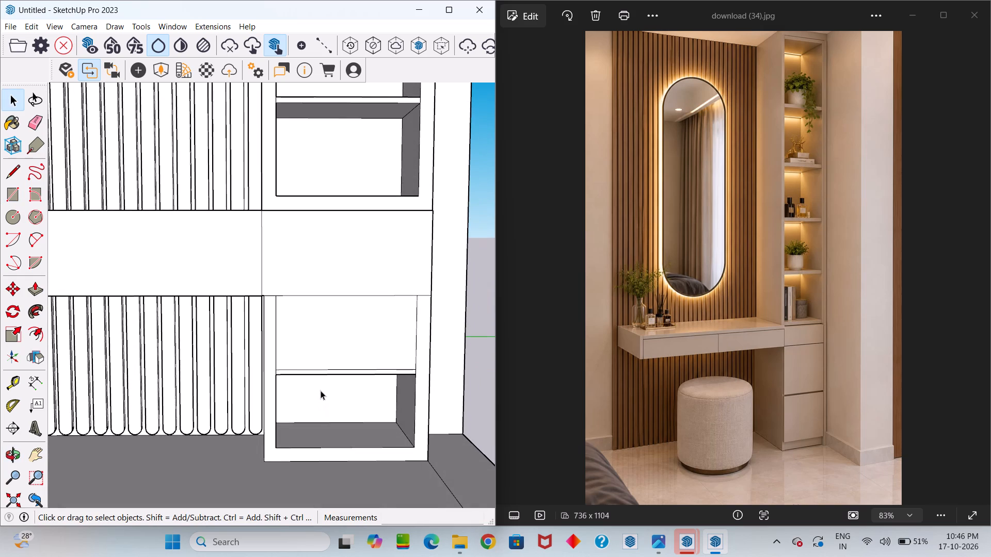
scroll(316, 391, up, 10)
scroll(337, 373, down, 6)
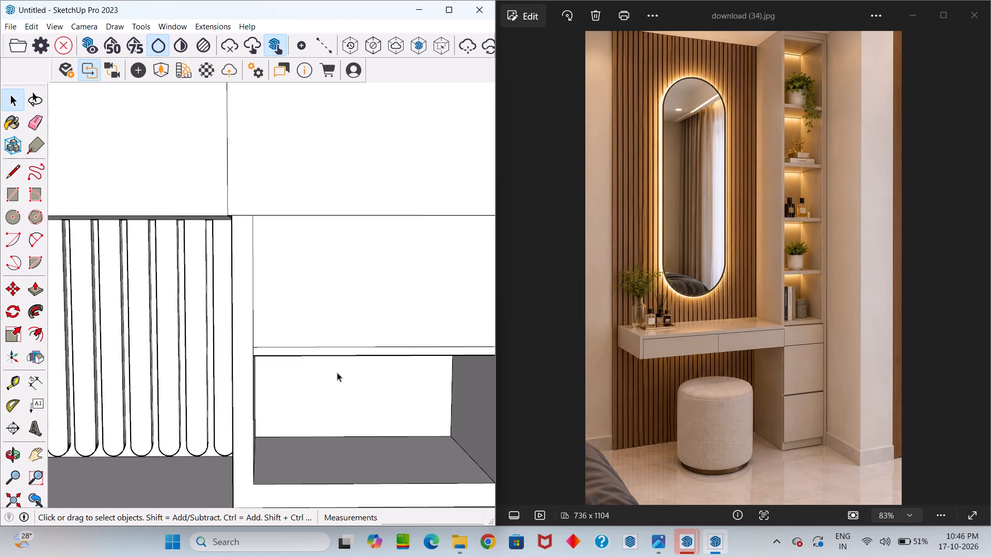
key(r)
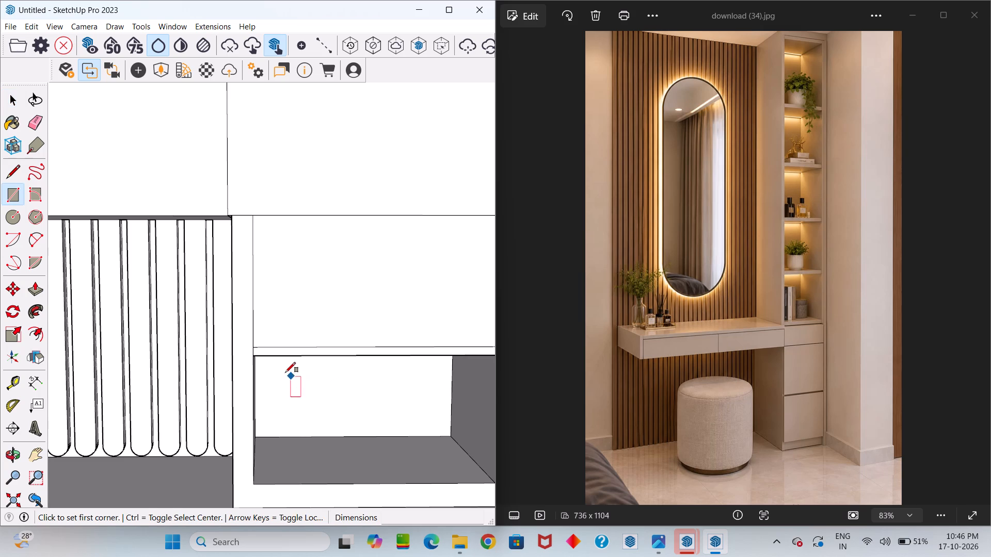
scroll(279, 372, up, 5)
click(231, 338)
scroll(254, 391, down, 14)
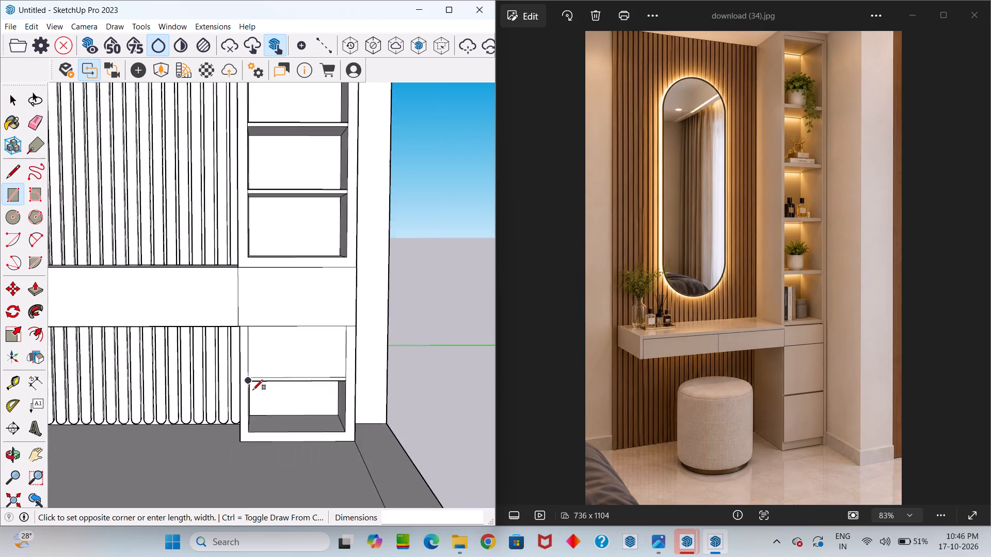
scroll(253, 390, down, 7)
scroll(304, 414, up, 13)
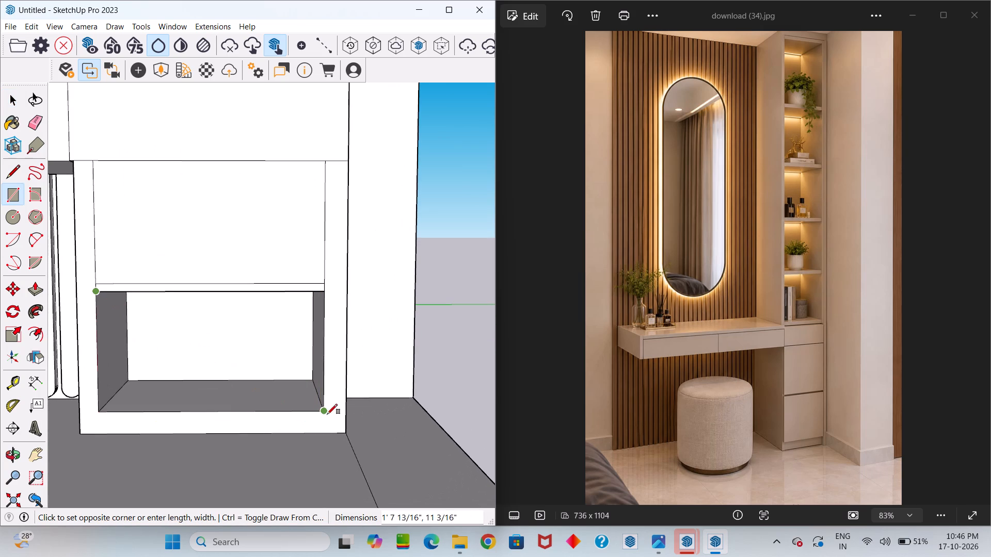
click(325, 410)
key(space)
Measure the height of the narrow shelf-edge strip between the cabinet's two new front panels.
scroll(319, 303, down, 5)
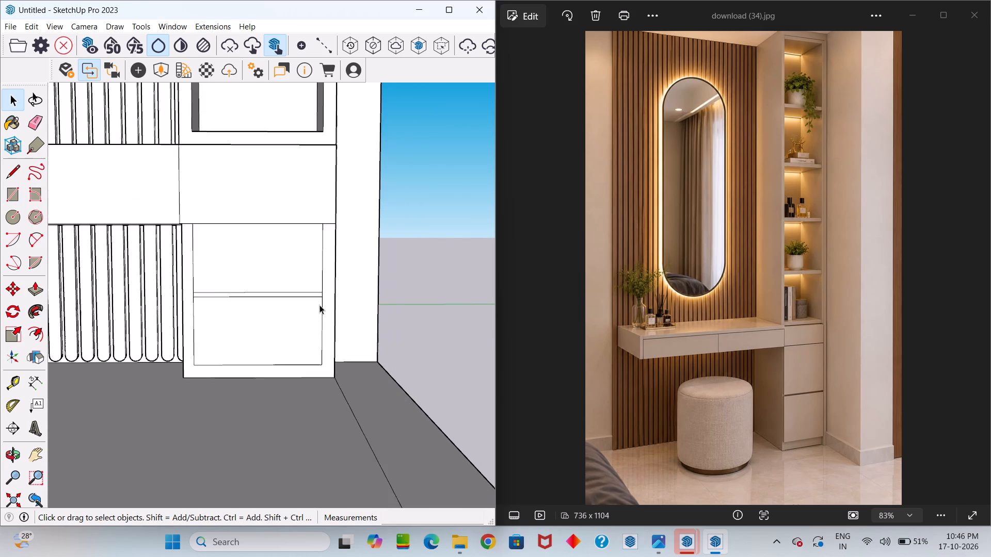
scroll(319, 305, down, 8)
scroll(292, 289, up, 12)
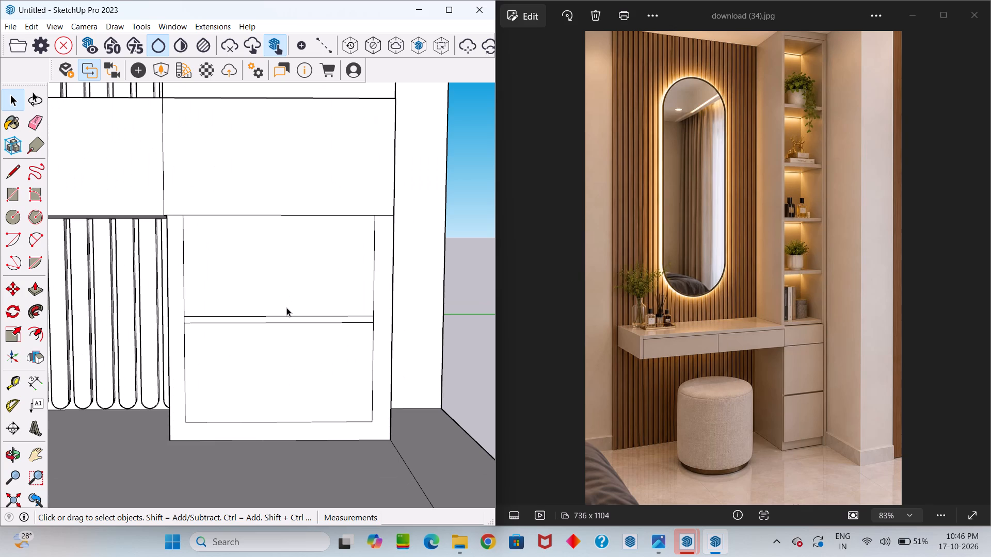
scroll(276, 330, up, 4)
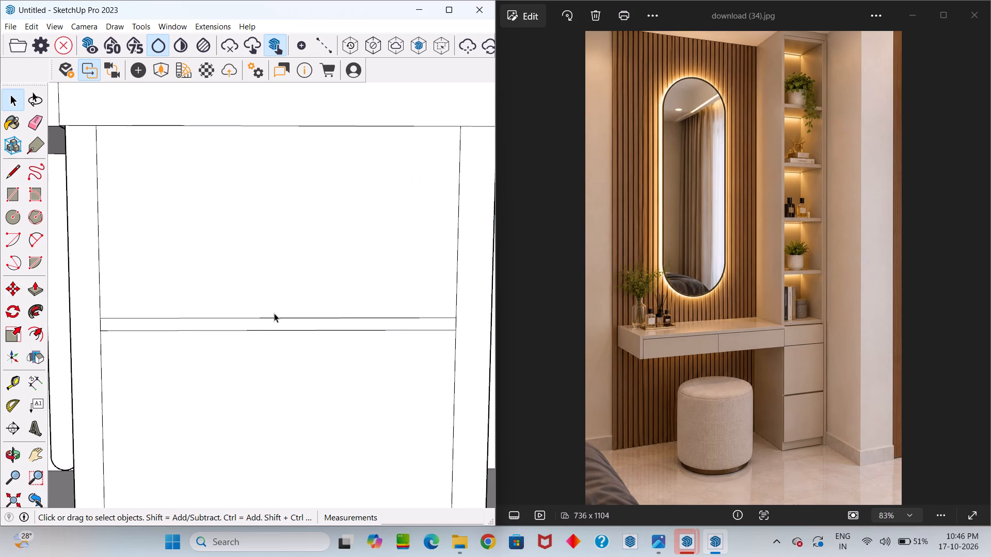
key(t)
click(278, 317)
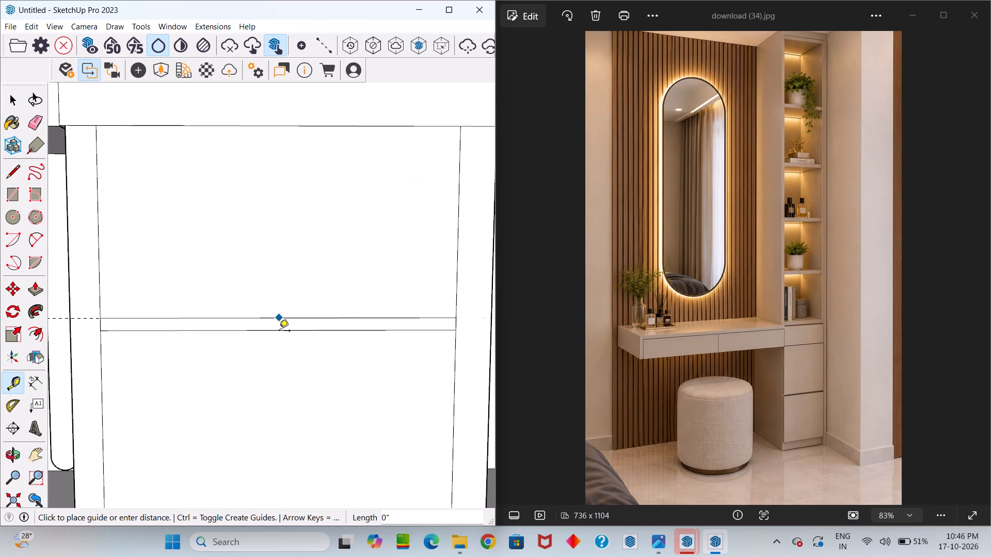
scroll(282, 331, up, 4)
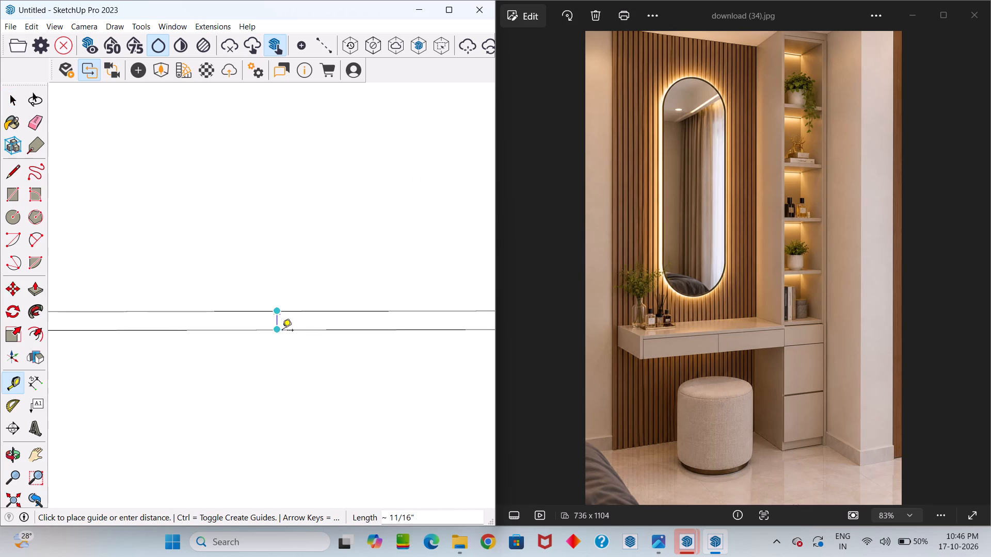
key(space)
Push the narrow strip between the two front panels inward by 0.4" to form a groove.
scroll(281, 330, down, 14)
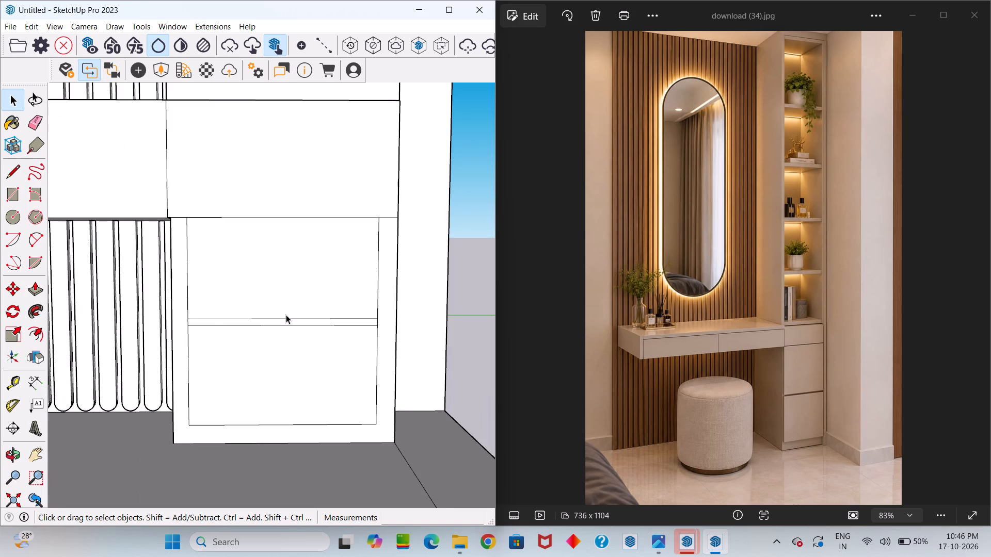
middle_drag(286, 315, 290, 420)
scroll(298, 351, up, 11)
click(325, 352)
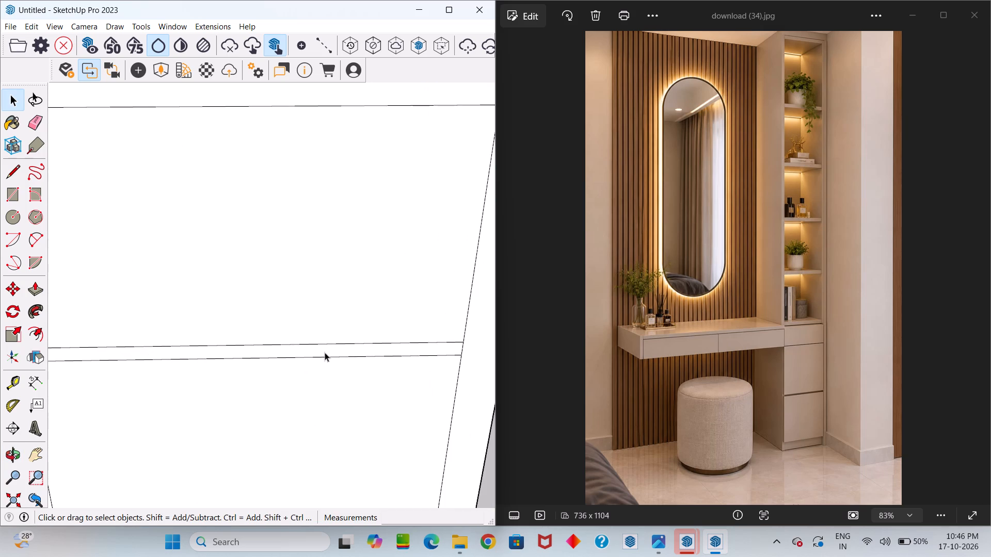
key(p)
click(322, 351)
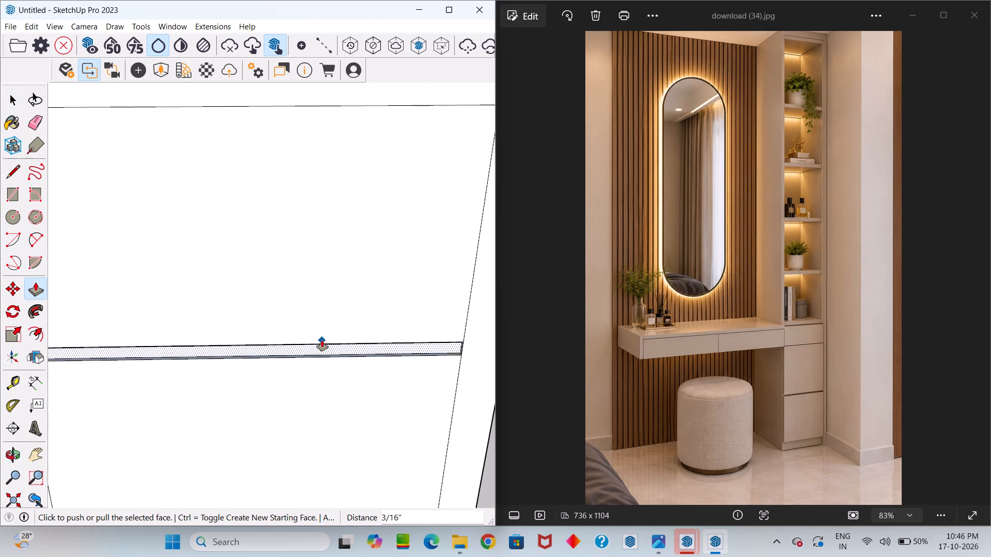
text(0.4)
key(Return)
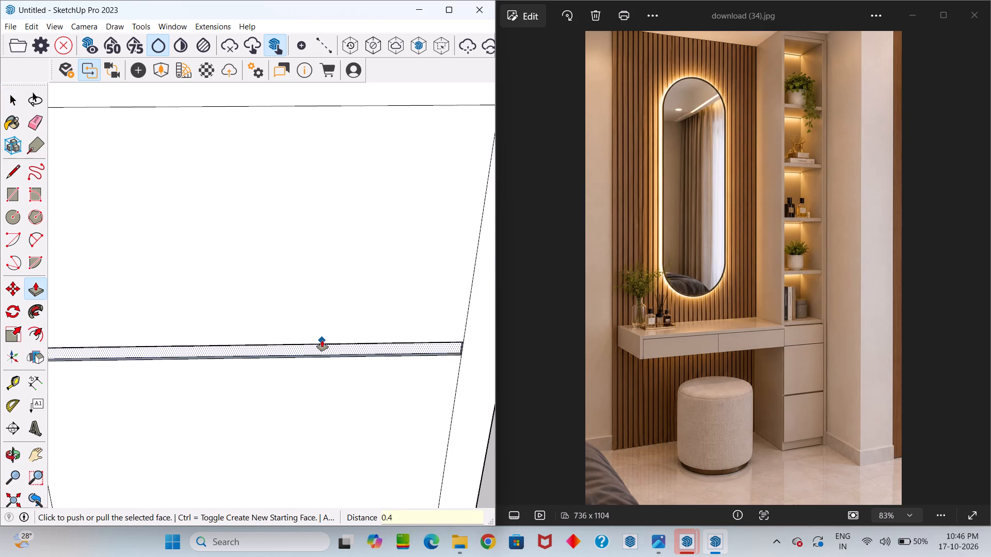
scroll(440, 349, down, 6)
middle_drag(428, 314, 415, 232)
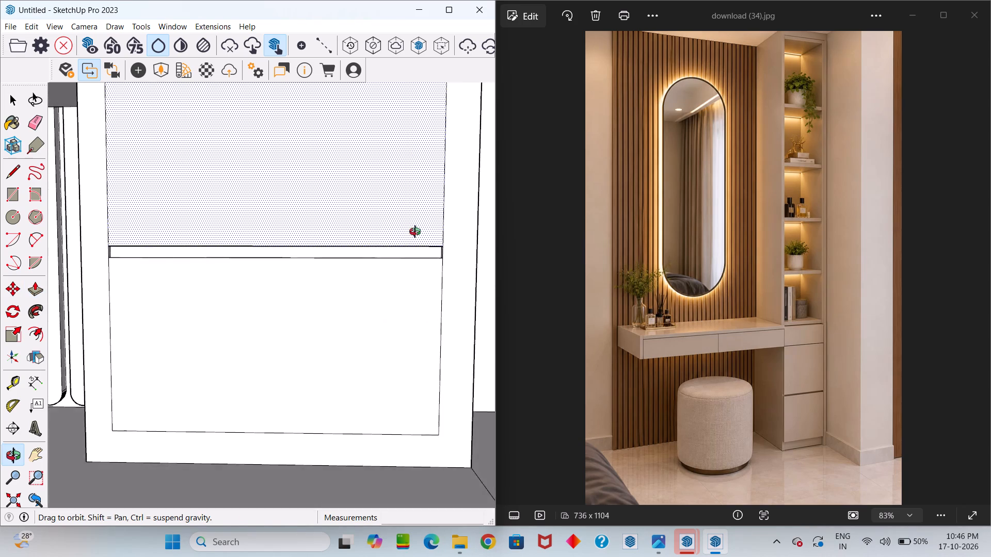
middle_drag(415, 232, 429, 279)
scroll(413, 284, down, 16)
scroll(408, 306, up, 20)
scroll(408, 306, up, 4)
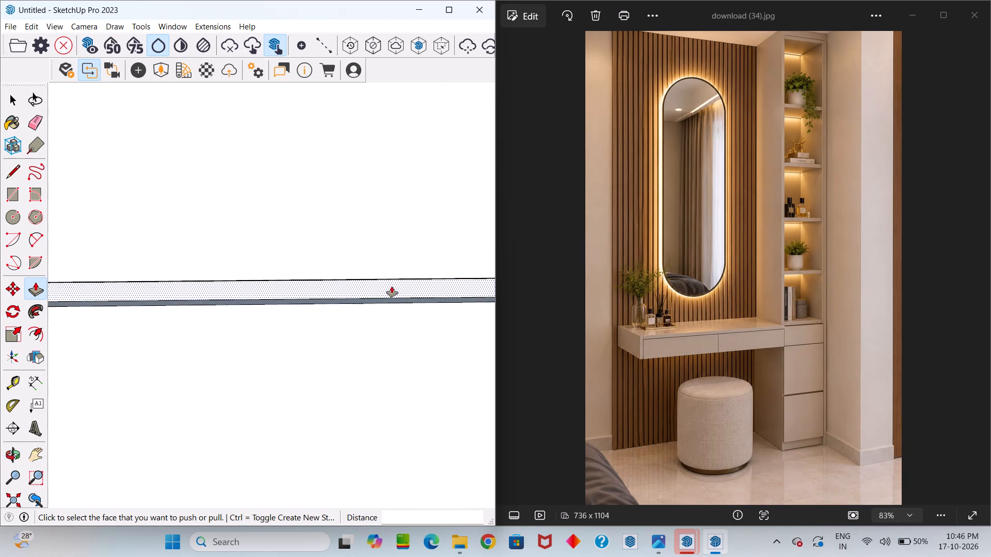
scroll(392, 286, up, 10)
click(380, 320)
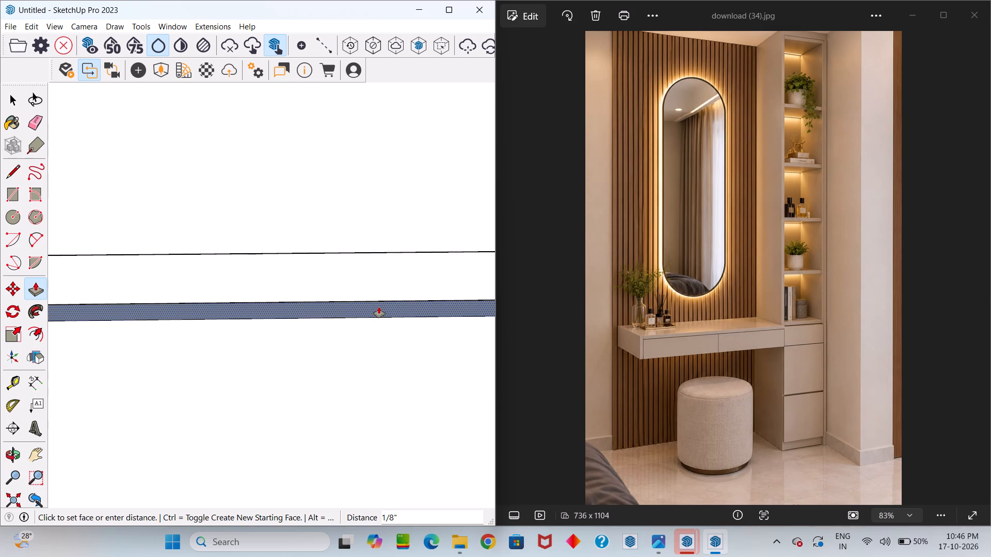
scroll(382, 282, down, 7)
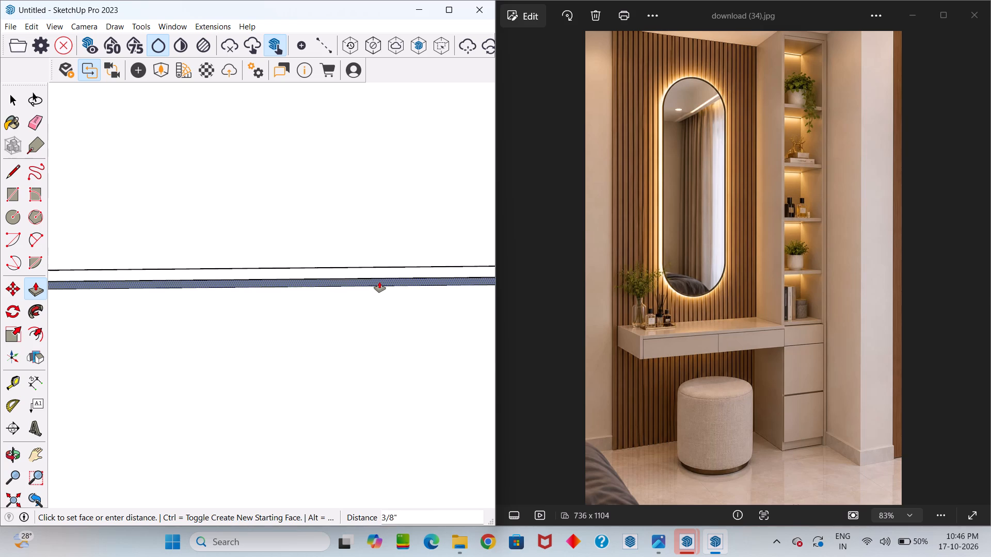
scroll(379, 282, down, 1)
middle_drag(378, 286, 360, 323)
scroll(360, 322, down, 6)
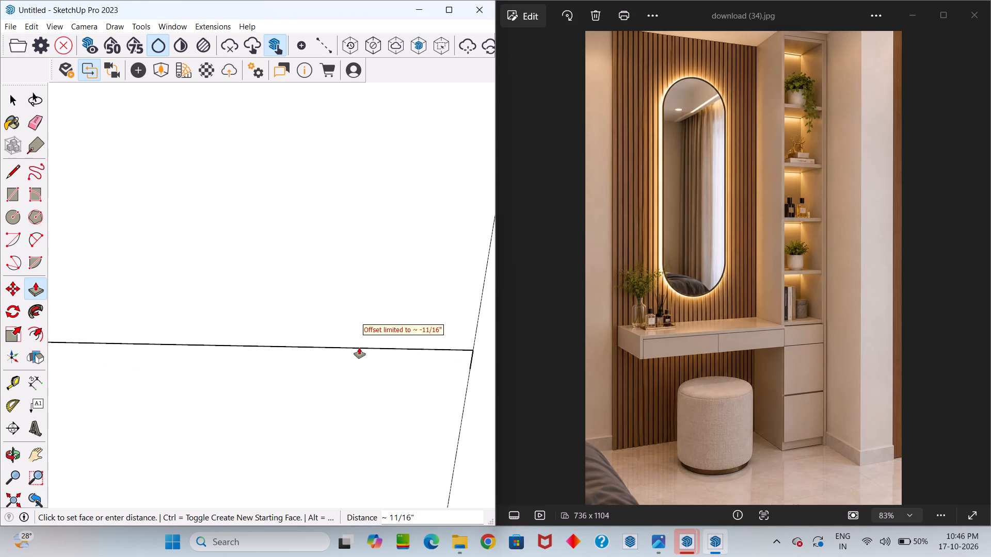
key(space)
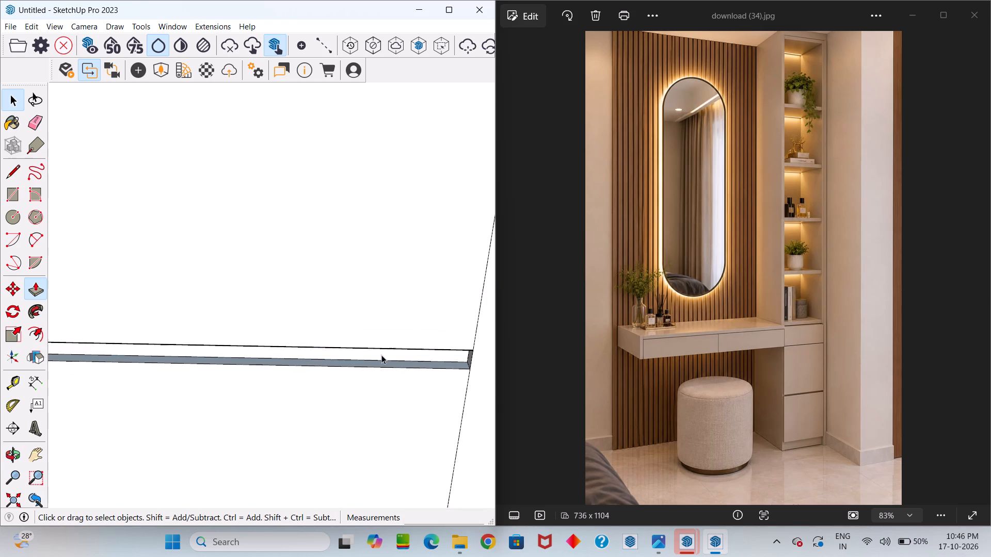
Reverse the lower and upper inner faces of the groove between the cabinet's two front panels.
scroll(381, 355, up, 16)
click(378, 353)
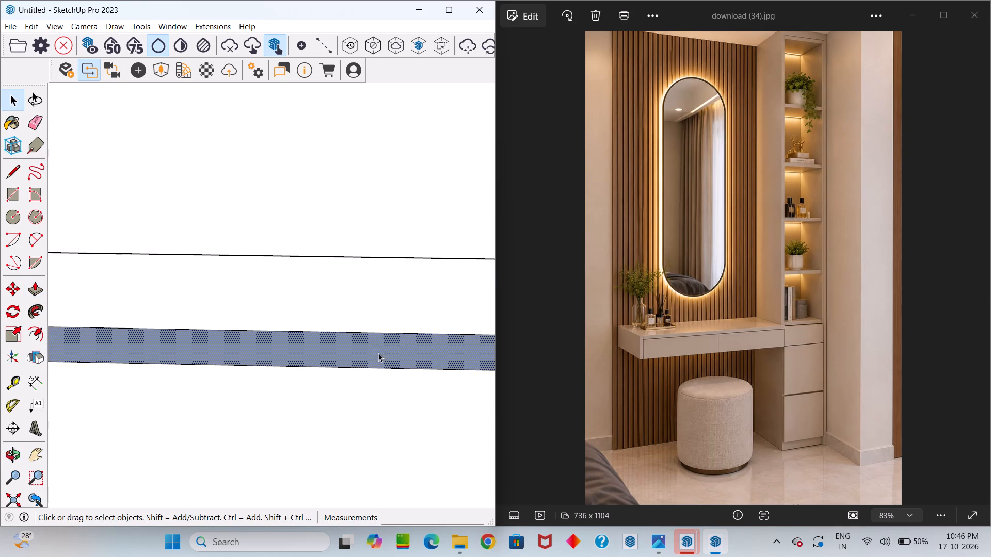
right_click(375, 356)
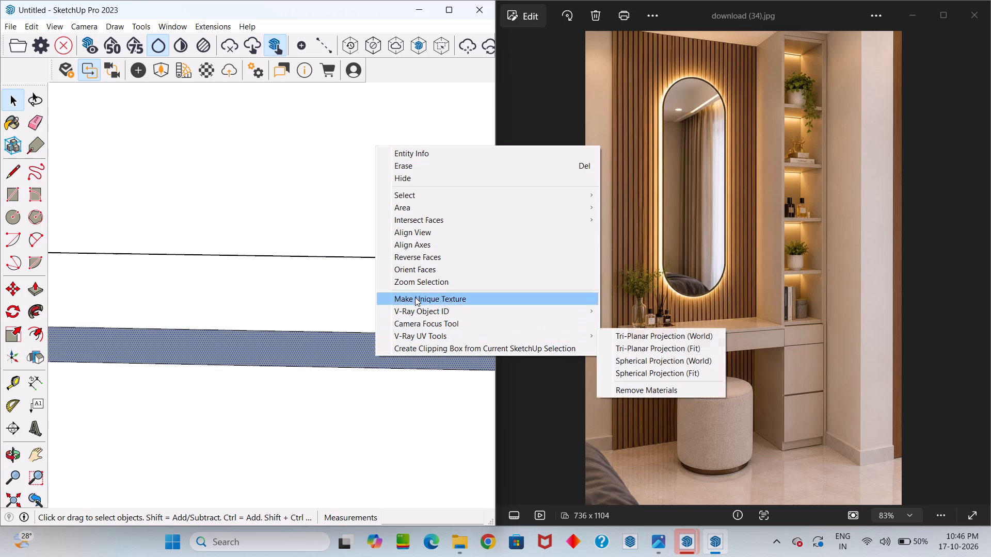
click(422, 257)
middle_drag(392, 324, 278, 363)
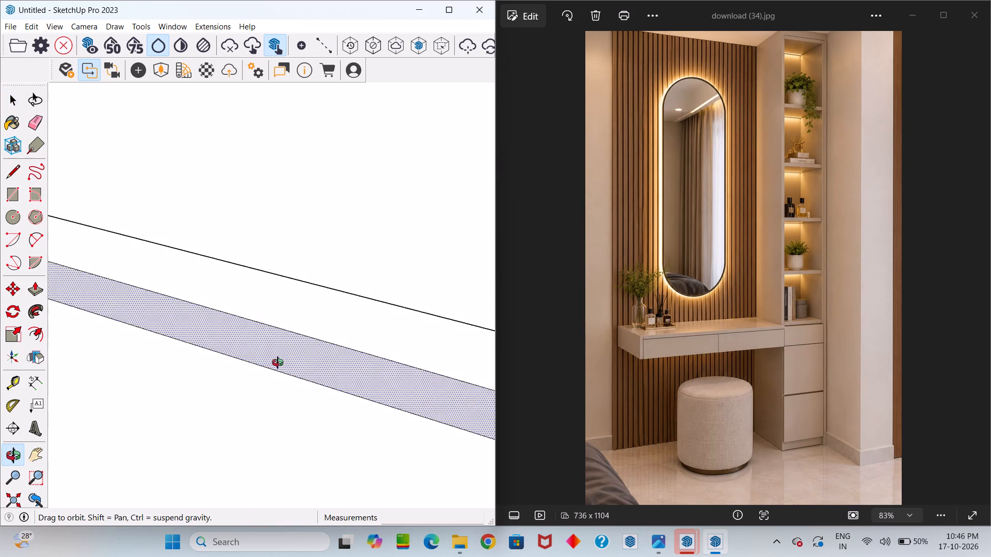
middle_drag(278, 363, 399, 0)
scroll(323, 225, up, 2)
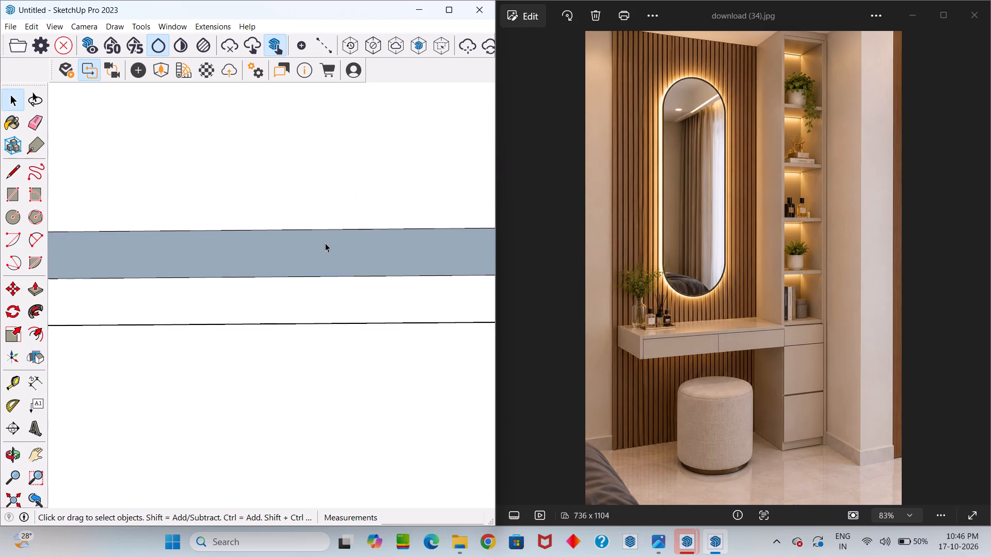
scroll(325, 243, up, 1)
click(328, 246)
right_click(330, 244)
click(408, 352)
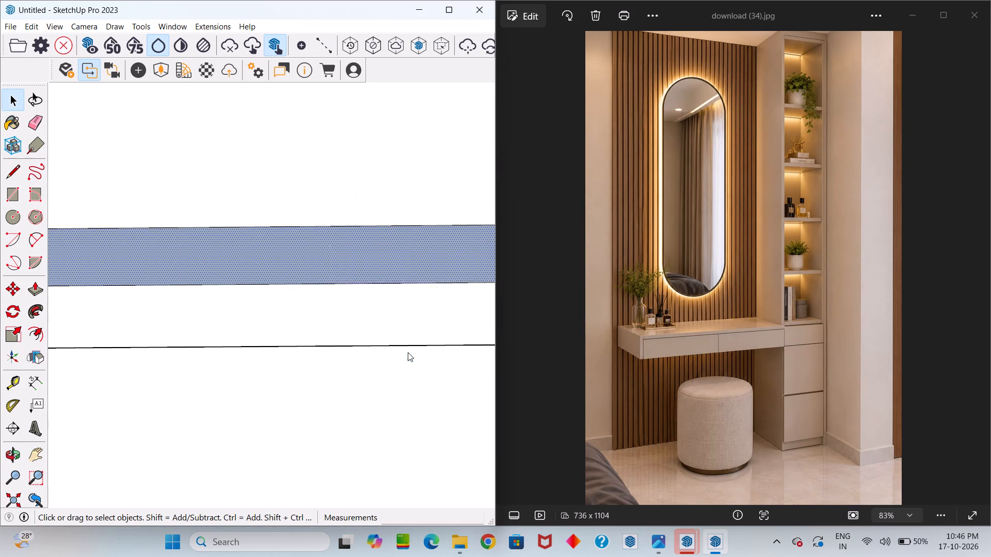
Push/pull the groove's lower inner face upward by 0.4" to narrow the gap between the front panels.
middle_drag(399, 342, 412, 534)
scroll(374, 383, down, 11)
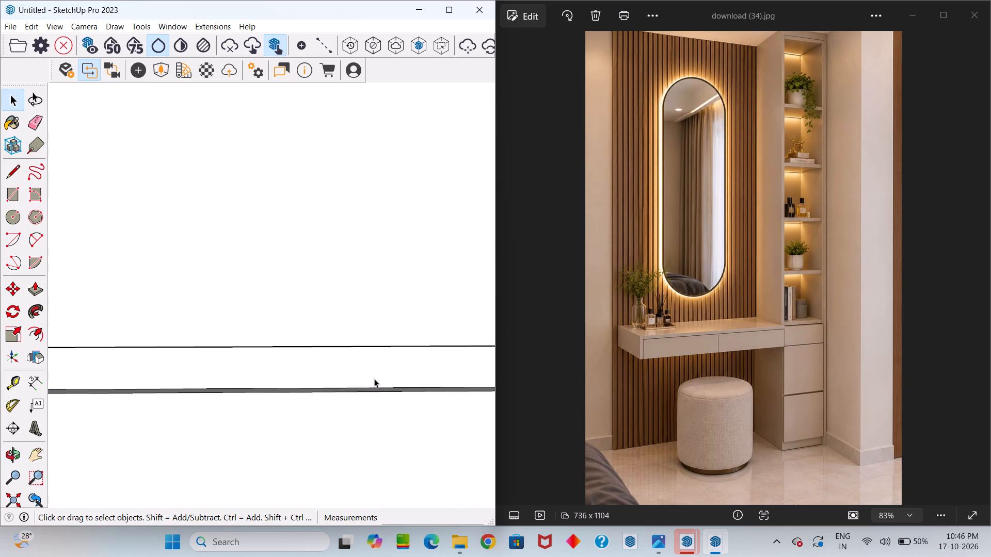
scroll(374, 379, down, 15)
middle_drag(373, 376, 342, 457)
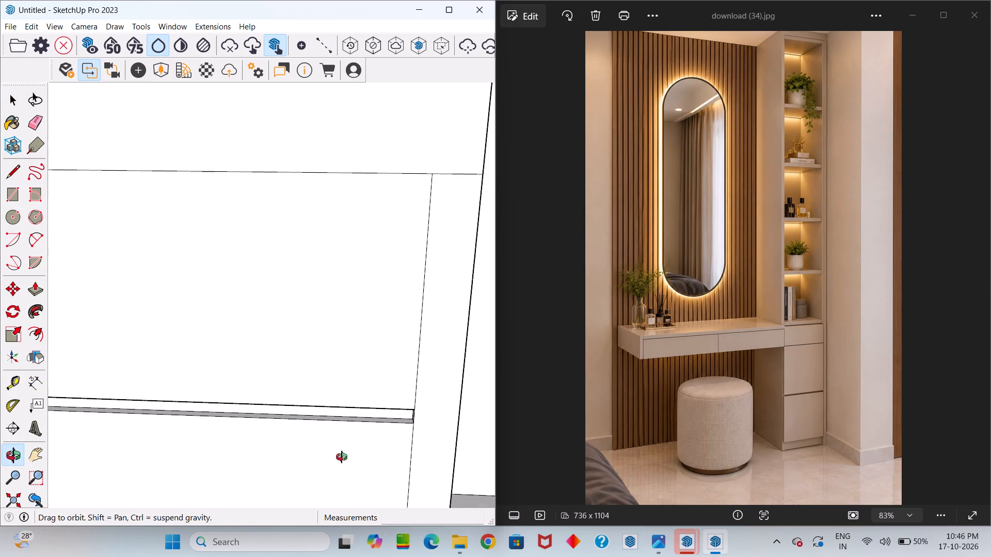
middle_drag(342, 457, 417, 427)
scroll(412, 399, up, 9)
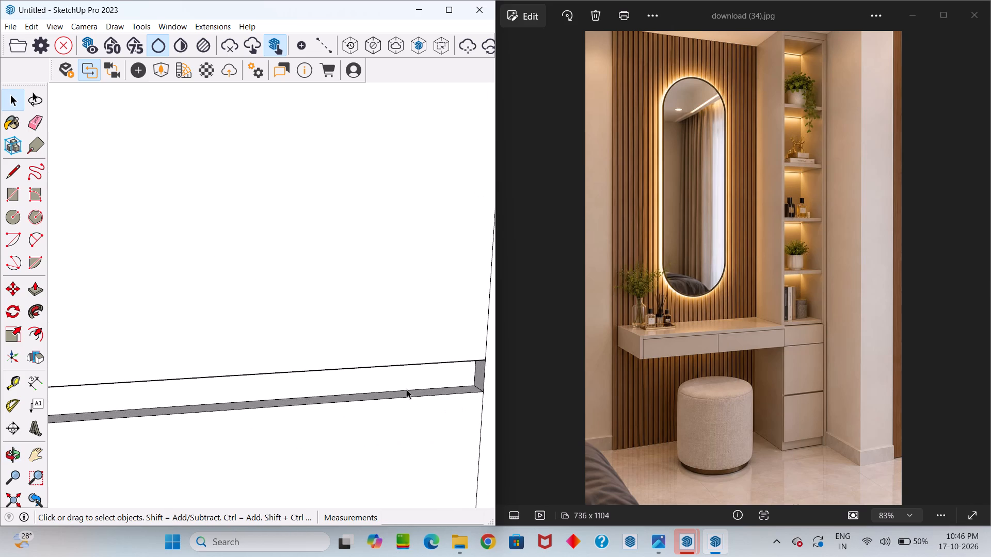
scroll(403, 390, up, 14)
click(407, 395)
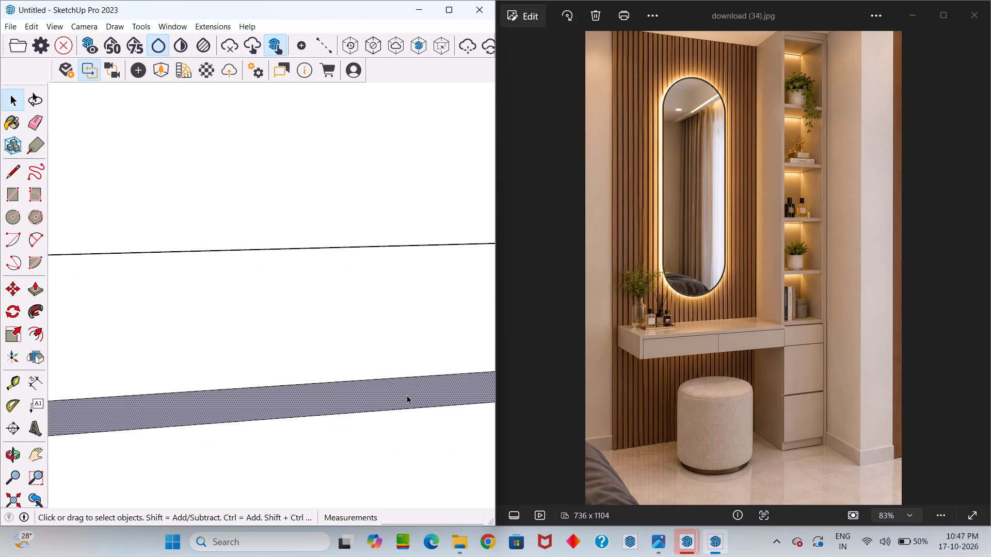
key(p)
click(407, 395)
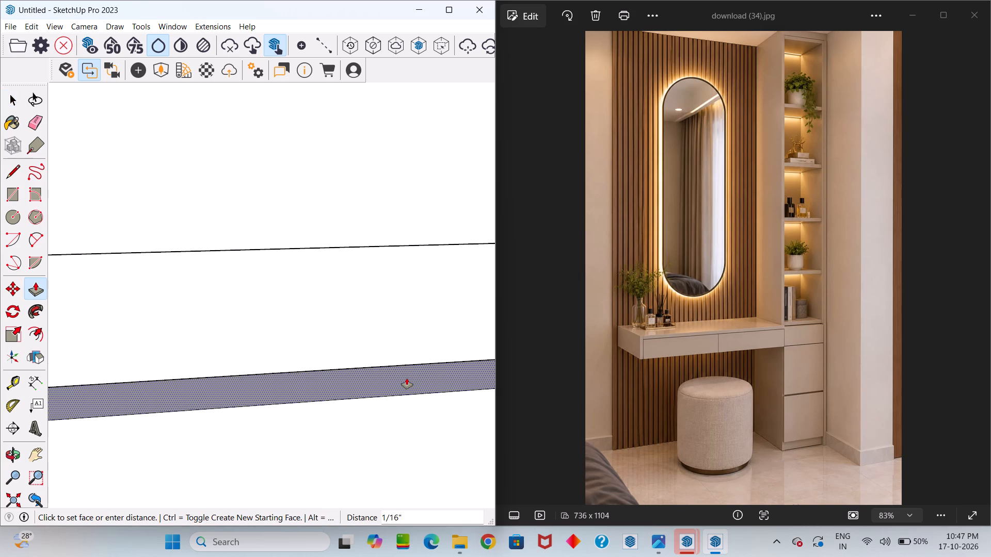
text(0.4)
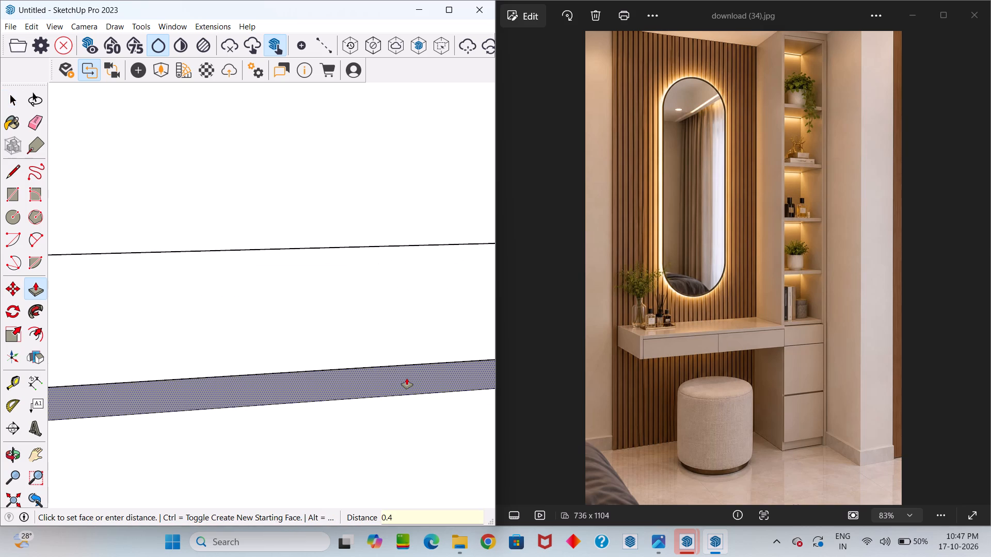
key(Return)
Examine the narrowed groove from several angles and compare the lower cabinet front with the tower and counter.
scroll(392, 378, down, 16)
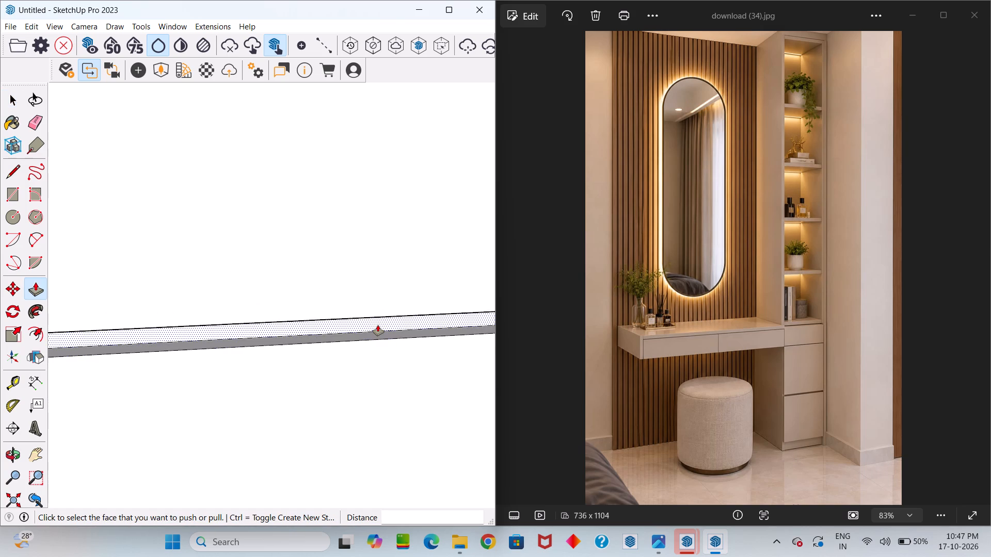
middle_drag(381, 326, 295, 188)
scroll(365, 283, up, 12)
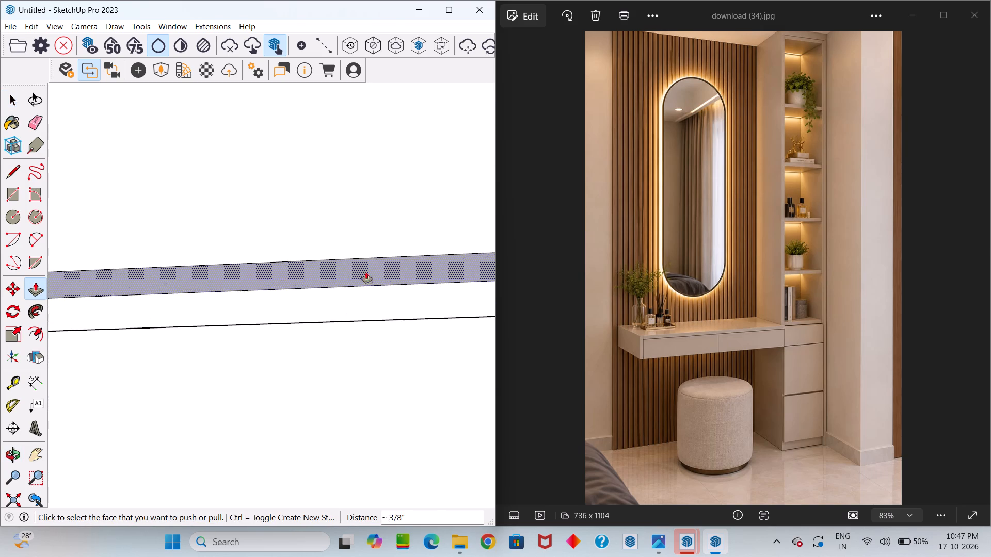
middle_drag(356, 318, 356, 397)
scroll(356, 397, down, 20)
scroll(356, 397, down, 20)
scroll(356, 397, down, 4)
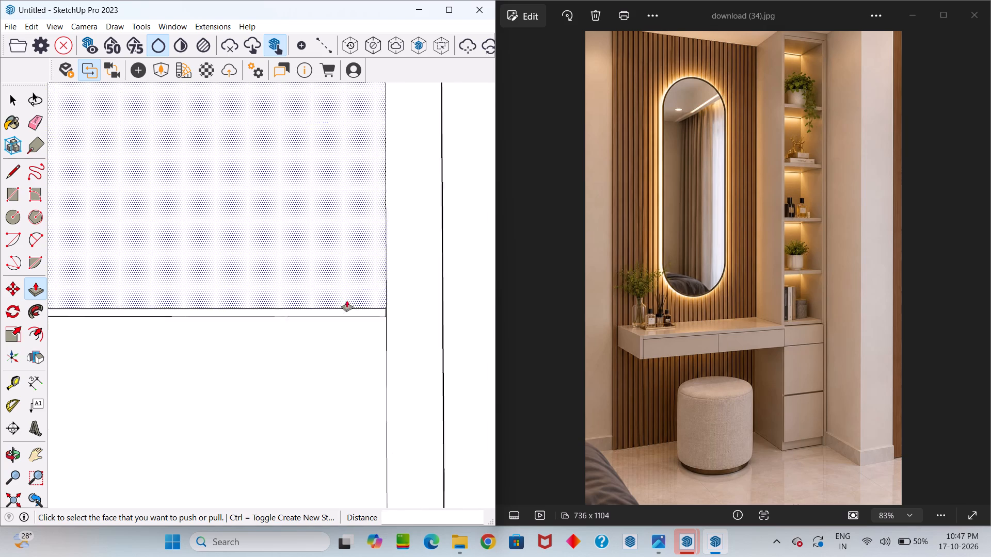
middle_drag(345, 309, 361, 390)
key(space)
scroll(351, 308, down, 14)
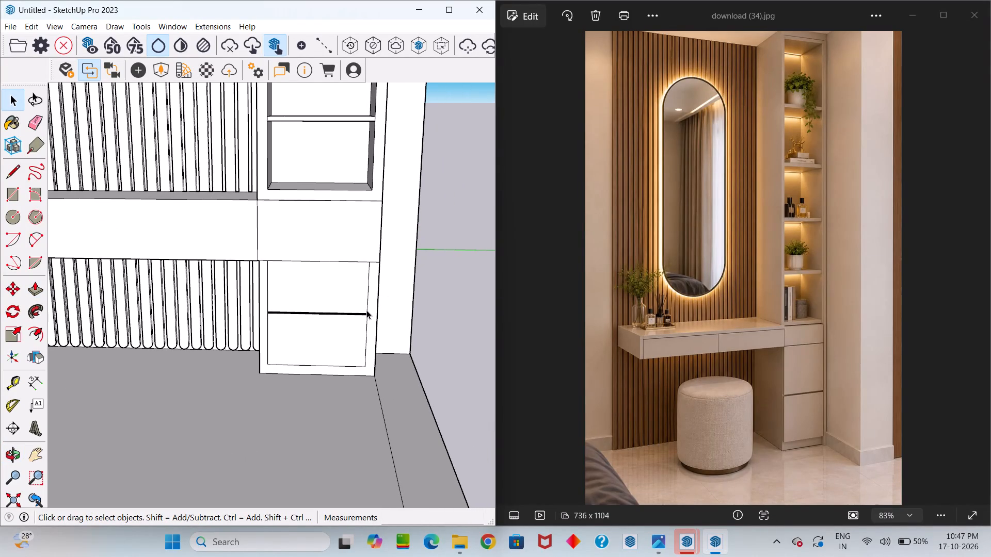
scroll(366, 310, up, 2)
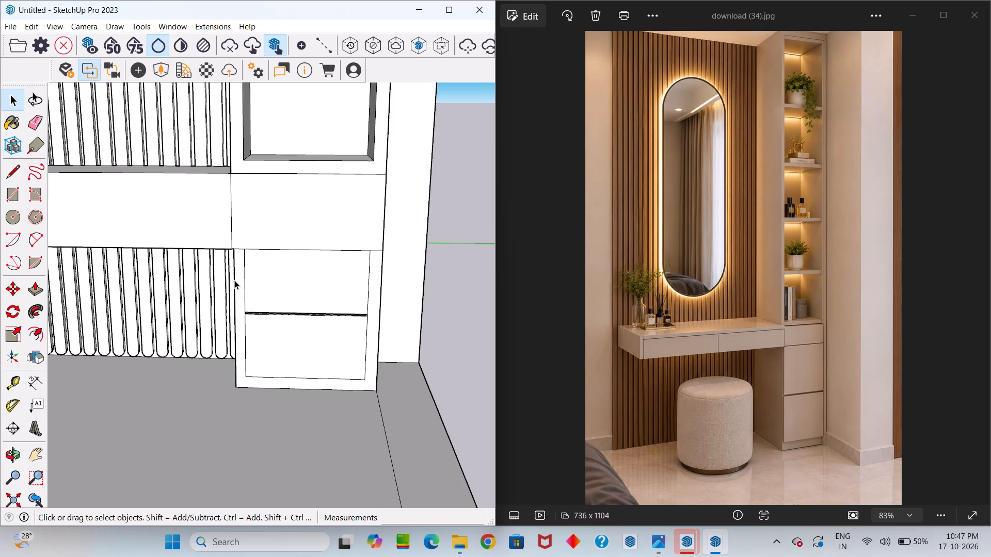
scroll(234, 281, down, 5)
scroll(307, 305, up, 10)
middle_drag(306, 311, 313, 353)
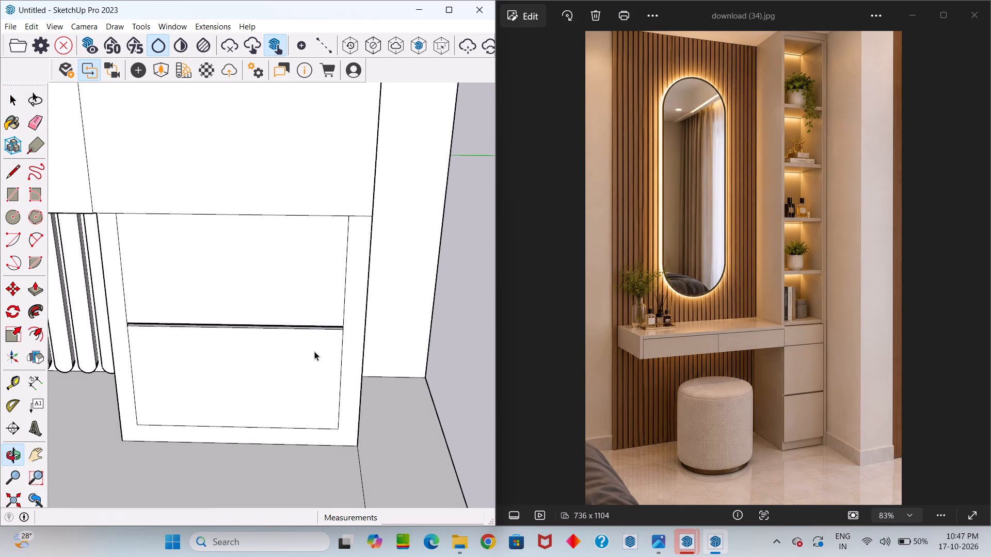
Undo the groove edits and both front panel rectangles, back to the lower cabinet's two open compartments.
key(ctrl+z)
key(ctrl+z)
key(ctrl+z)
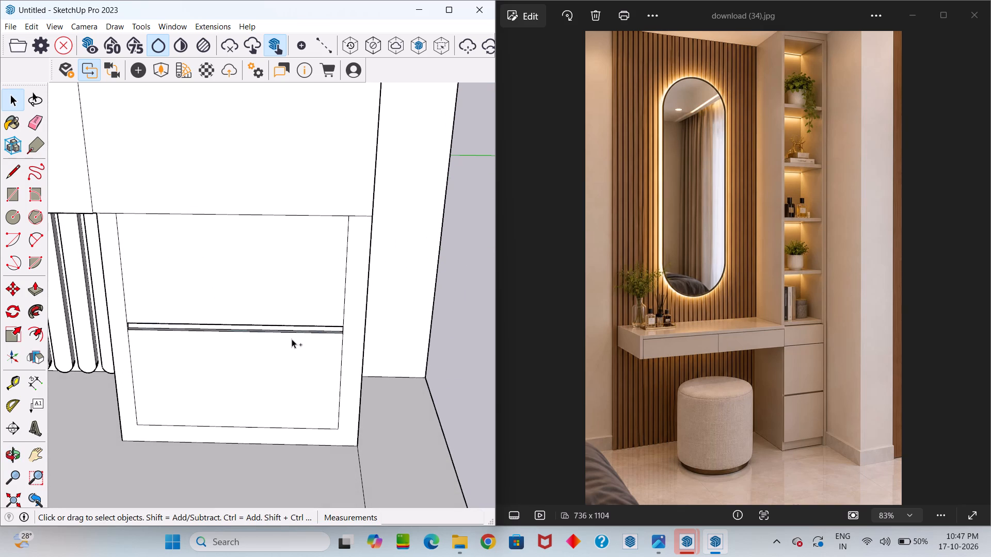
key(ctrl+z)
key(ctrl+z)
key(ctrl+z)
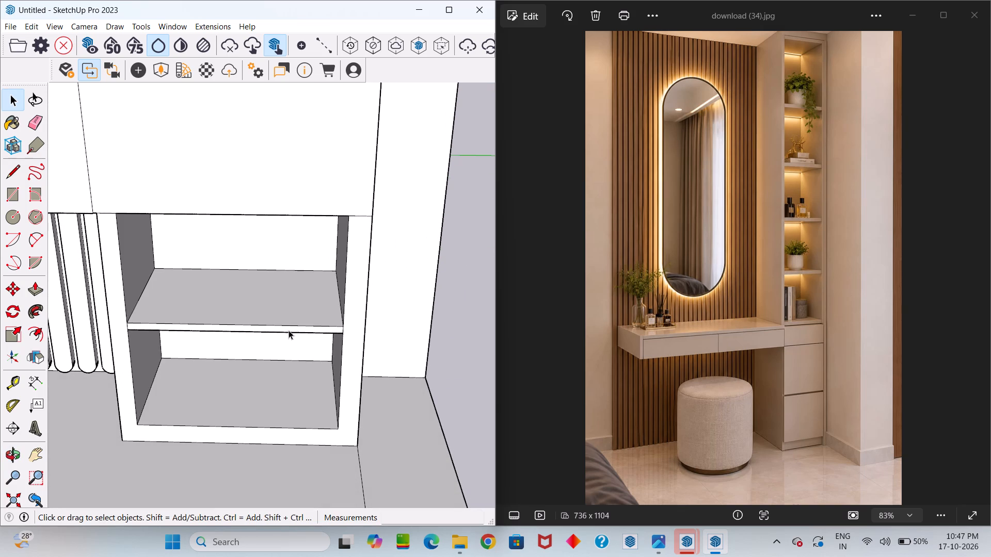
Pull the shelf's top face up about 10 5/8" to the upper compartment's top edge, filling that opening solid.
middle_drag(298, 313, 312, 293)
scroll(294, 285, up, 5)
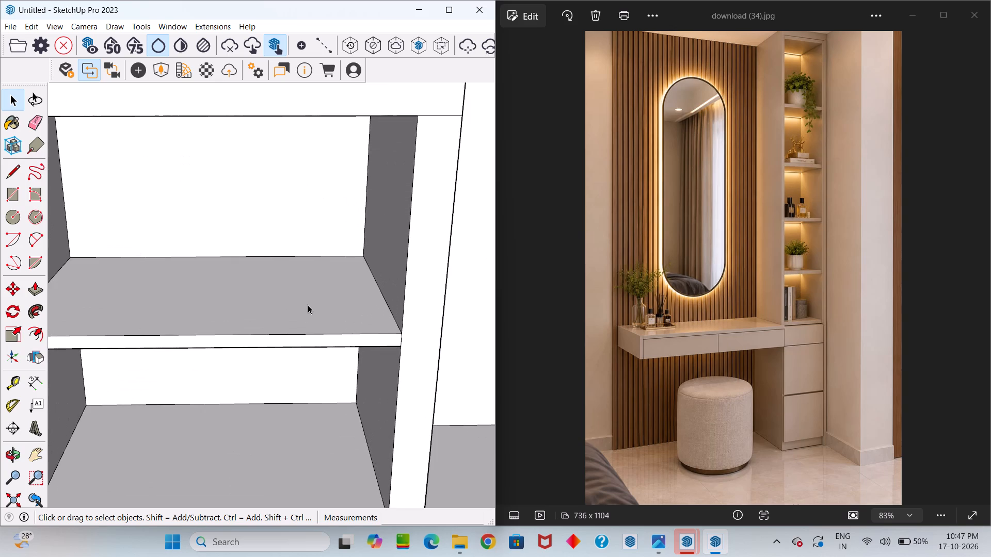
click(308, 305)
key(p)
click(308, 305)
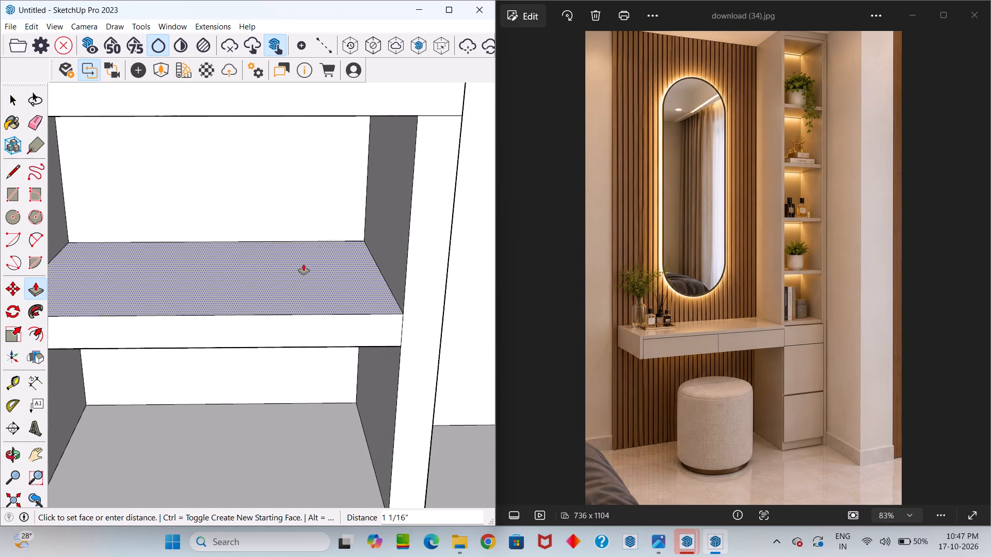
scroll(301, 231, down, 11)
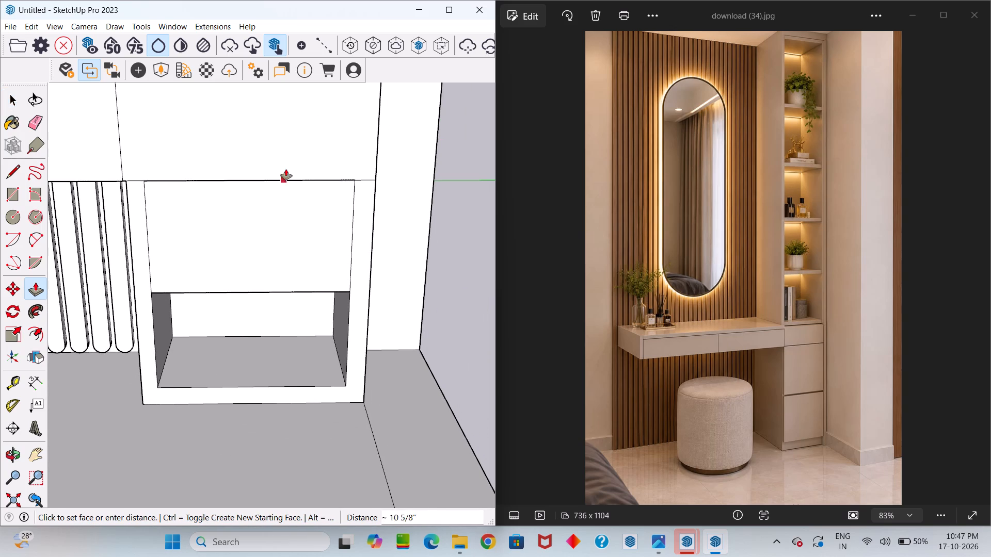
scroll(319, 181, up, 5)
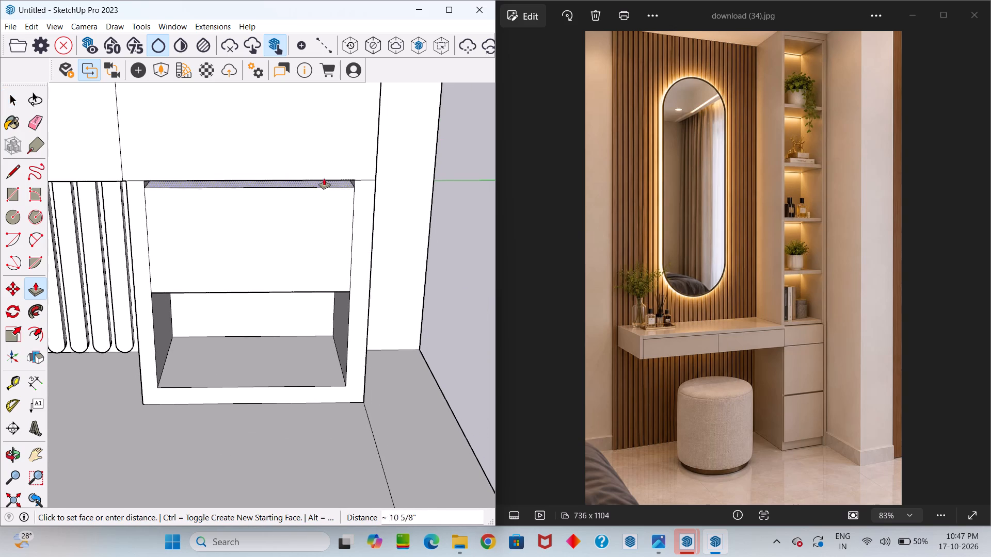
scroll(394, 170, up, 4)
click(350, 181)
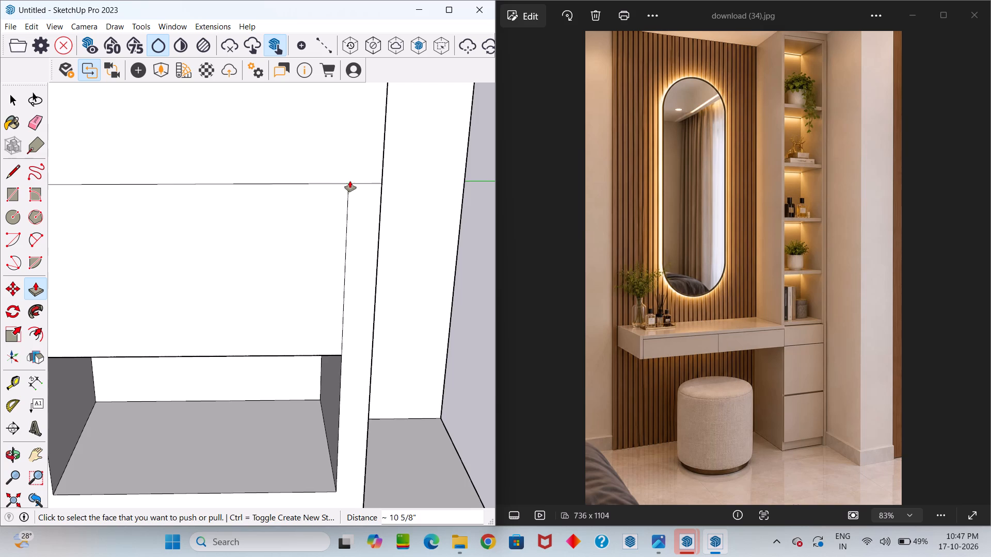
Pull the shelf's underside down about 10 11/16" to the lower compartment's bottom edge, filling that opening solid.
scroll(365, 181, down, 14)
middle_drag(327, 265, 302, 191)
scroll(312, 219, up, 8)
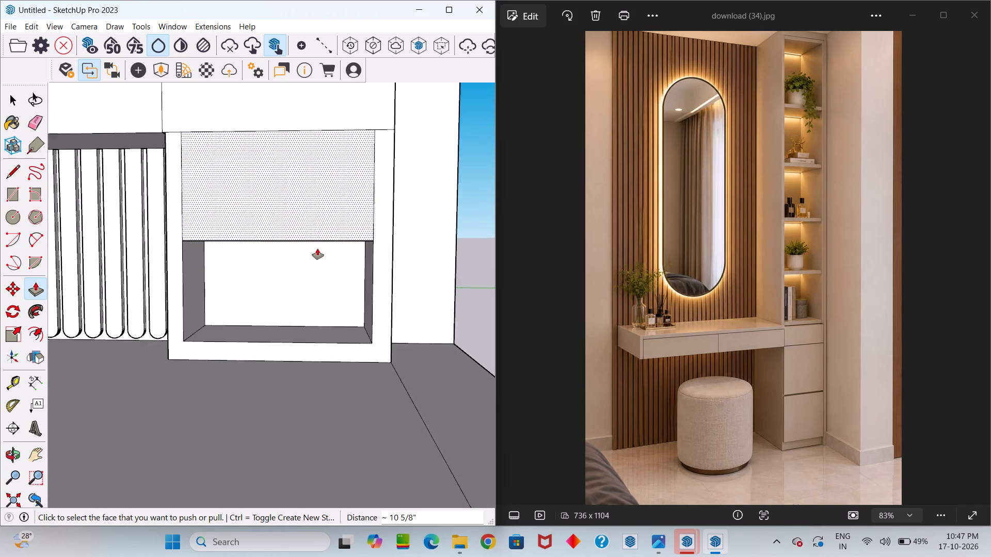
scroll(317, 249, up, 4)
middle_drag(306, 240, 312, 192)
click(308, 210)
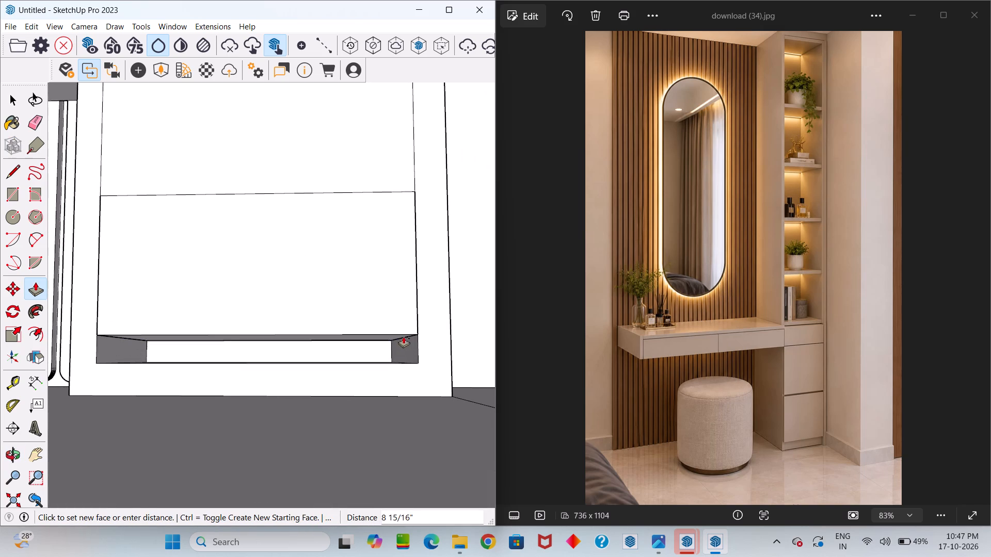
click(420, 365)
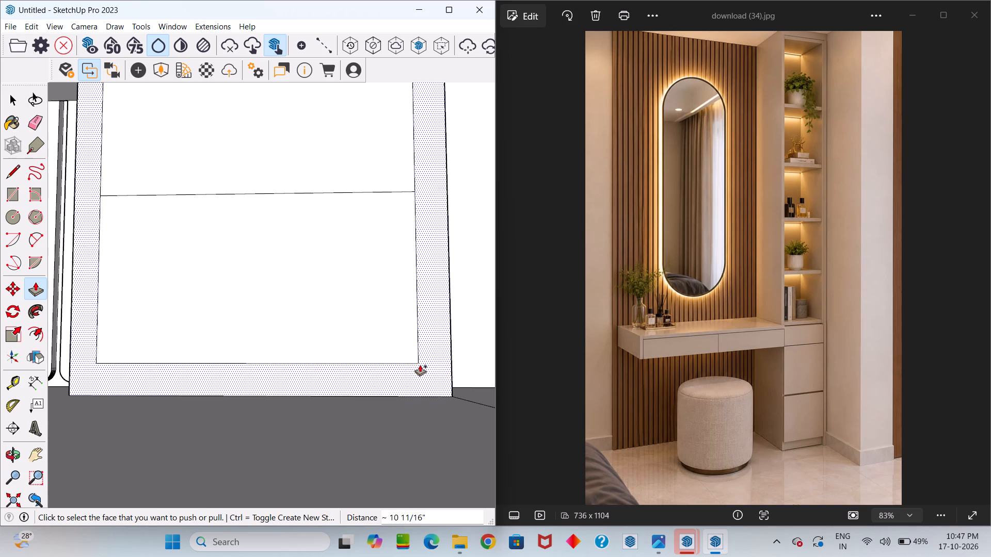
key(space)
Copy the horizontal dividing line on the lower cabinet front 3/8" upward.
middle_drag(402, 319, 408, 388)
scroll(410, 334, down, 6)
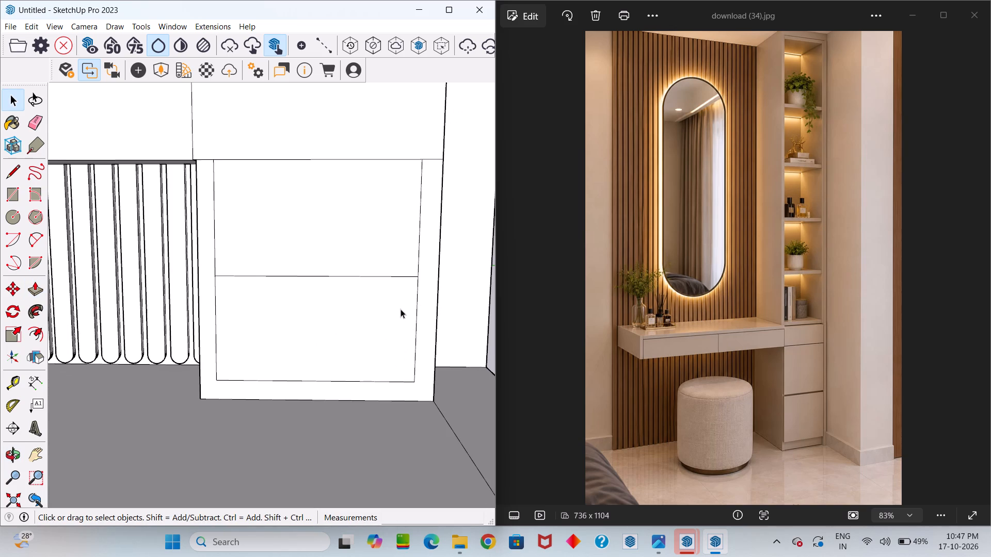
scroll(382, 274, up, 3)
scroll(377, 290, down, 3)
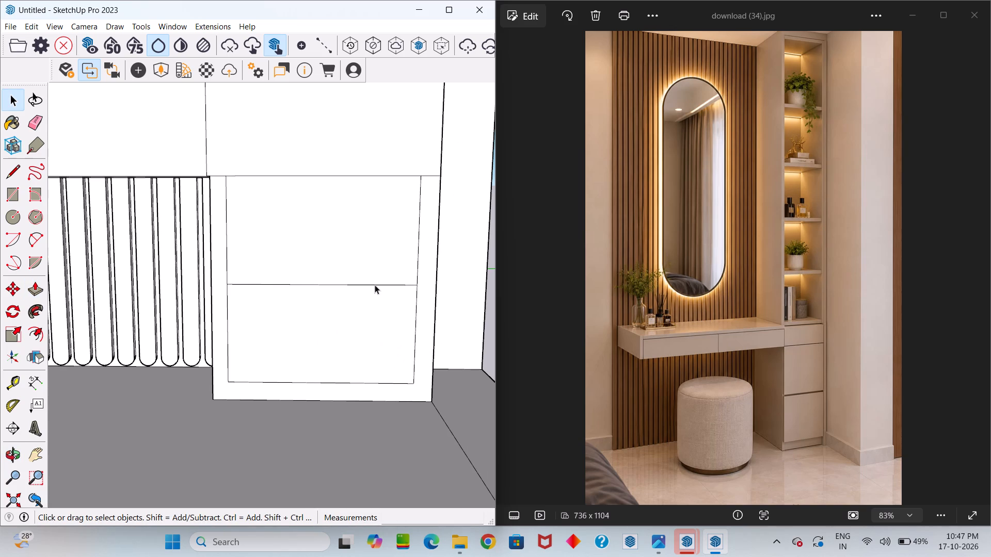
click(374, 283)
key(m)
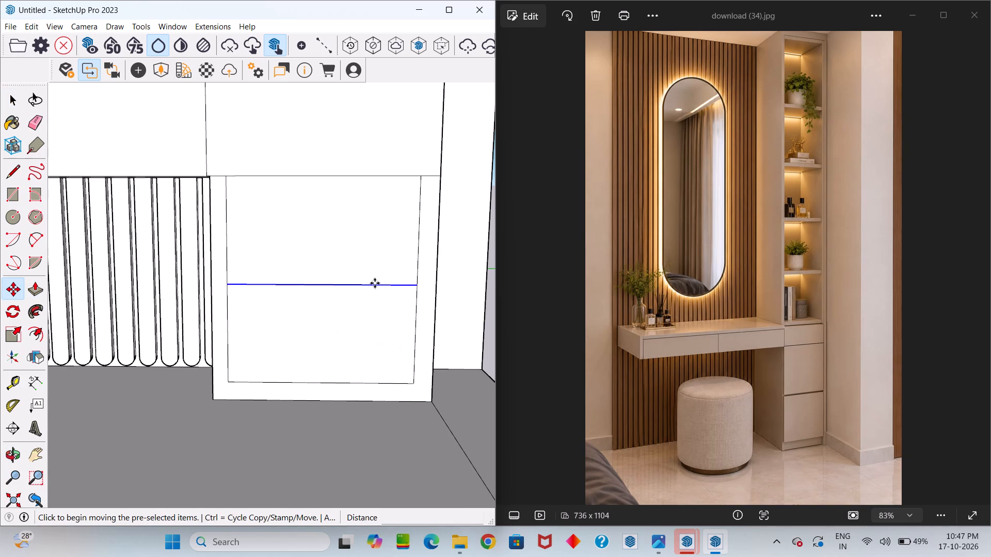
click(375, 283)
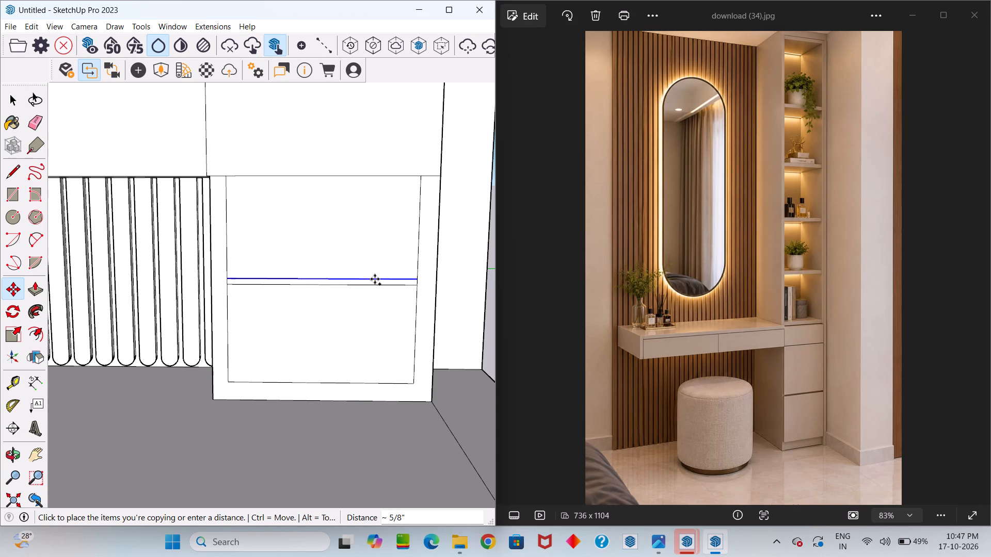
key(3)
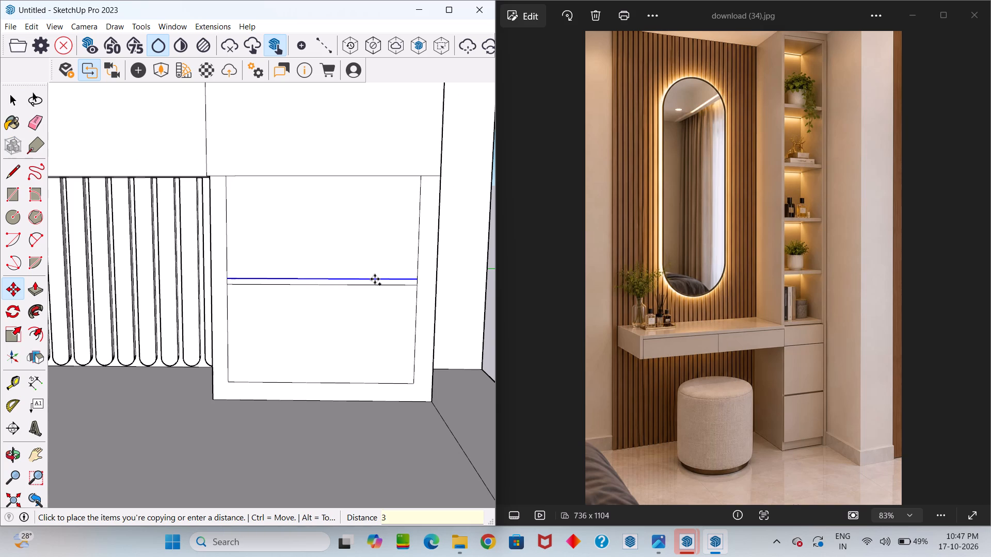
key(slash)
key(8)
key(Return)
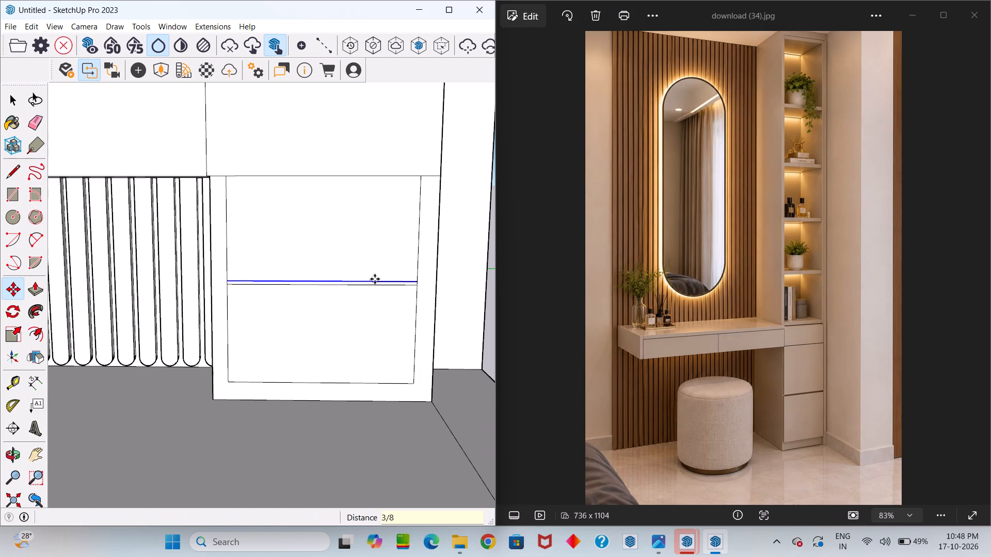
key(space)
Push the thin strip between the two lower cabinet fronts inward 0.4" to form a recessed groove.
scroll(408, 310, up, 11)
scroll(385, 266, up, 6)
click(386, 262)
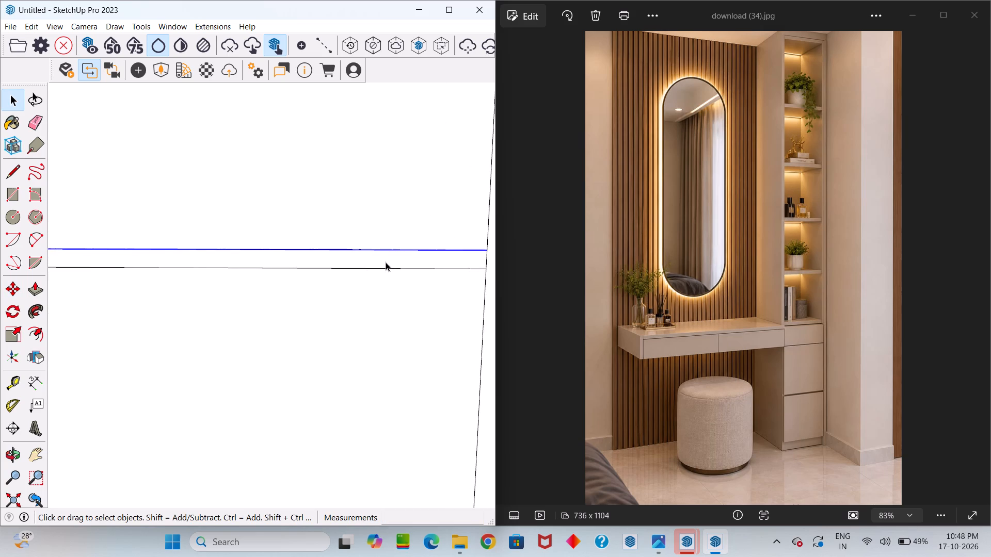
key(p)
click(386, 262)
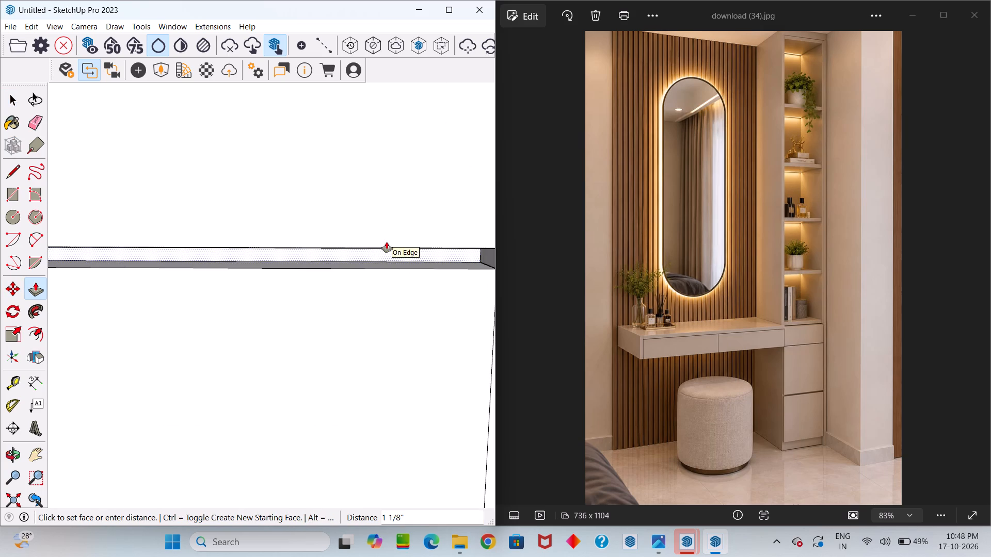
middle_drag(383, 250, 349, 319)
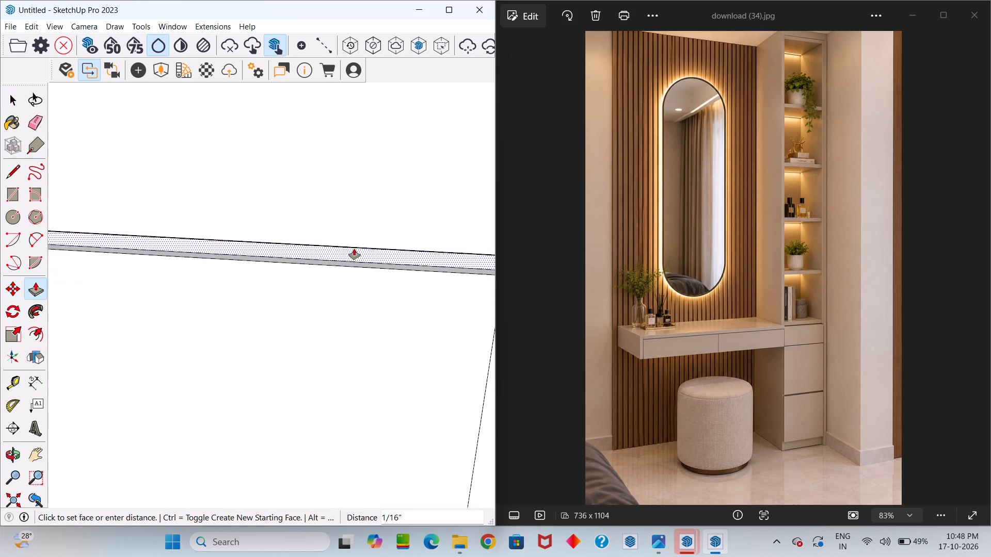
text(0.4)
key(Return)
scroll(356, 243, down, 13)
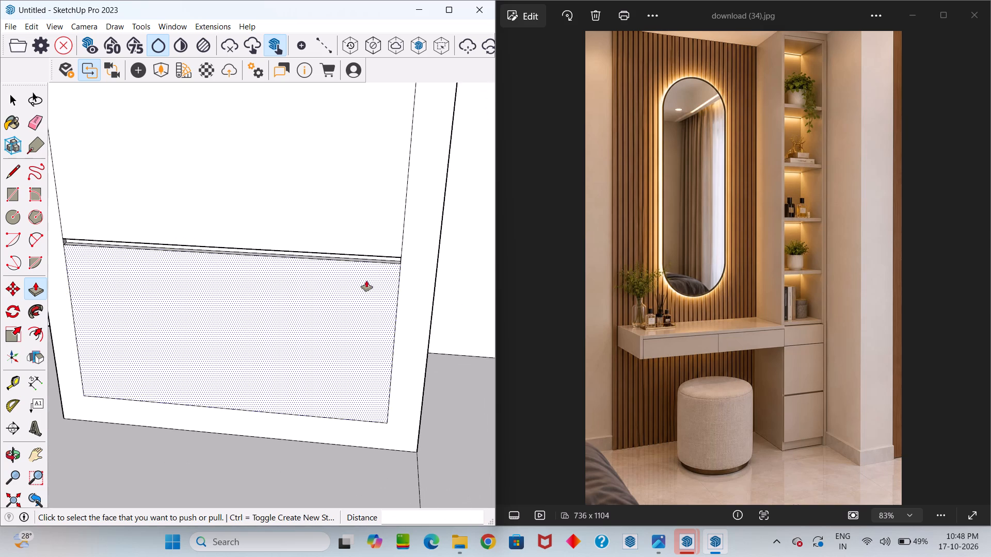
key(space)
Examine the lower cabinet front and its groove from several angles, together with the counter and shelf tower.
scroll(412, 208, down, 10)
middle_drag(364, 227, 363, 144)
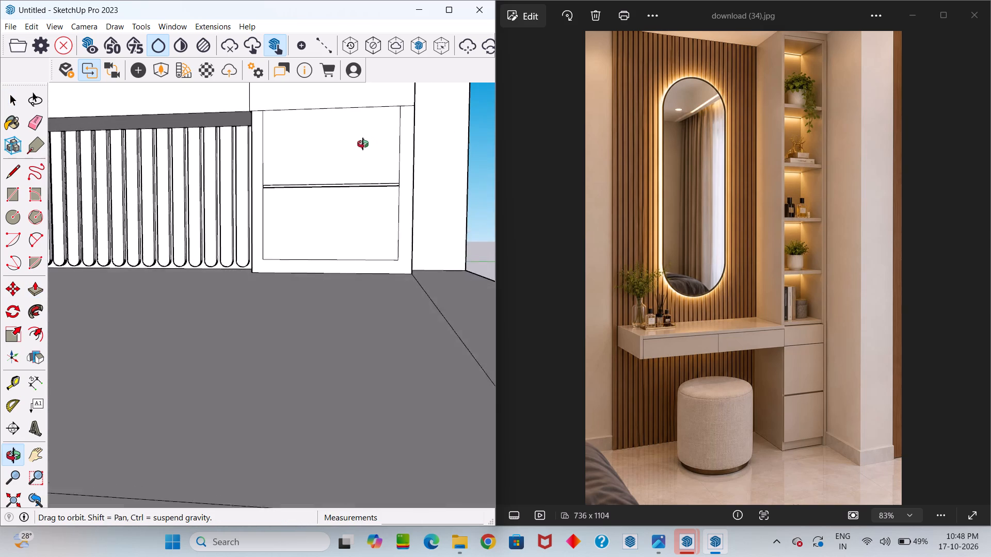
middle_drag(363, 144, 412, 172)
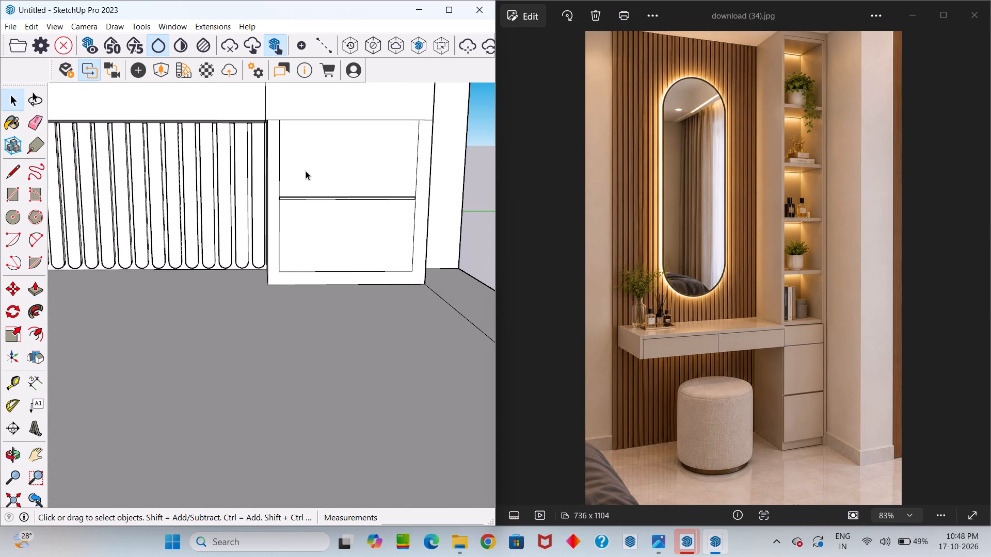
scroll(295, 170, up, 12)
scroll(237, 177, up, 5)
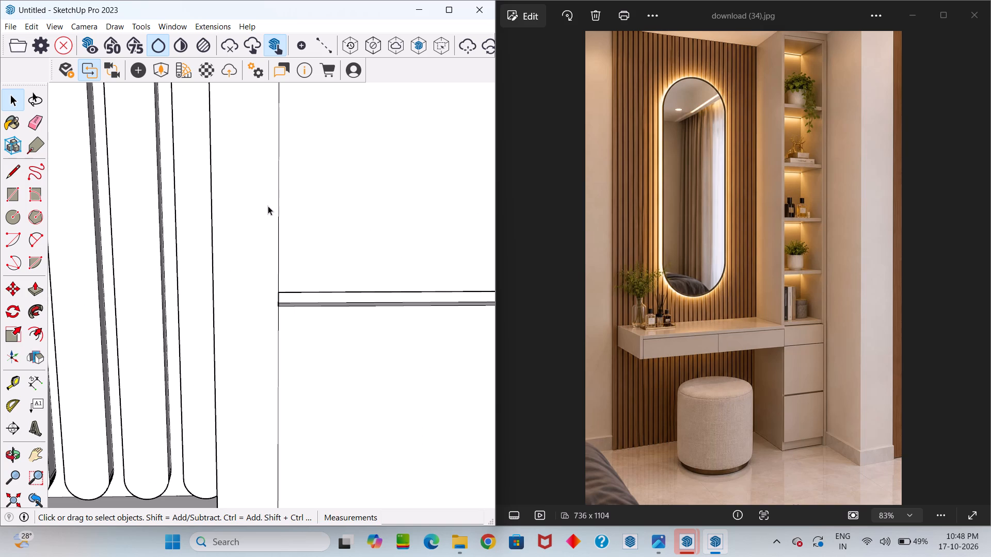
scroll(266, 212, down, 13)
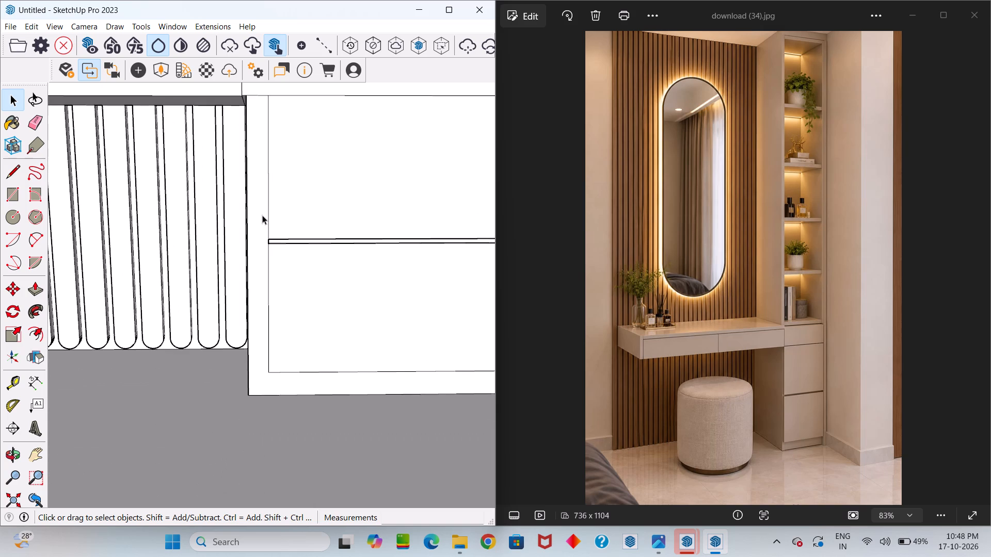
scroll(260, 215, down, 5)
middle_drag(290, 257, 280, 291)
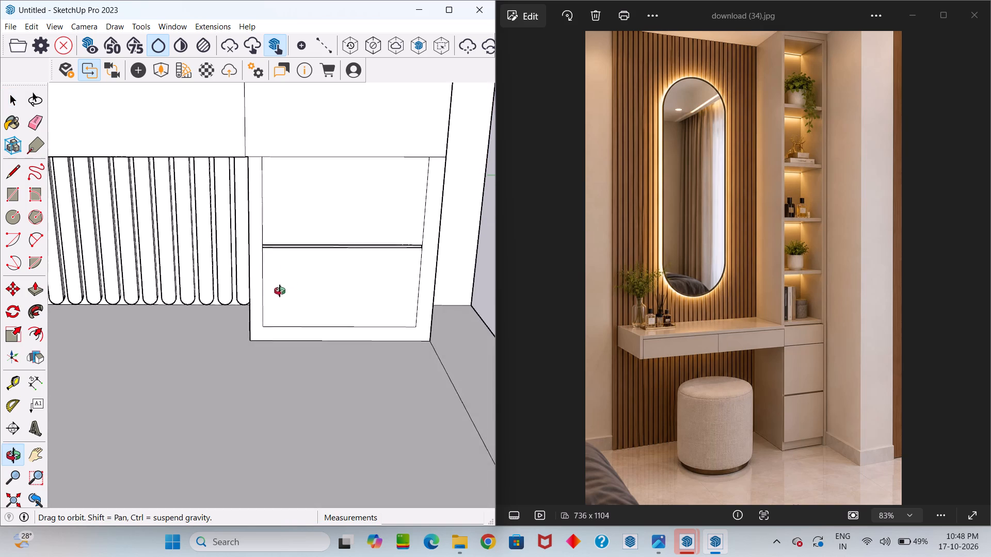
middle_drag(280, 291, 219, 200)
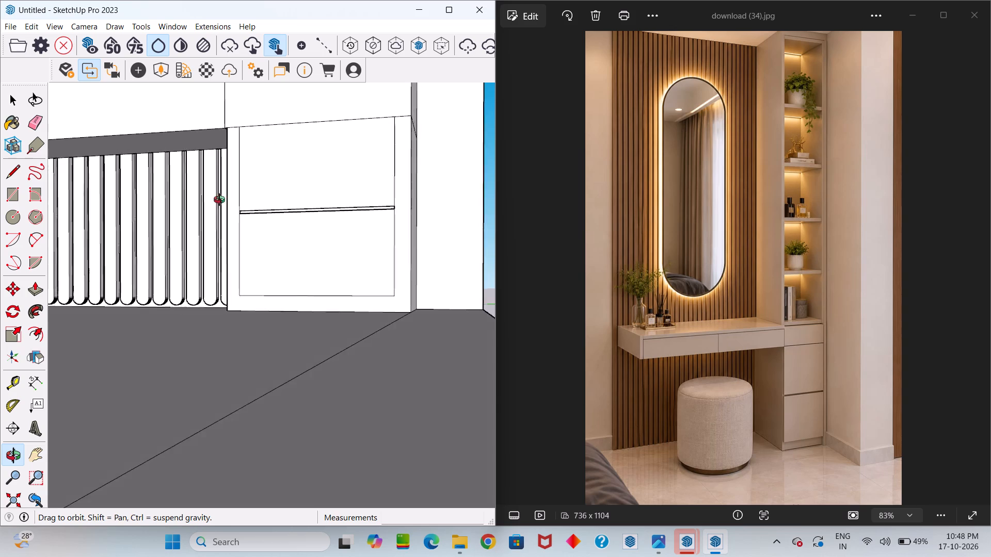
middle_drag(219, 200, 257, 301)
scroll(226, 301, down, 10)
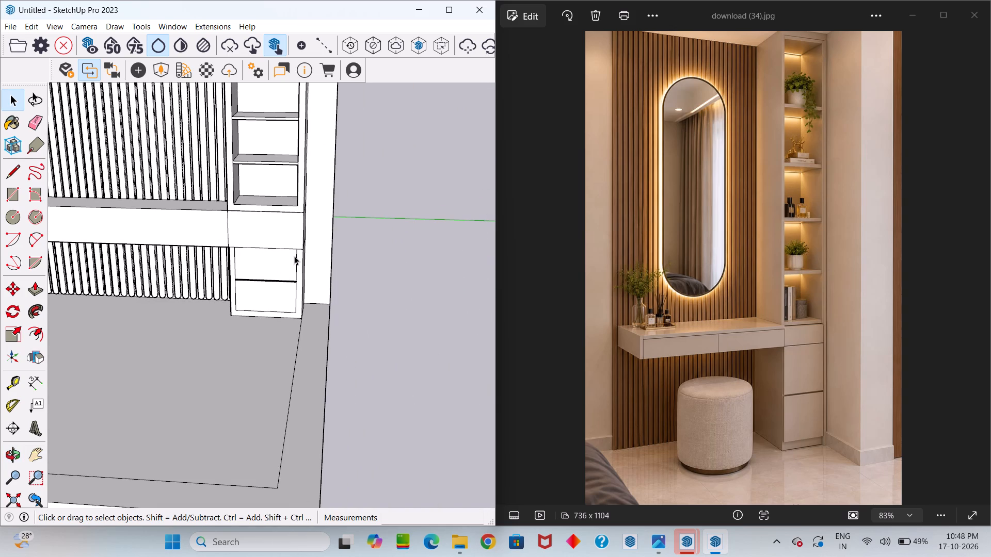
Draw a vertical line about 1' 2" long from the lowest shelf opening's bottom-right corner down to the counter band's lower edge.
middle_drag(295, 251, 312, 220)
scroll(293, 221, up, 9)
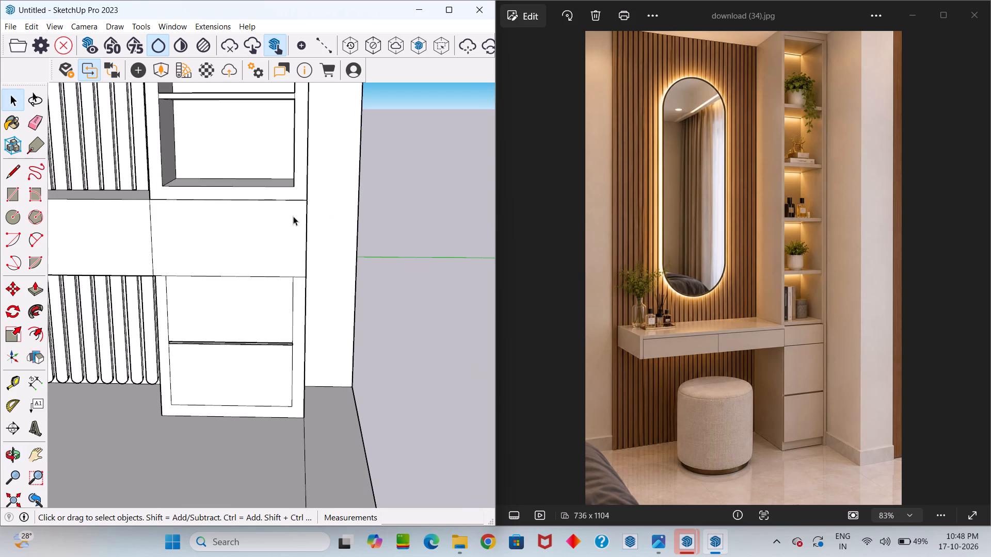
key(l)
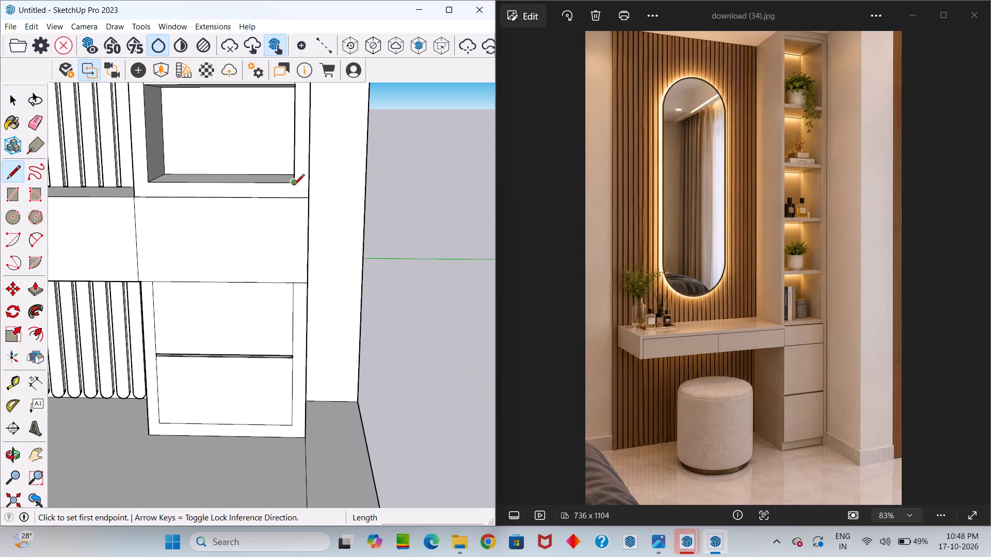
click(294, 186)
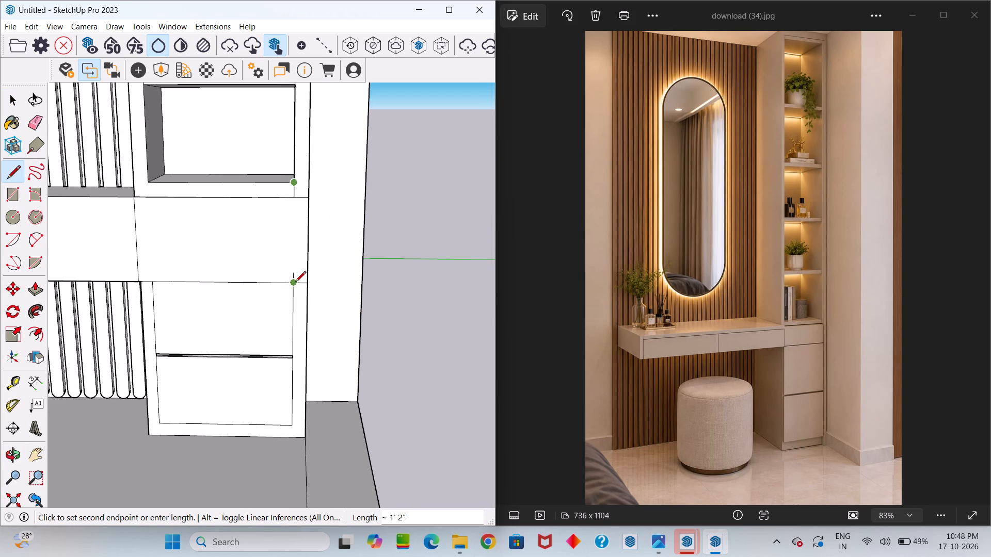
click(295, 283)
key(space)
Push the tower's counter-height front face back 1/4", flush with the shelf tower's front above it.
scroll(297, 229, up, 6)
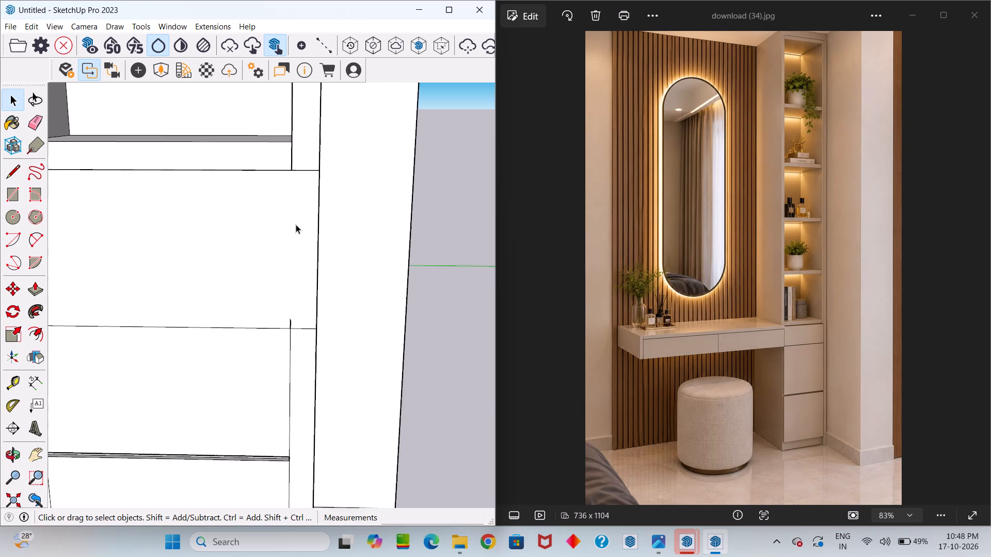
middle_drag(292, 226, 252, 343)
scroll(263, 341, up, 5)
middle_drag(262, 333, 261, 431)
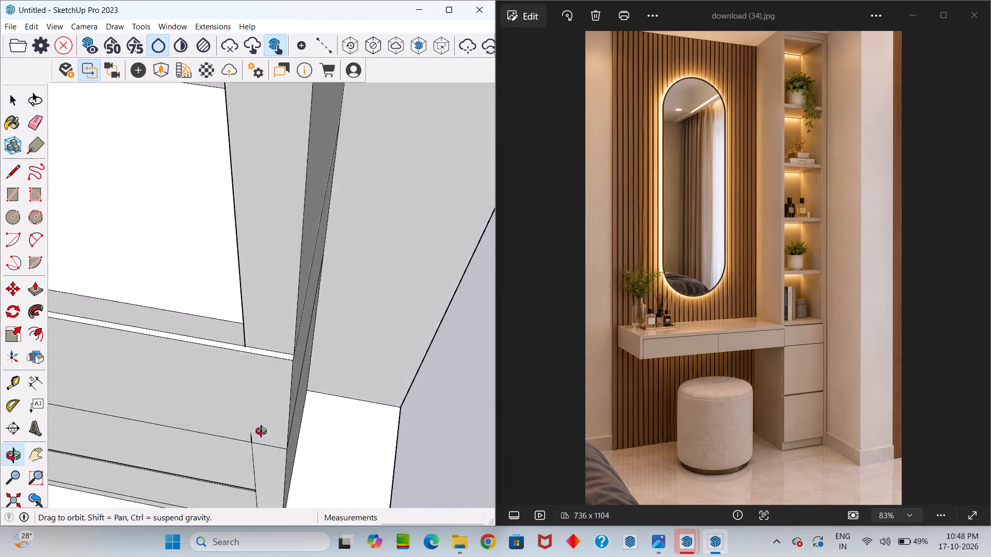
middle_drag(261, 431, 276, 444)
scroll(273, 421, up, 3)
click(279, 407)
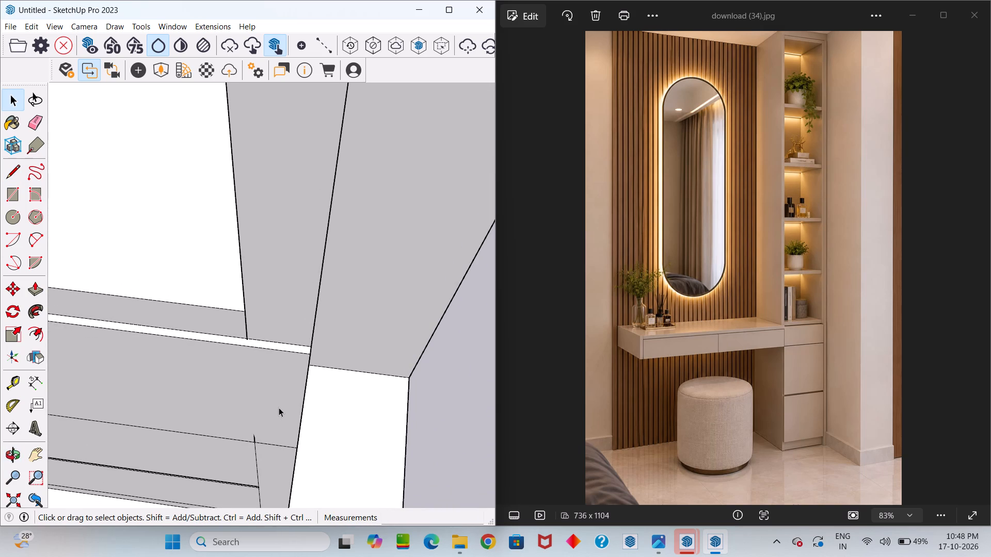
scroll(283, 379, down, 20)
middle_drag(280, 372, 262, 325)
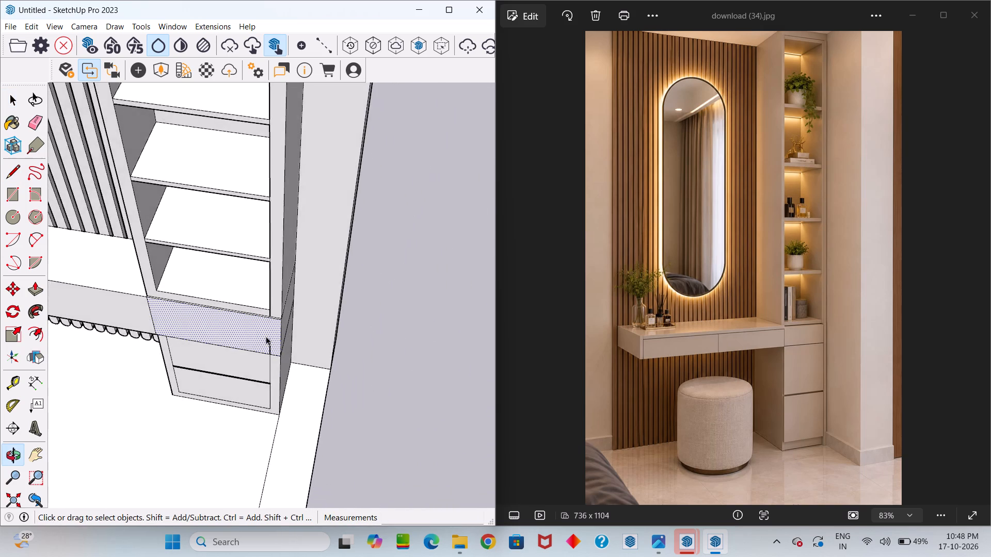
scroll(268, 336, up, 10)
key(p)
click(276, 330)
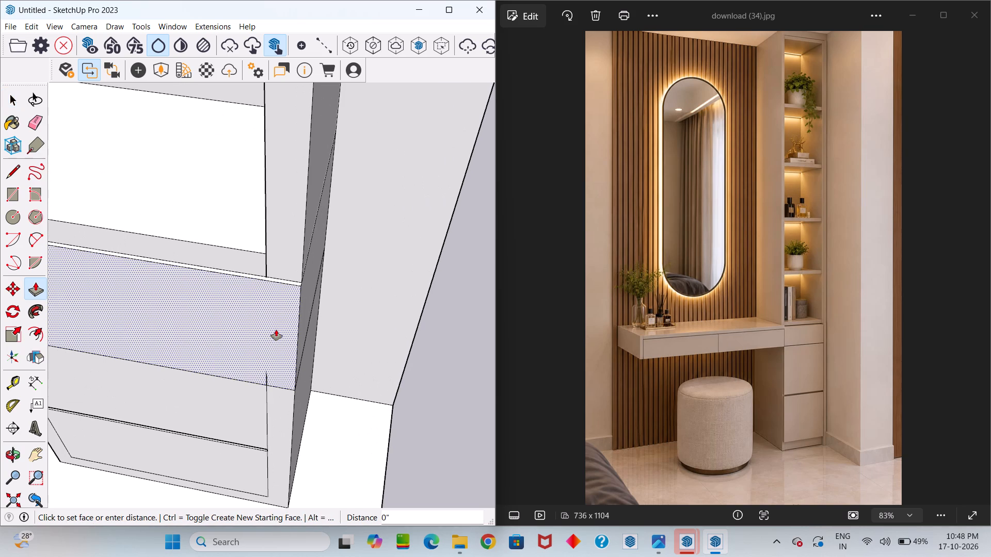
click(282, 273)
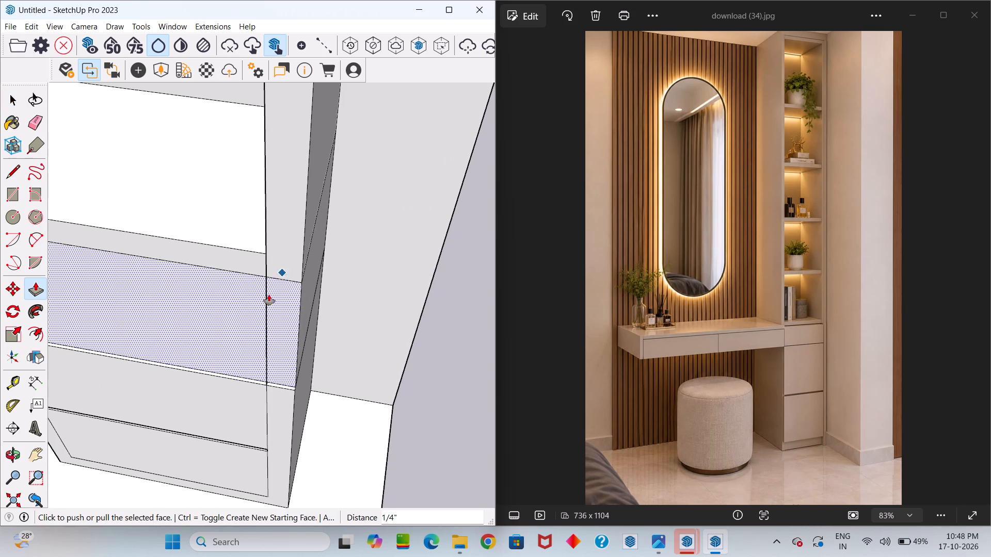
middle_drag(254, 307, 246, 273)
scroll(247, 325, up, 10)
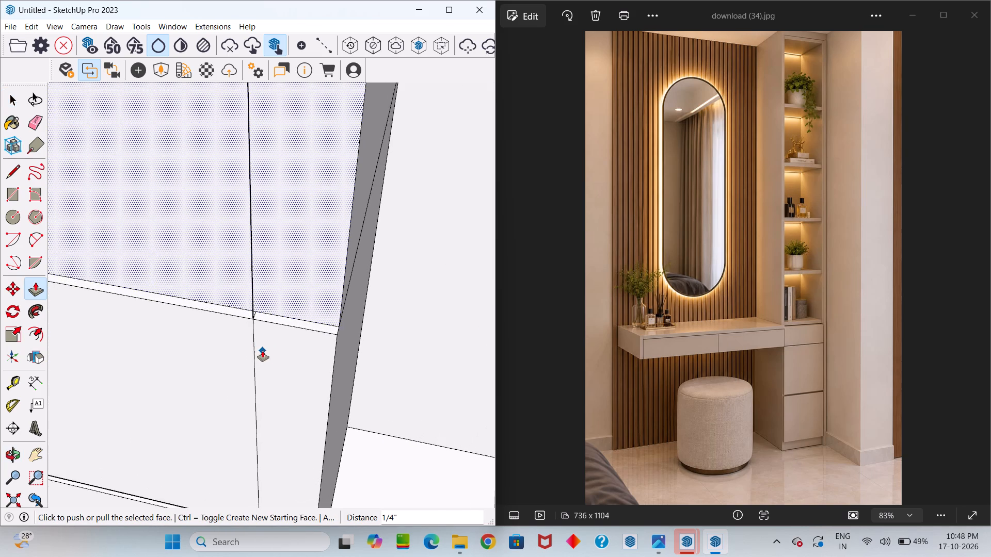
scroll(272, 348, down, 14)
middle_drag(273, 345, 216, 350)
scroll(230, 315, up, 4)
key(space)
Examine the tower's counter-height face, the lower drawer fronts and the whole unit from several angles.
scroll(206, 313, up, 4)
scroll(204, 327, down, 13)
middle_drag(191, 276, 276, 205)
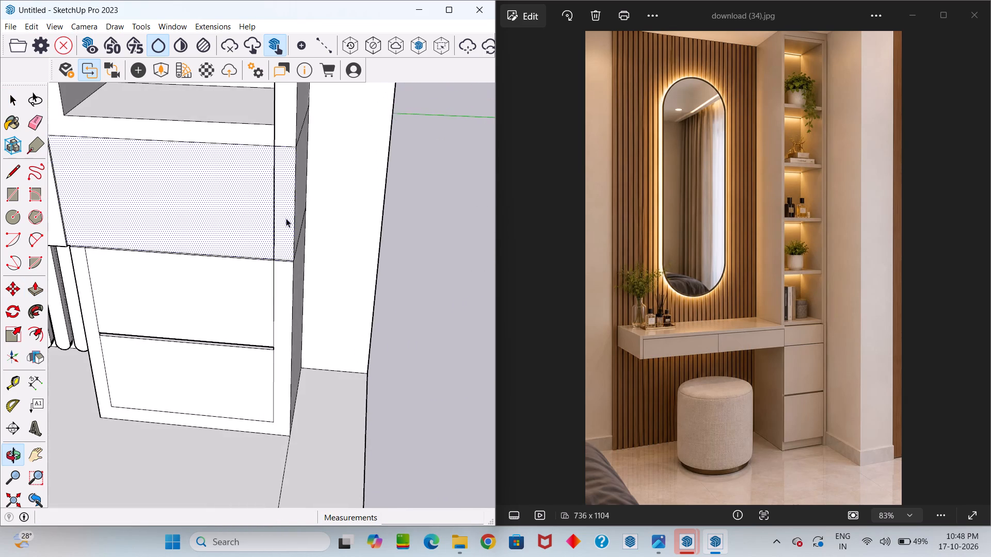
middle_drag(282, 283, 286, 211)
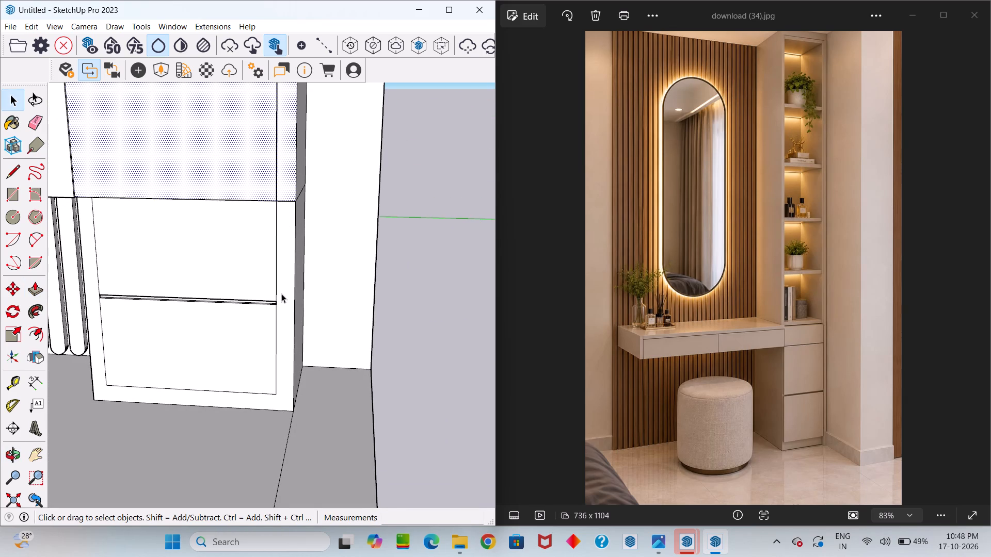
scroll(273, 262, up, 7)
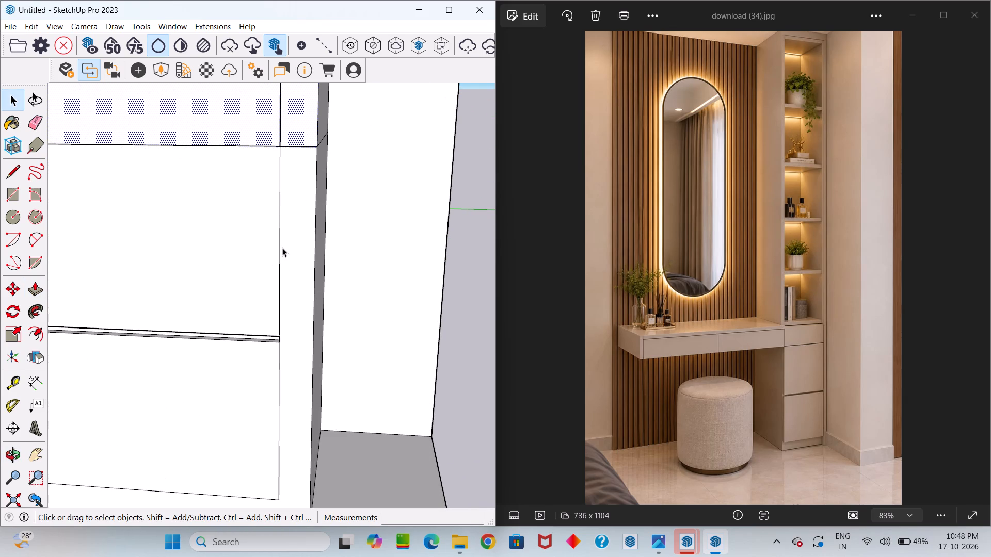
scroll(281, 247, down, 20)
scroll(281, 247, down, 2)
middle_drag(284, 253, 323, 241)
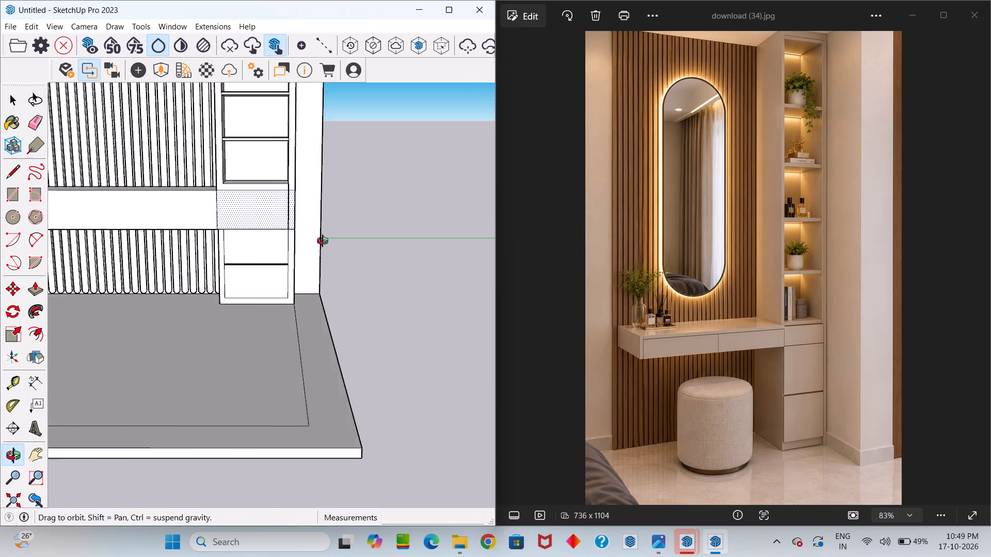
middle_drag(323, 241, 314, 259)
scroll(314, 259, down, 7)
middle_drag(316, 243, 297, 251)
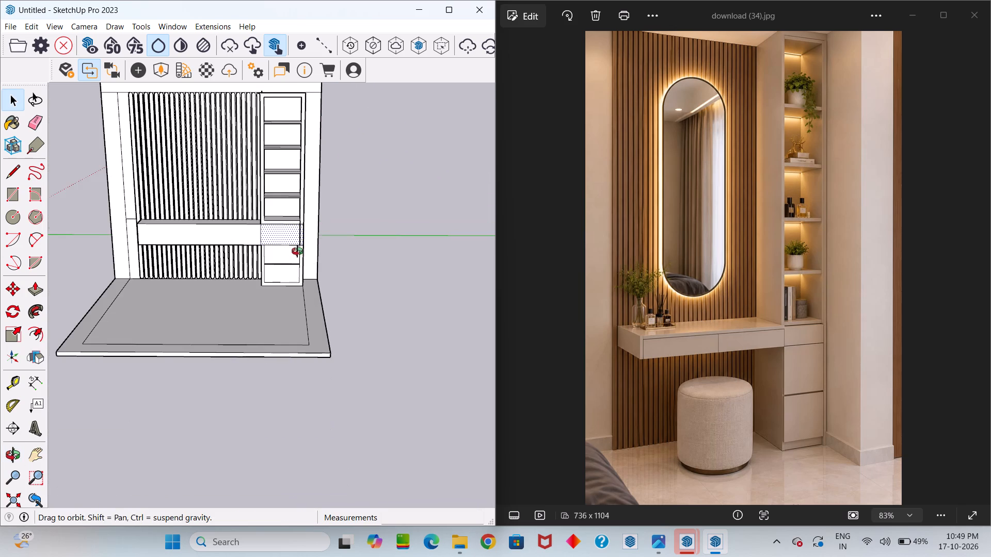
middle_drag(297, 251, 198, 275)
scroll(202, 269, down, 1)
scroll(280, 200, up, 5)
scroll(293, 229, down, 6)
middle_drag(303, 309, 371, 303)
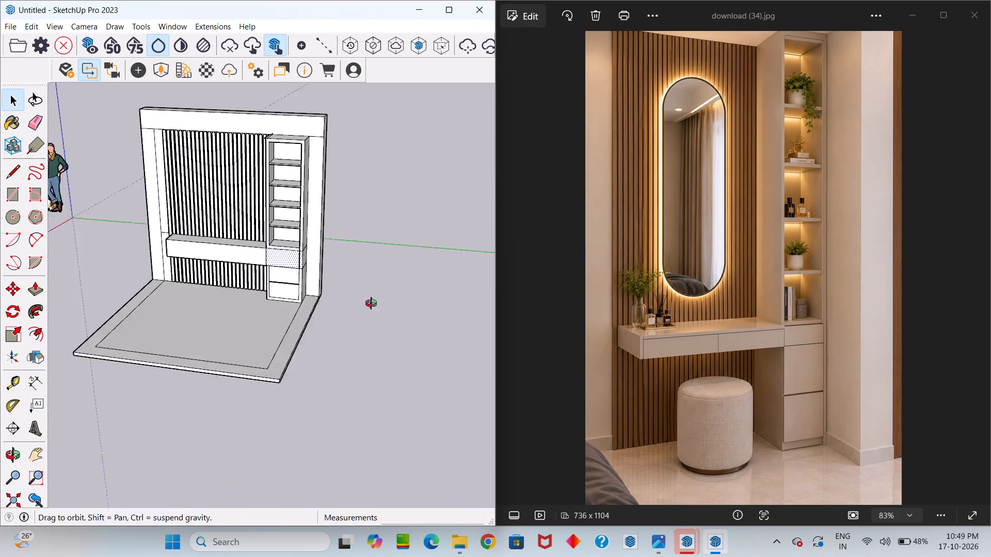
middle_drag(371, 303, 404, 291)
Draw a short vertical line from the lower drawer front's bottom-right corner down to the cabinet's bottom edge.
scroll(349, 303, up, 9)
scroll(245, 281, up, 5)
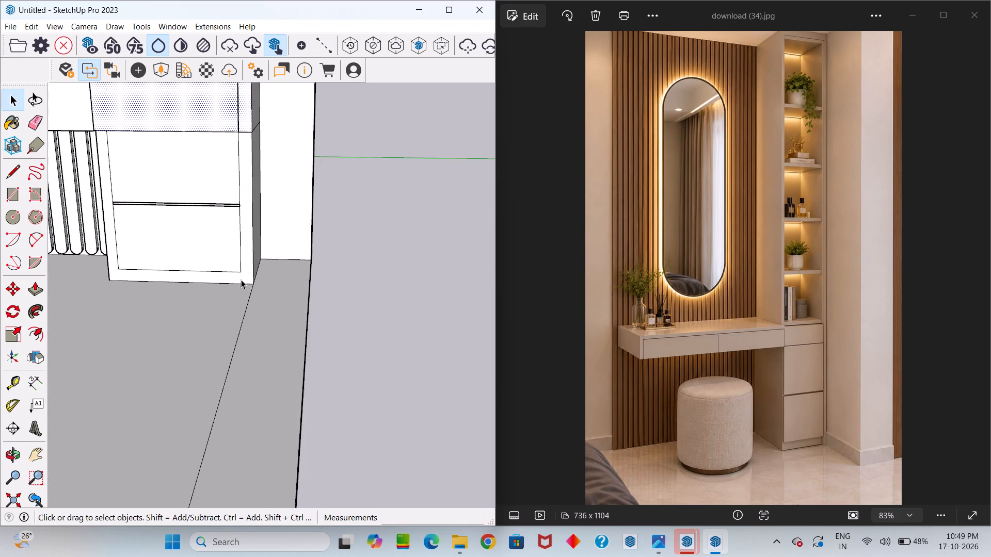
scroll(241, 280, up, 5)
key(l)
click(240, 266)
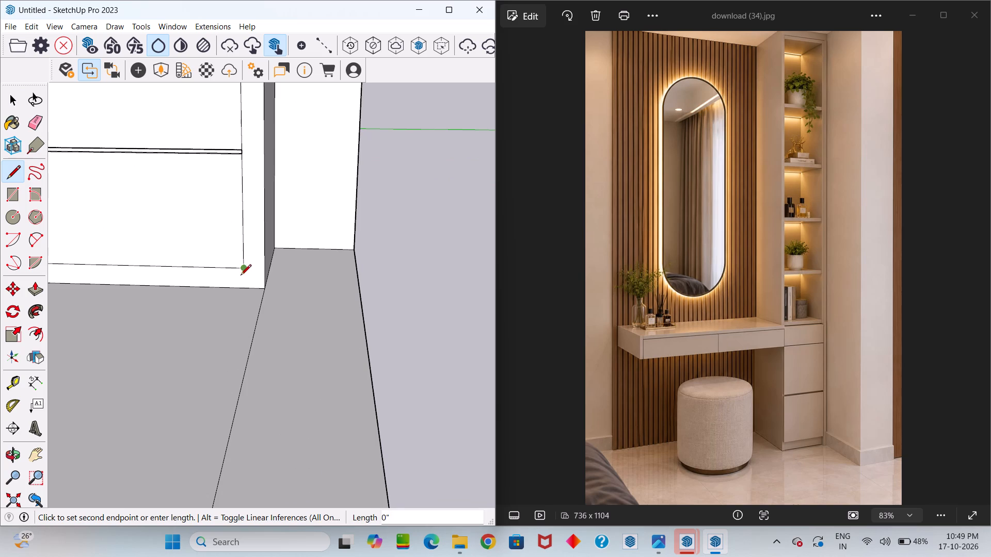
click(243, 289)
key(space)
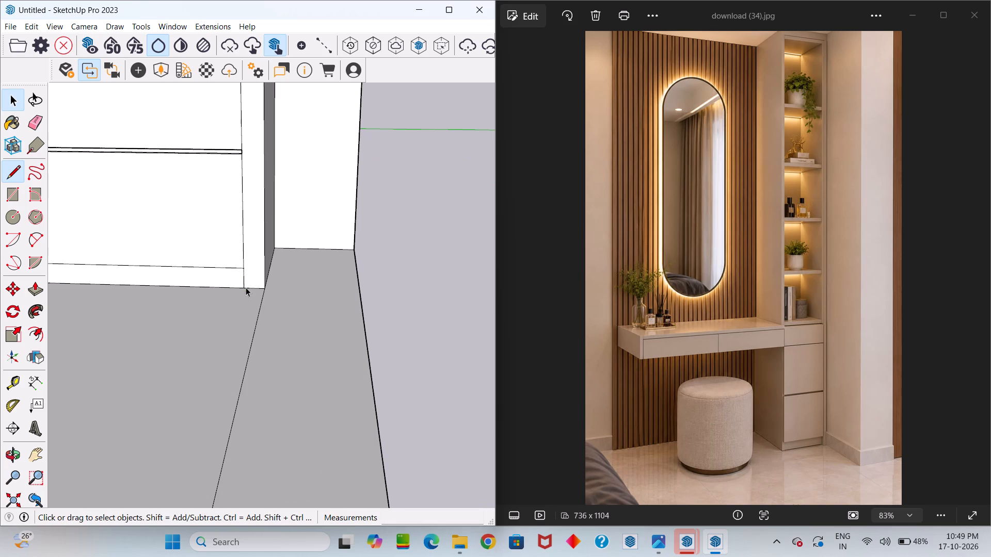
Move the lower drawer front's bottom edge up 2".
middle_drag(274, 276, 341, 318)
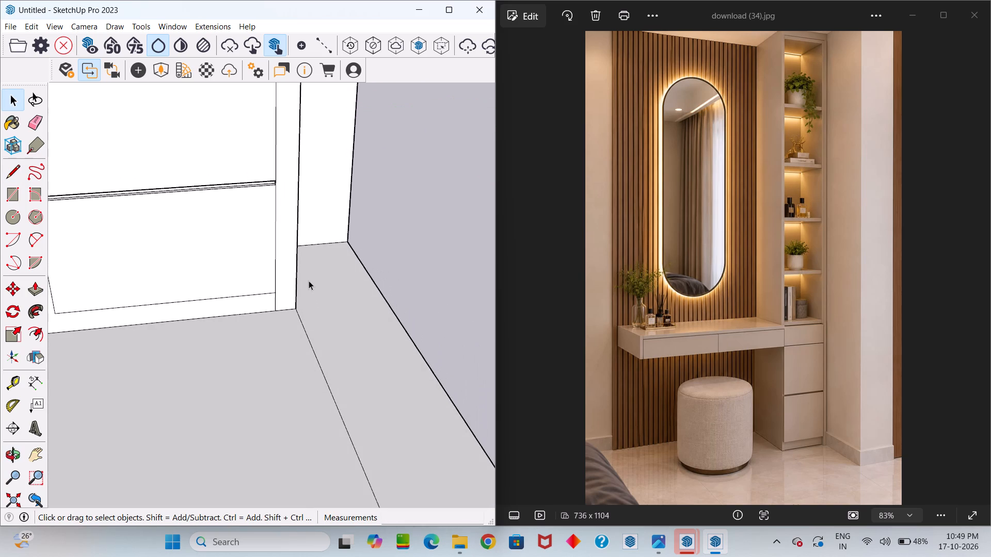
scroll(302, 254, down, 10)
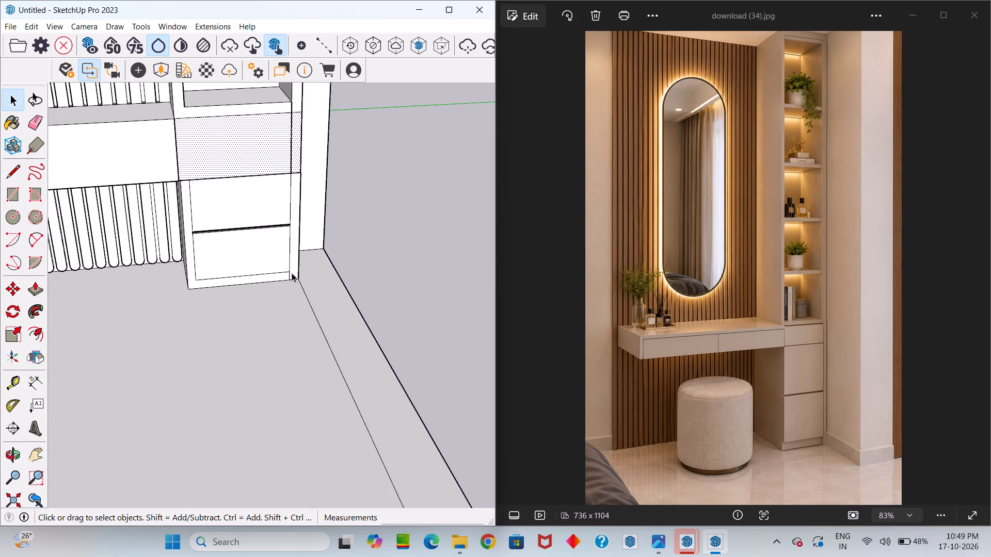
scroll(291, 273, down, 7)
scroll(280, 288, up, 10)
middle_drag(279, 265, 259, 210)
scroll(269, 249, up, 5)
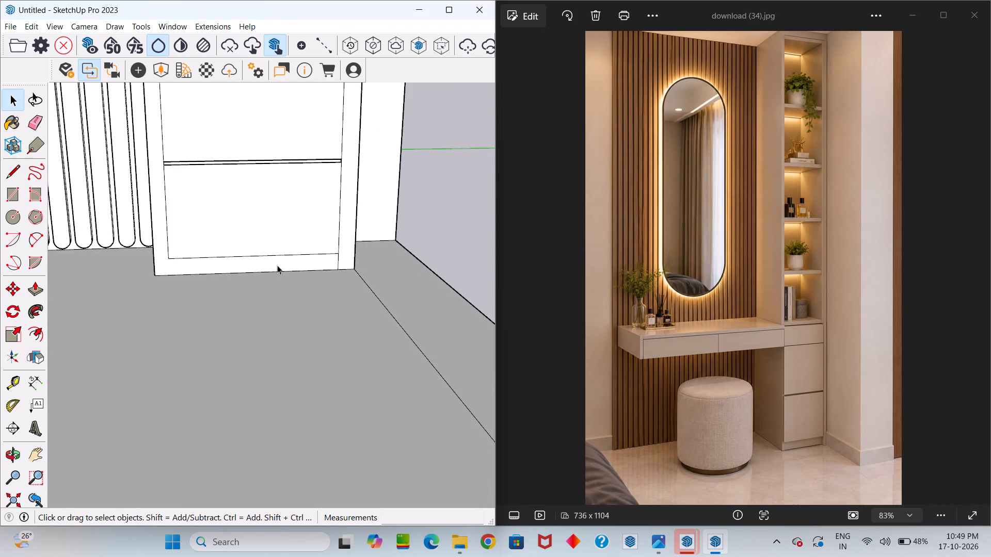
click(280, 254)
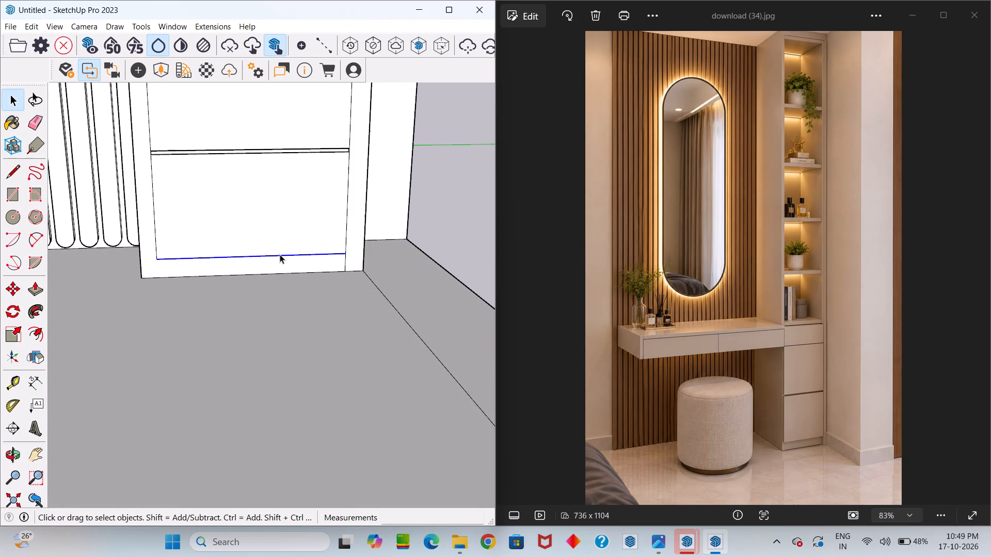
key(m)
click(280, 254)
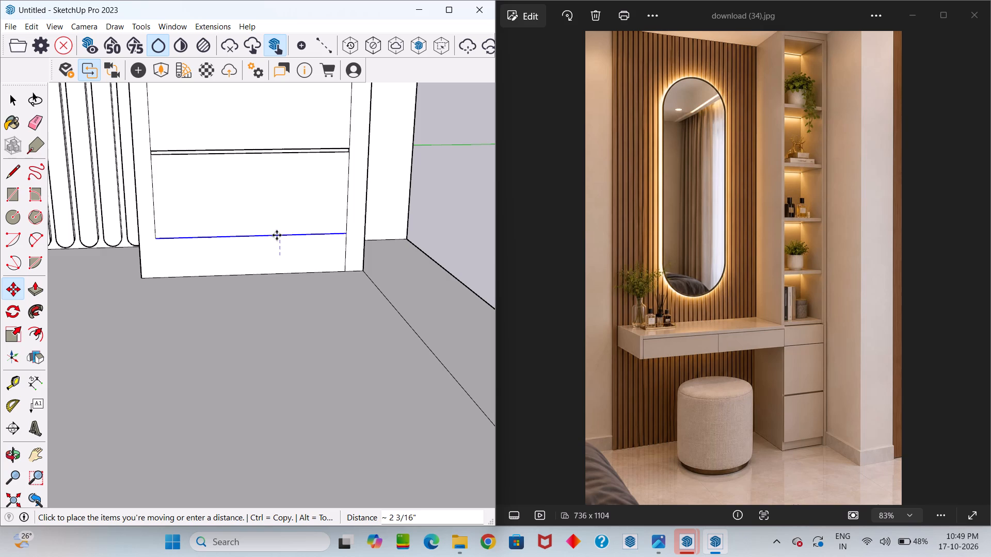
key(2)
key(Return)
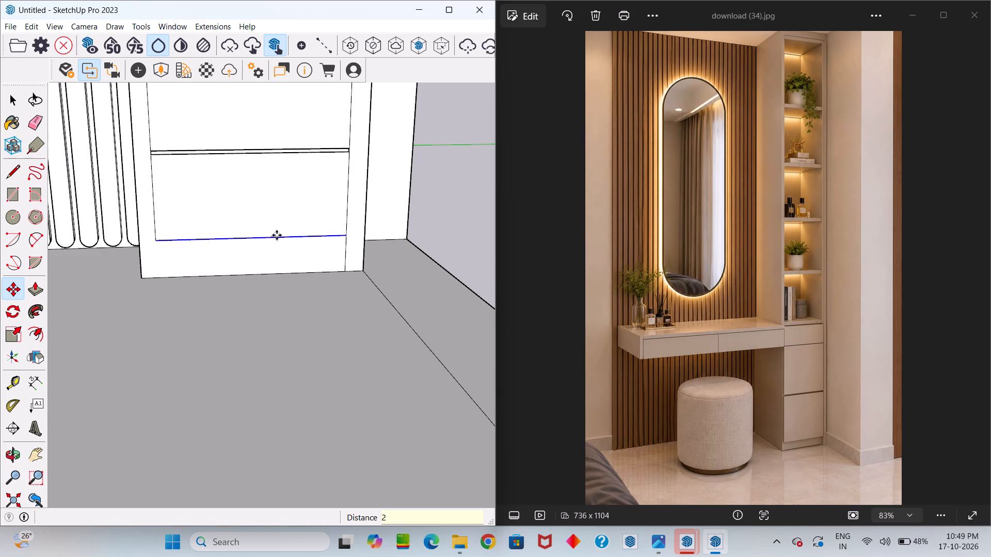
key(space)
Copy both drawer fronts' left vertical edges about 1 3/16" outward, towards the cabinet's fluted-panel side.
scroll(277, 258, down, 8)
middle_drag(267, 257, 231, 261)
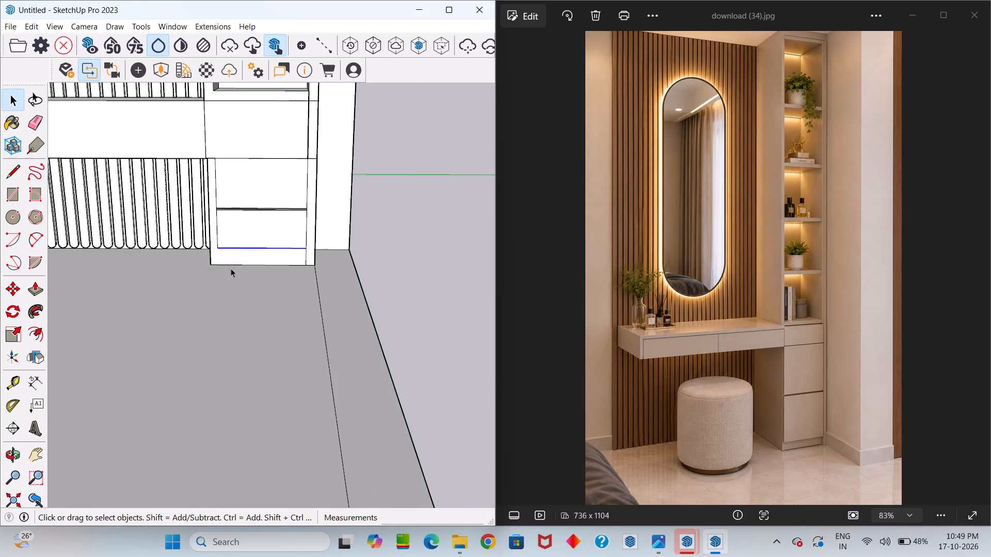
scroll(235, 239, up, 1)
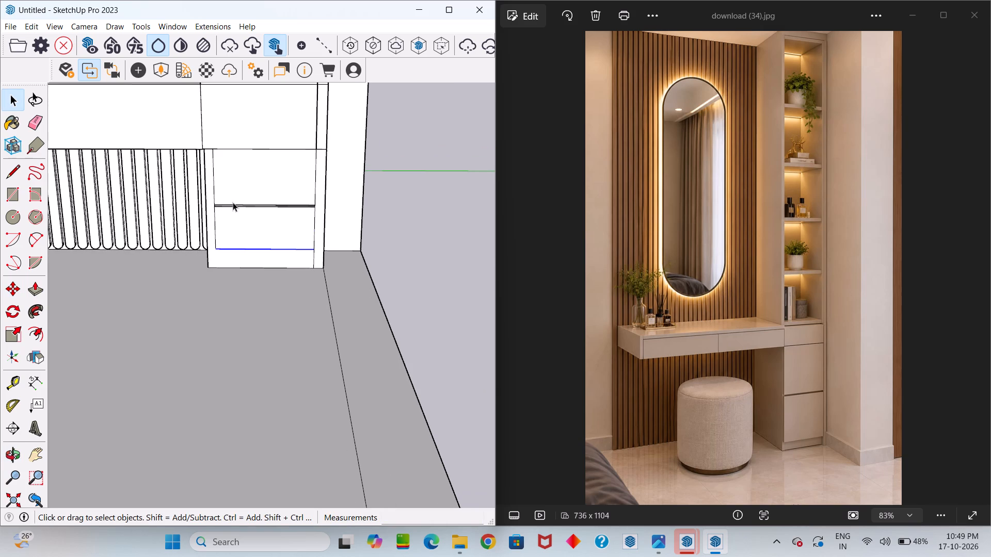
scroll(238, 191, down, 4)
scroll(239, 192, up, 8)
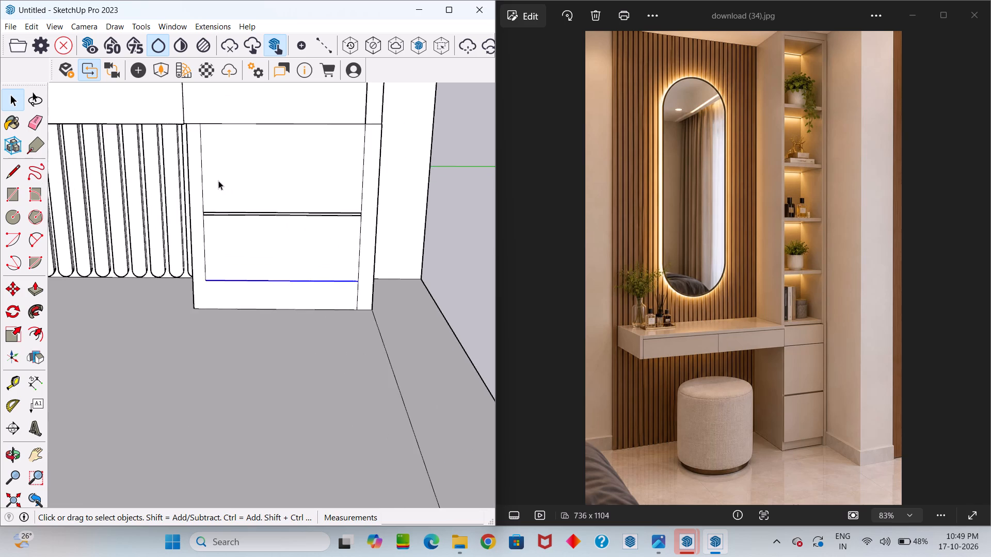
scroll(215, 179, up, 4)
click(193, 158)
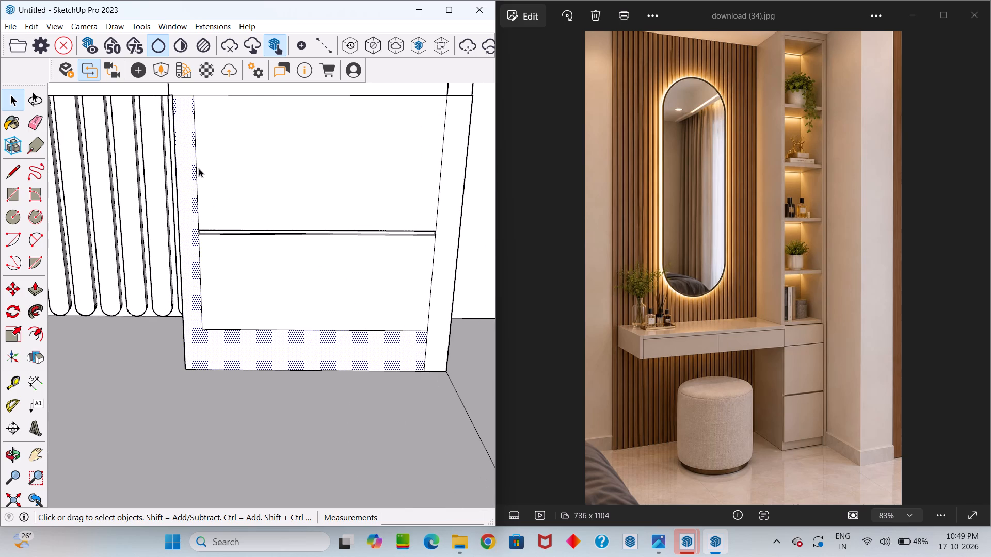
click(199, 168)
click(197, 179)
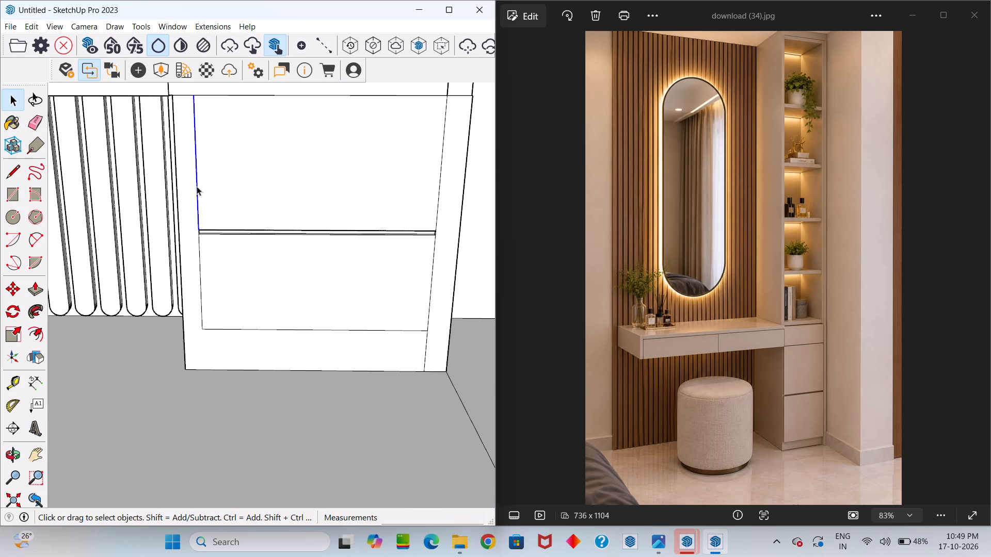
ctrl+click(199, 250)
key(m)
scroll(215, 261, up, 5)
click(192, 260)
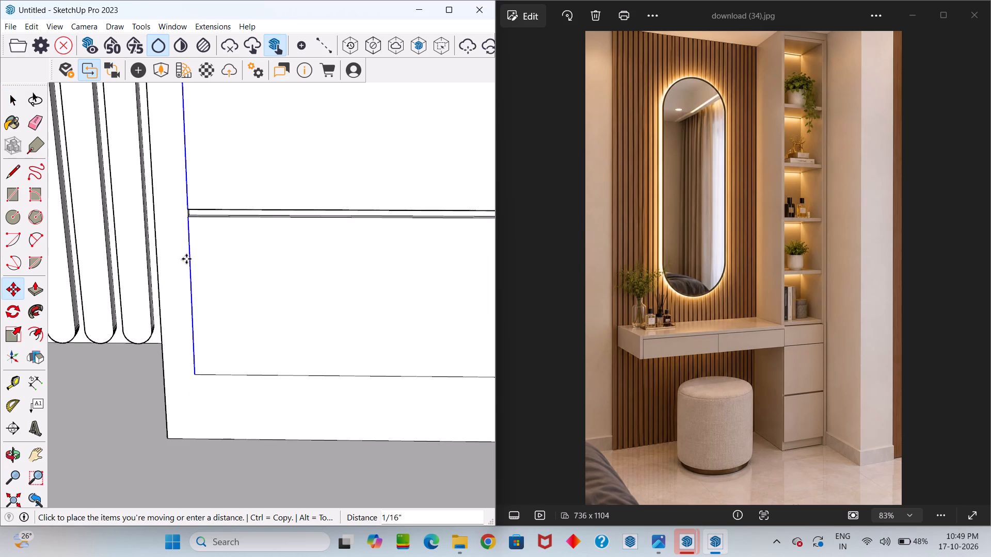
scroll(178, 257, down, 6)
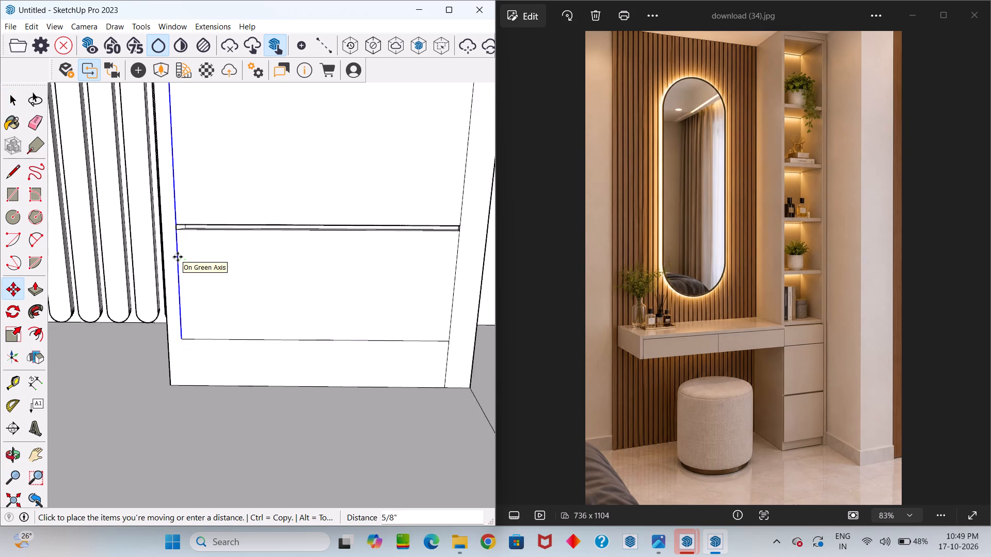
scroll(178, 257, down, 2)
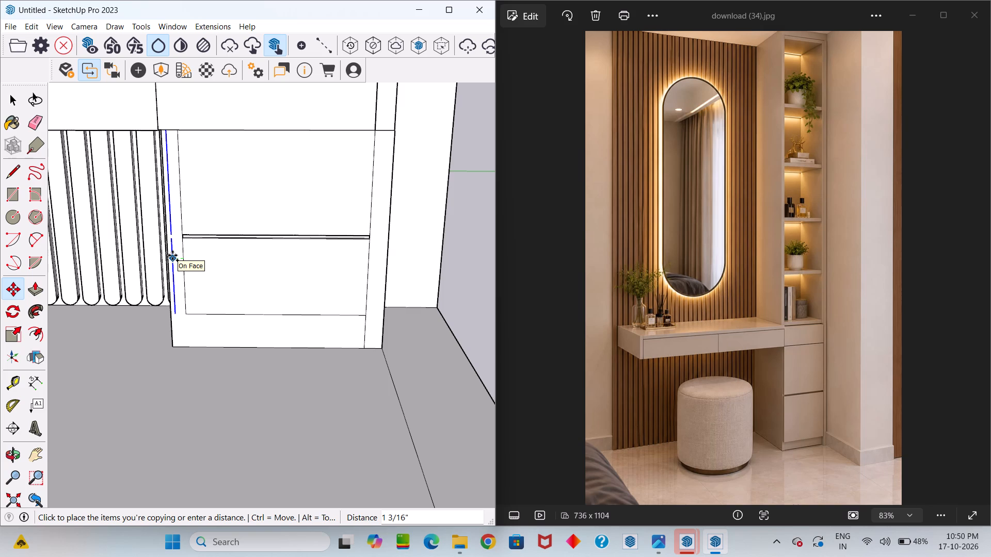
click(172, 255)
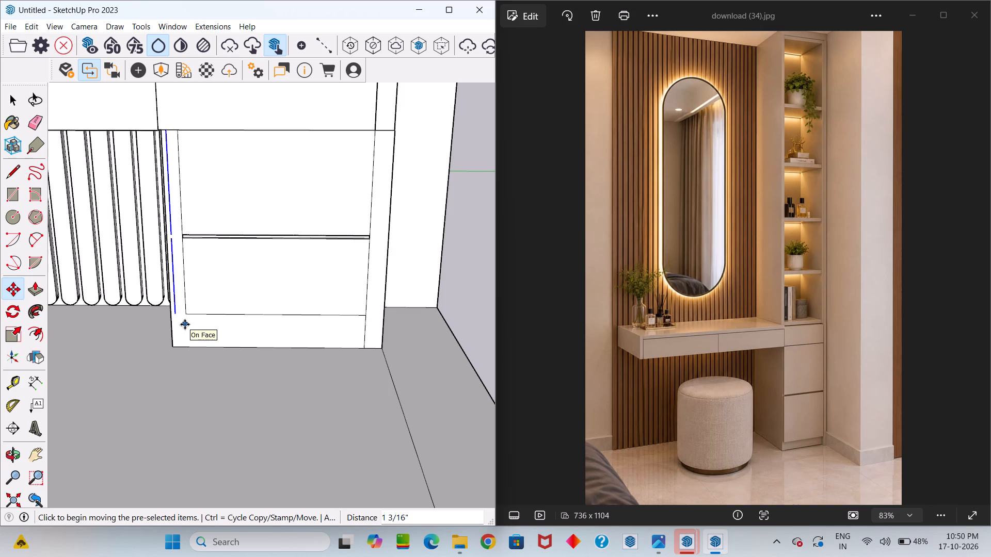
key(space)
Draw a short horizontal line from the copied edge's lower end to the lower drawer front's bottom-left corner.
scroll(175, 309, up, 6)
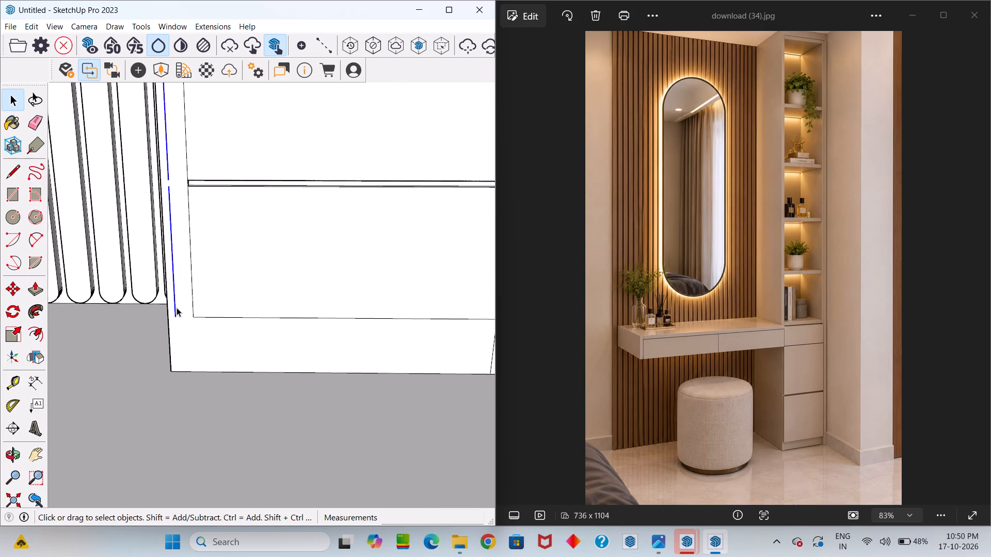
scroll(182, 317, up, 6)
key(l)
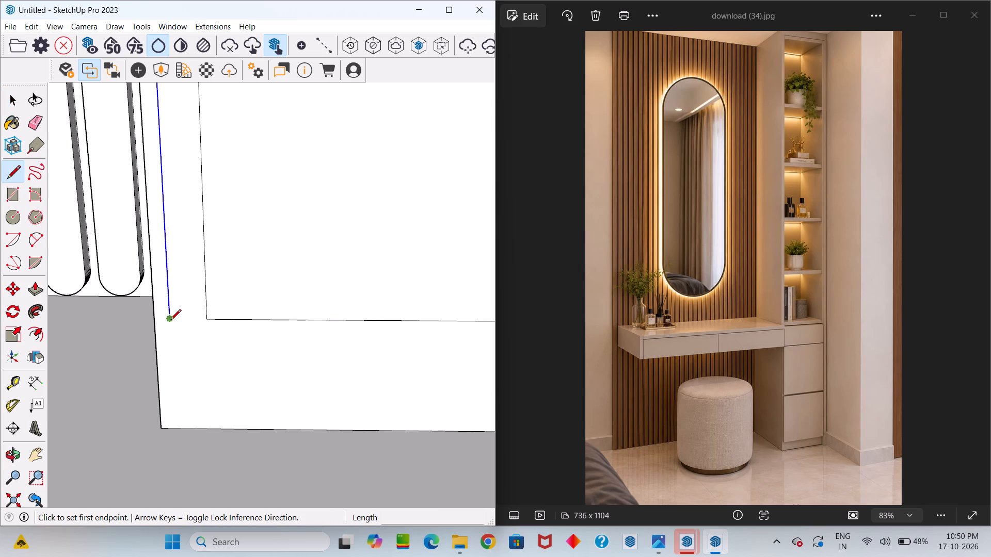
click(170, 321)
click(205, 323)
key(space)
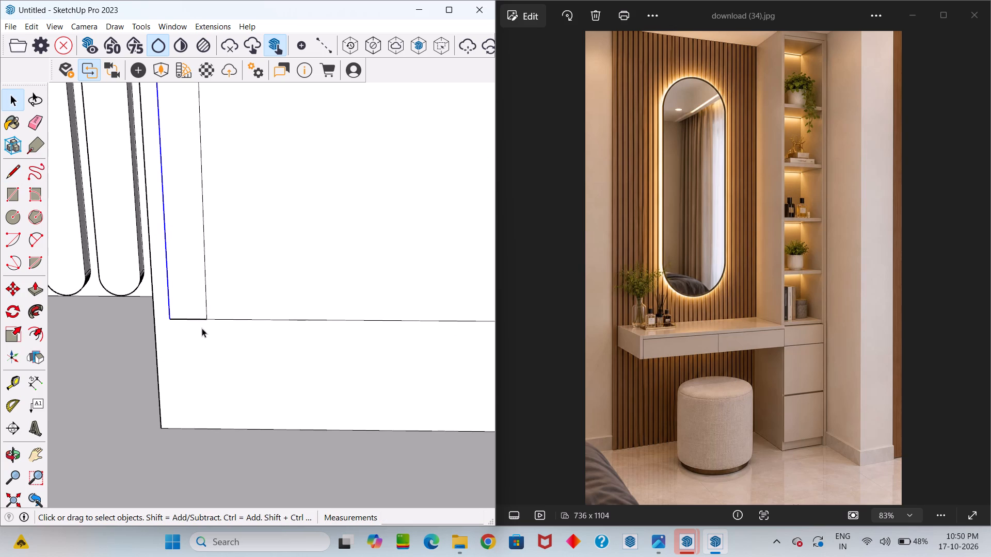
Draw a 3/8" vertical line bridging the gap between the two copied edges, beside the drawer groove.
scroll(200, 333, down, 16)
scroll(185, 292, up, 16)
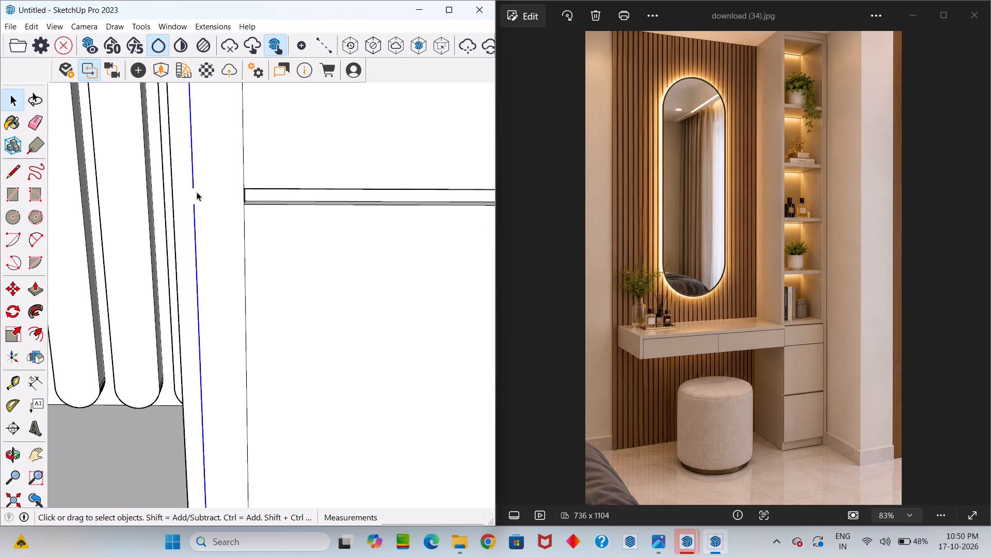
key(l)
click(190, 187)
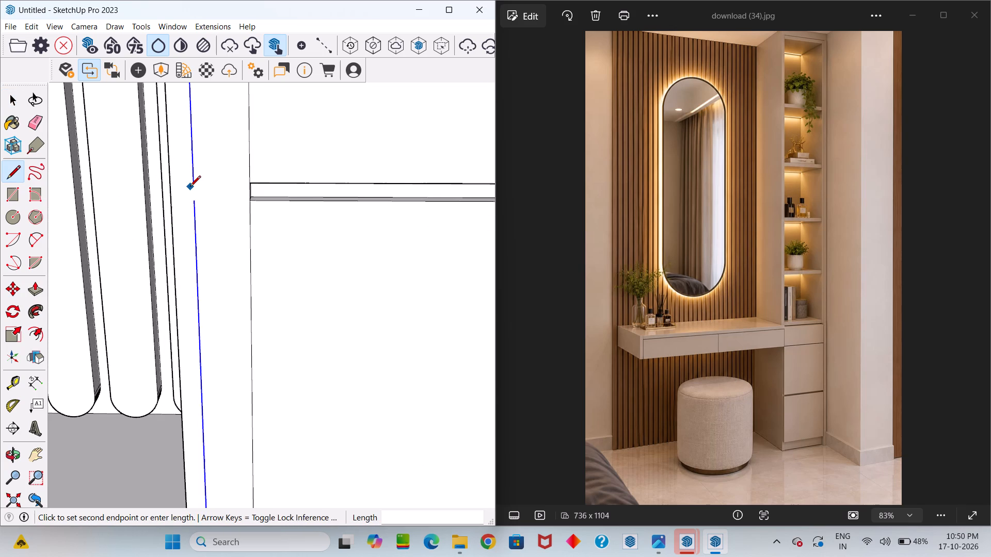
key(space)
key(l)
click(193, 201)
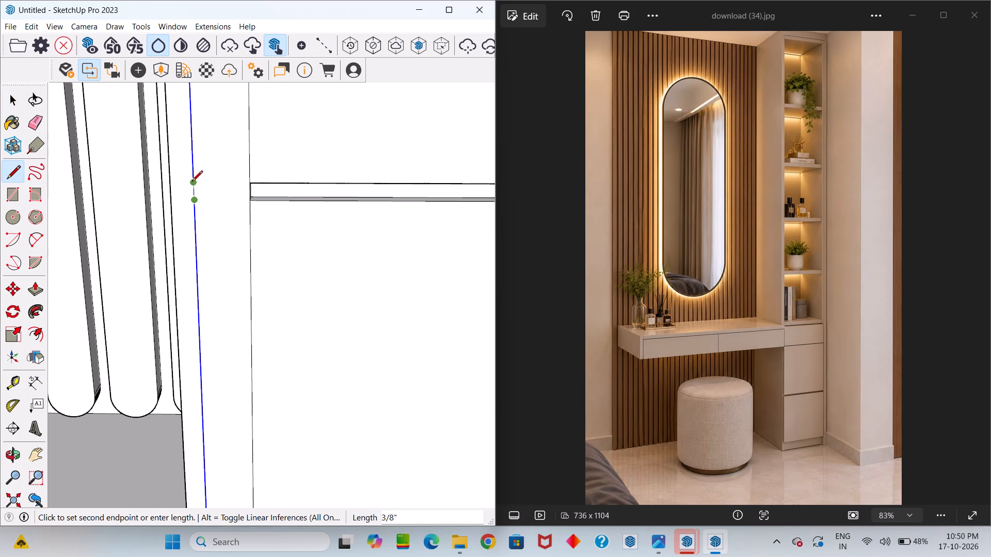
click(192, 182)
scroll(192, 182, down, 3)
key(space)
scroll(195, 196, up, 3)
click(204, 190)
scroll(203, 195, down, 11)
scroll(229, 253, down, 11)
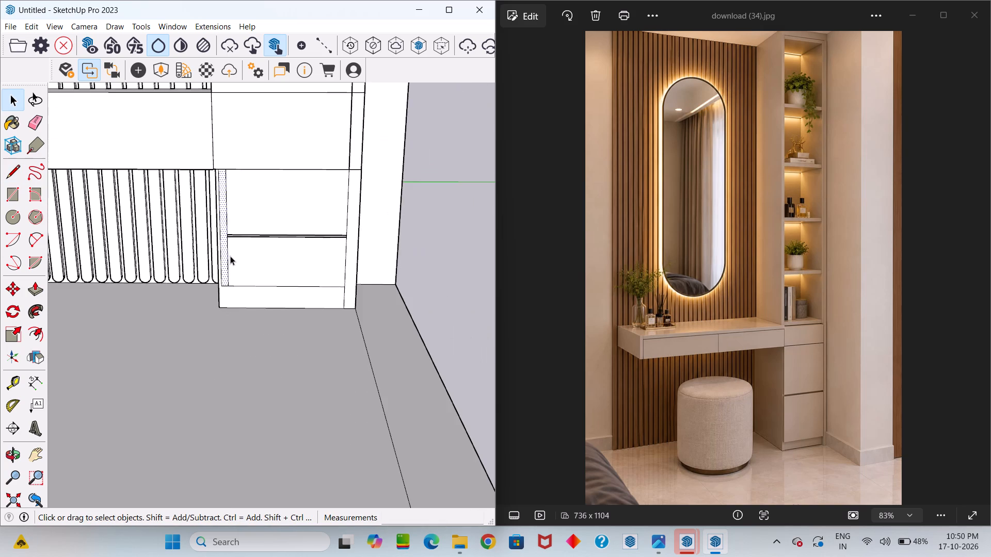
Delete the original left vertical edges of the upper and lower drawer fronts.
scroll(229, 192, up, 11)
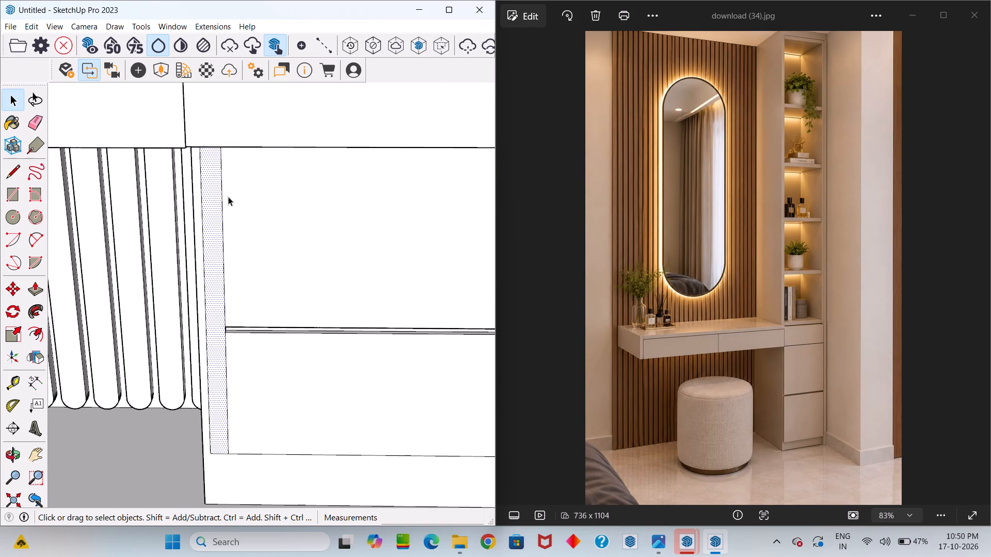
click(242, 204)
click(222, 199)
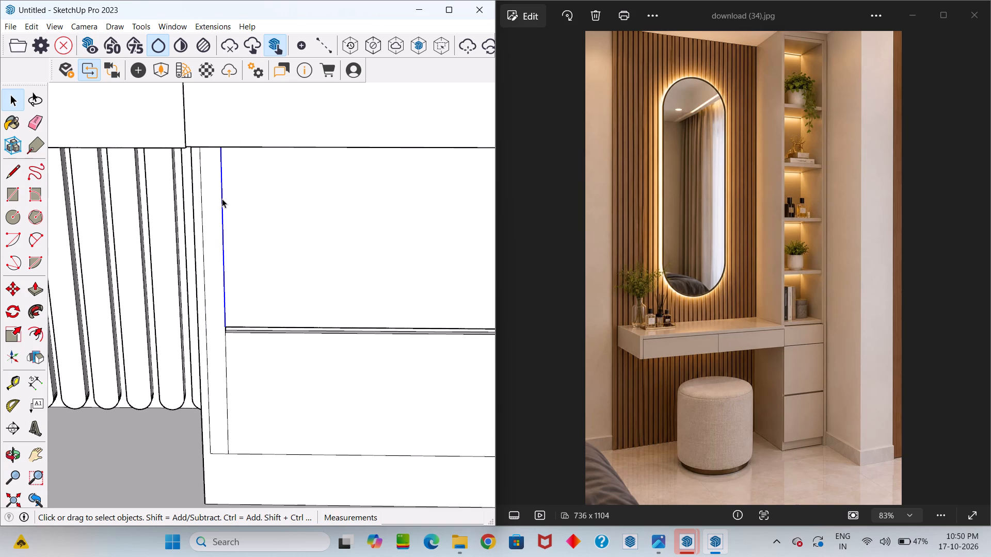
key(BackSpace)
key(Delete)
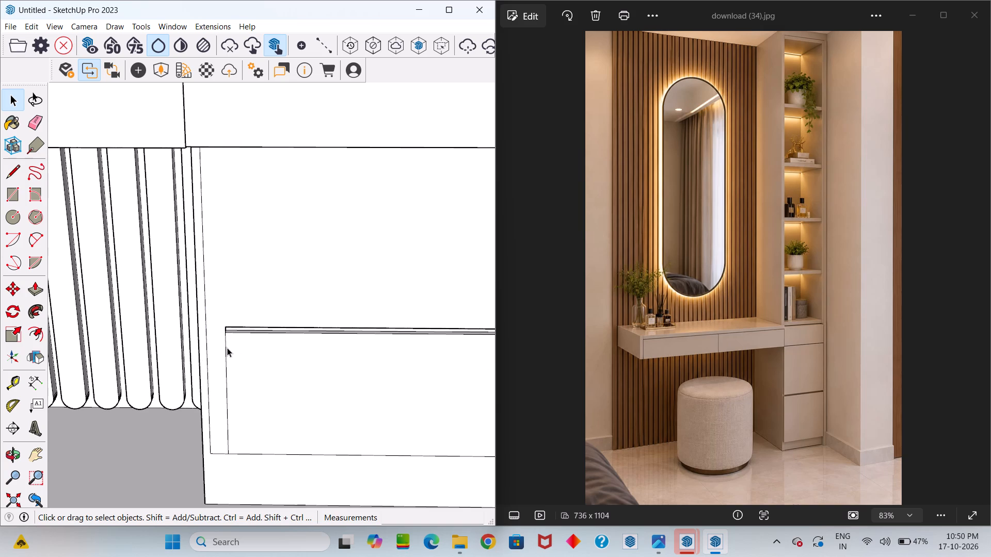
click(225, 345)
key(Delete)
Push the left end face of the groove between the drawers outward 1 3/16" to the new left edge.
scroll(244, 333, up, 19)
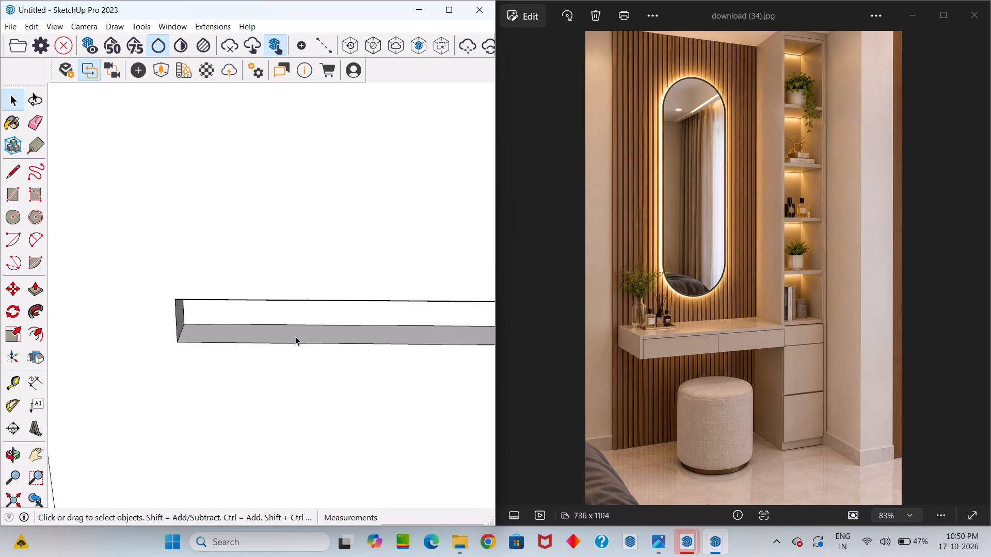
click(182, 317)
key(p)
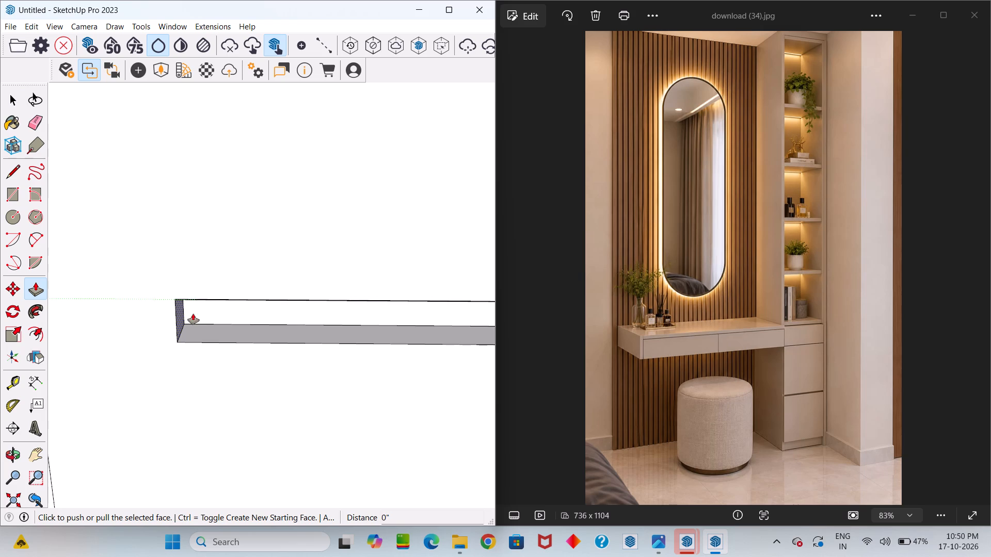
click(179, 310)
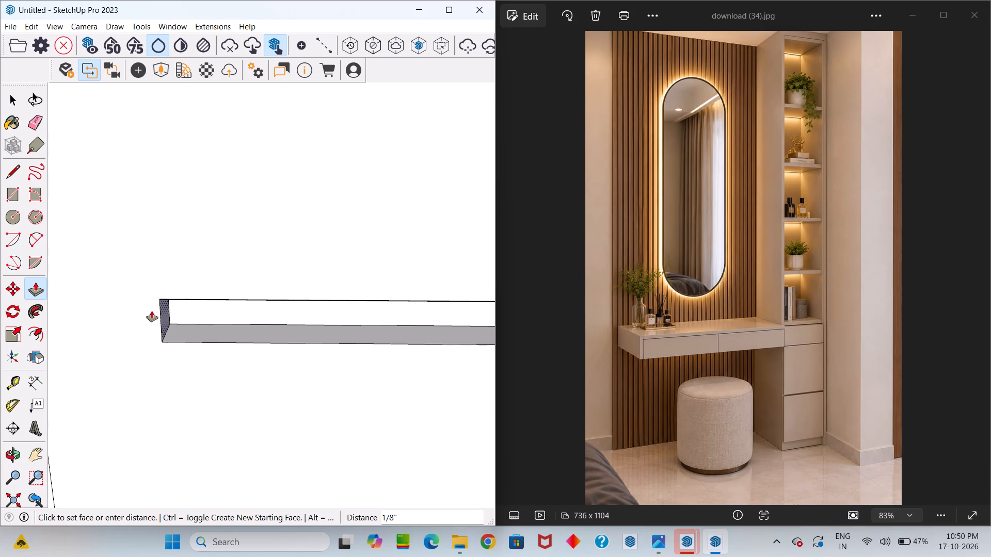
scroll(150, 312, down, 16)
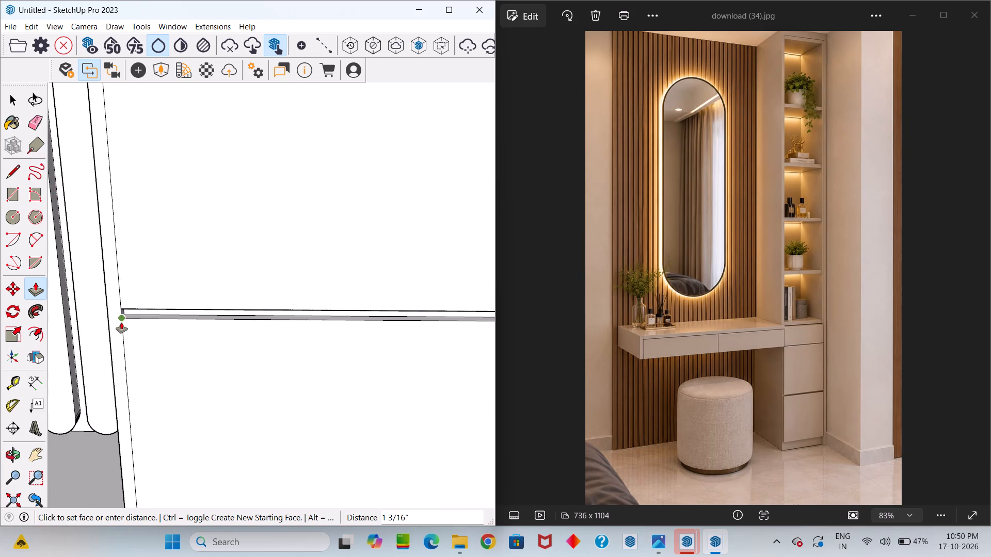
click(121, 323)
key(space)
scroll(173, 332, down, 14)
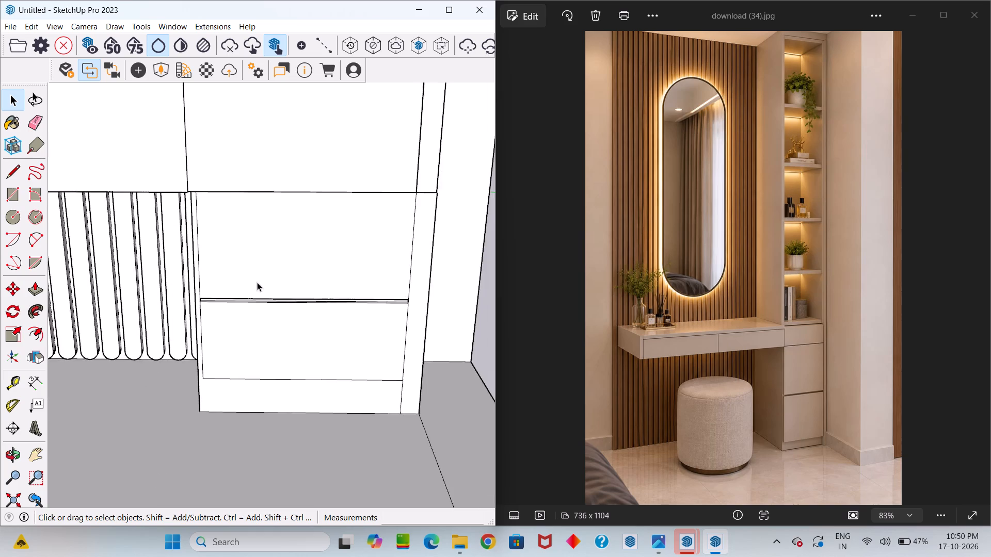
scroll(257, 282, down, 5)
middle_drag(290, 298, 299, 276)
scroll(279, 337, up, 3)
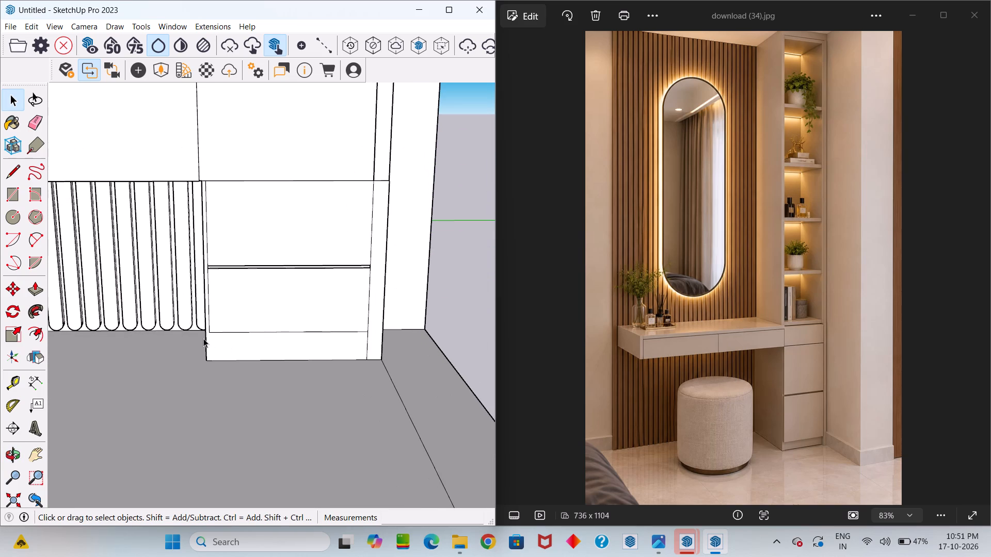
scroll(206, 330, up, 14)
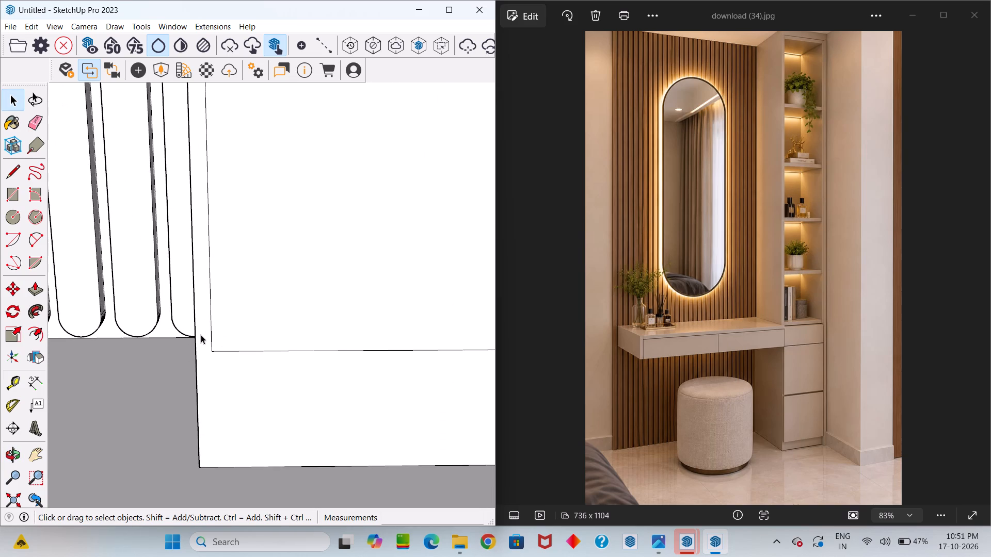
Draw a horizontal line about 1/2" long from the lower drawer front's bottom-left corner to the base cabinet's outer left edge.
key(l)
click(208, 350)
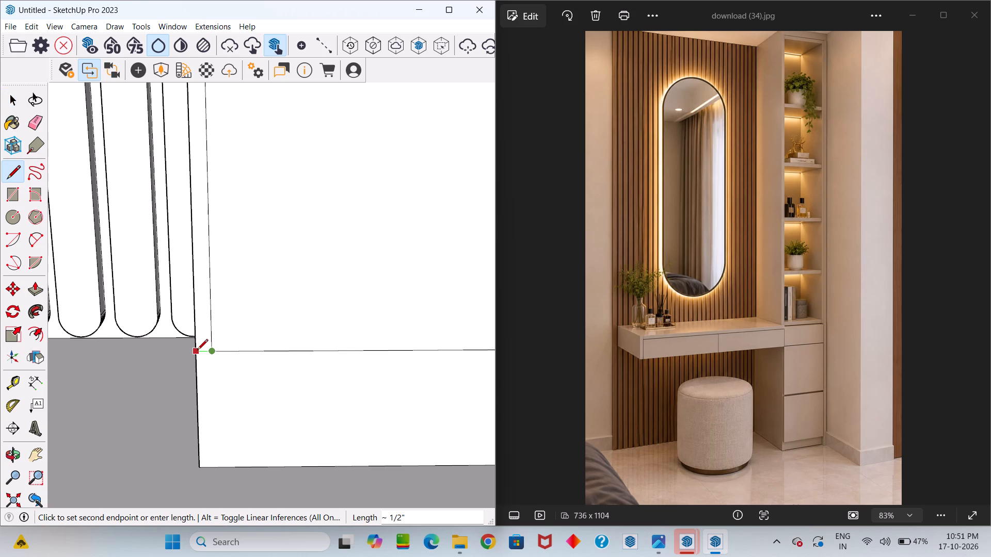
click(194, 352)
key(space)
Examine the base cabinet's drawer fronts, right stile and side panel from several angles.
scroll(202, 415, down, 12)
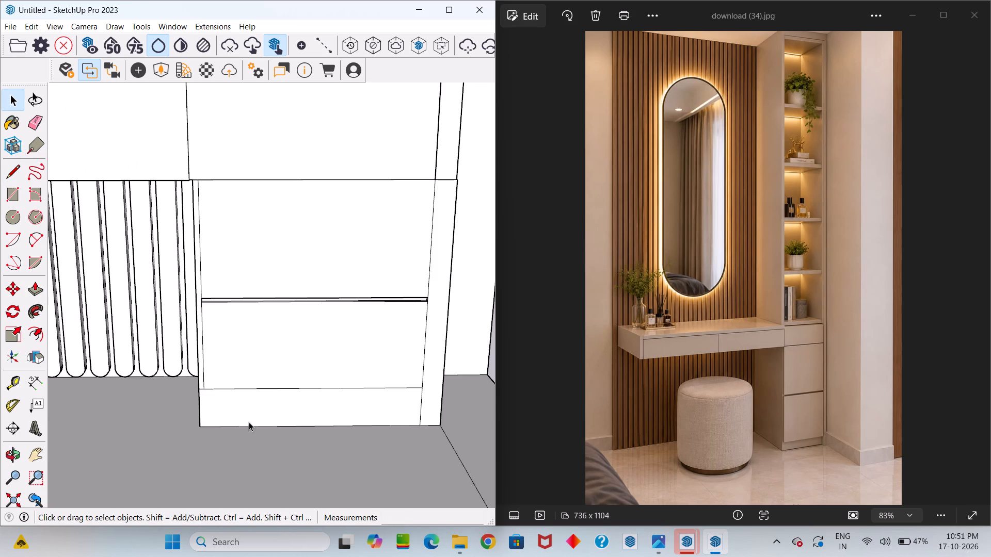
middle_drag(290, 431, 287, 395)
scroll(317, 397, up, 1)
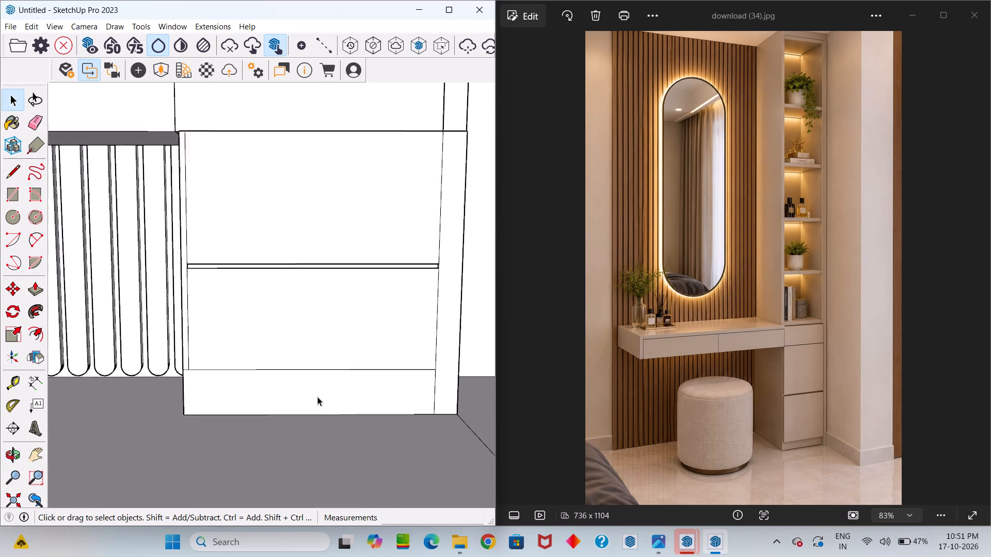
scroll(317, 397, up, 2)
scroll(320, 397, down, 11)
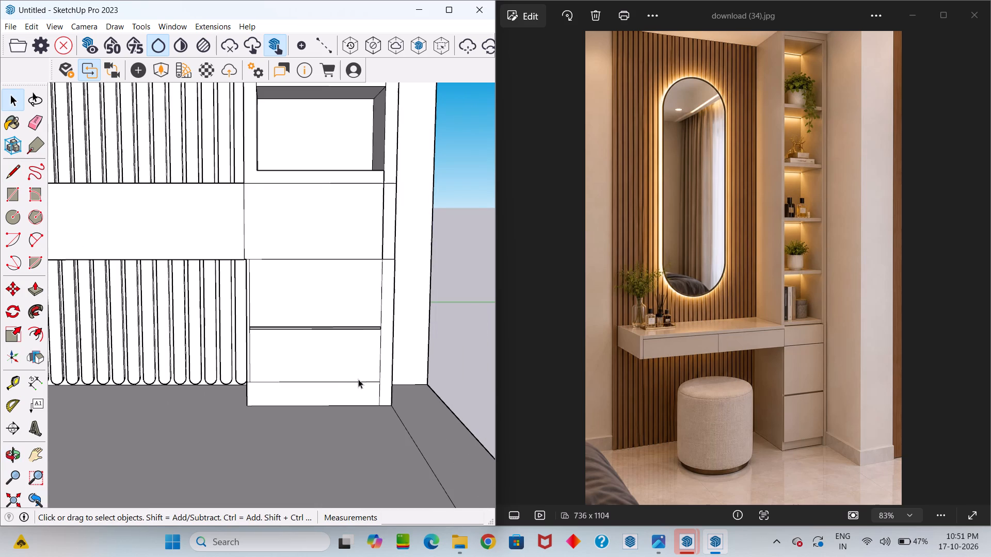
scroll(360, 387, up, 4)
middle_drag(360, 397, 121, 437)
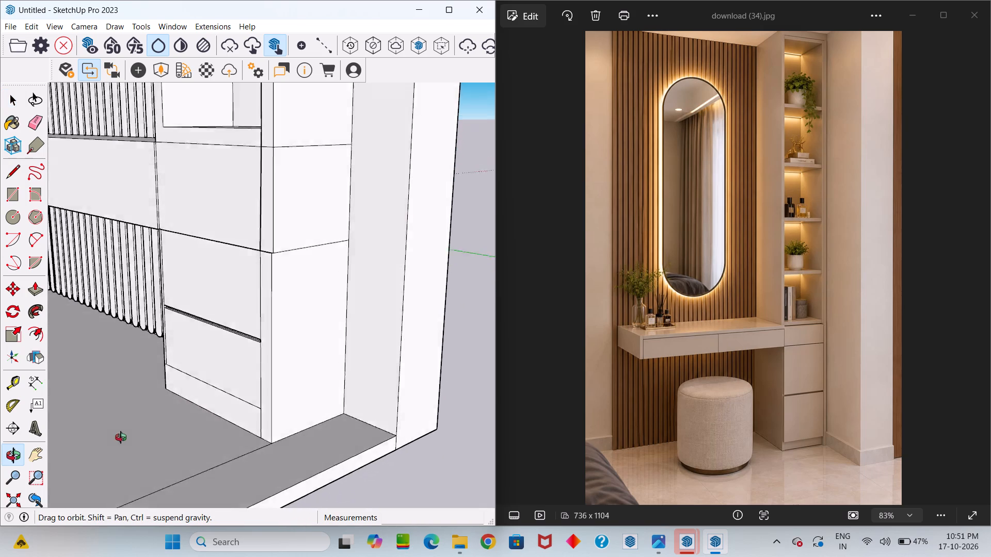
middle_drag(121, 437, 134, 534)
scroll(342, 286, up, 5)
scroll(297, 278, up, 3)
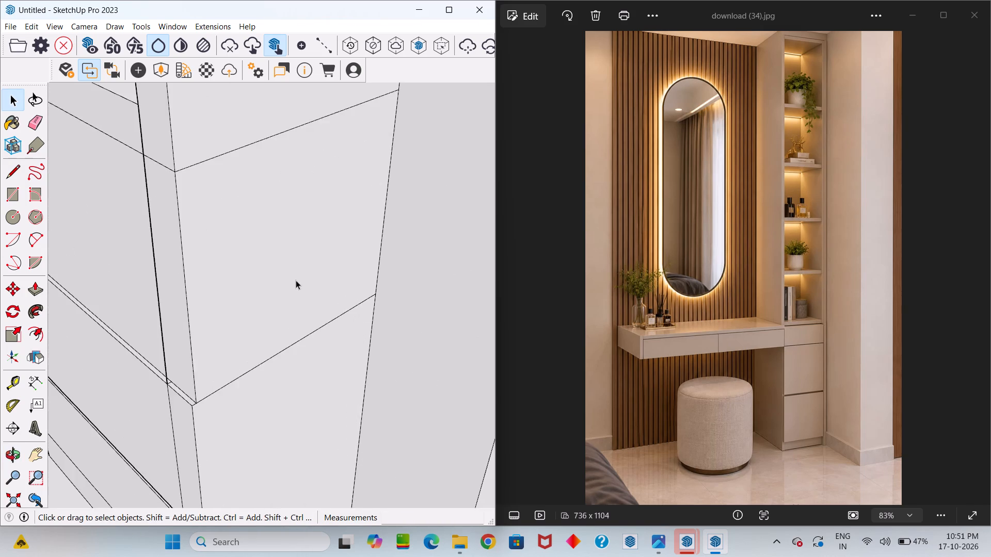
middle_drag(275, 289, 414, 297)
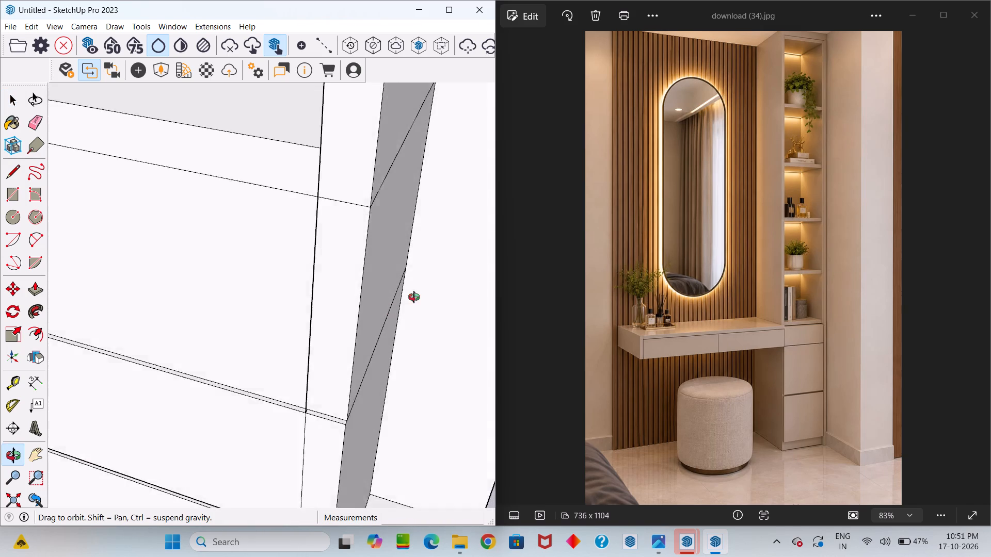
middle_drag(414, 297, 197, 177)
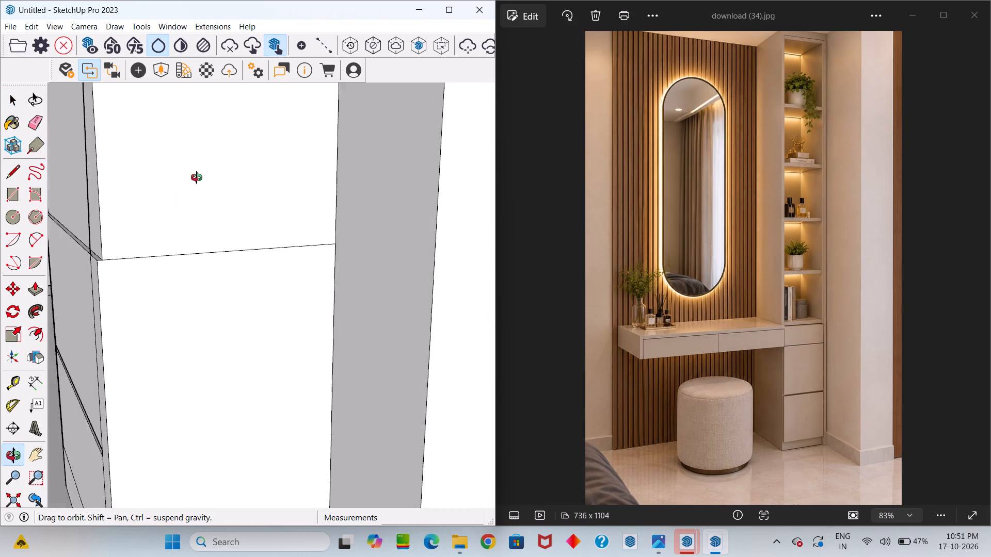
middle_drag(197, 177, 388, 205)
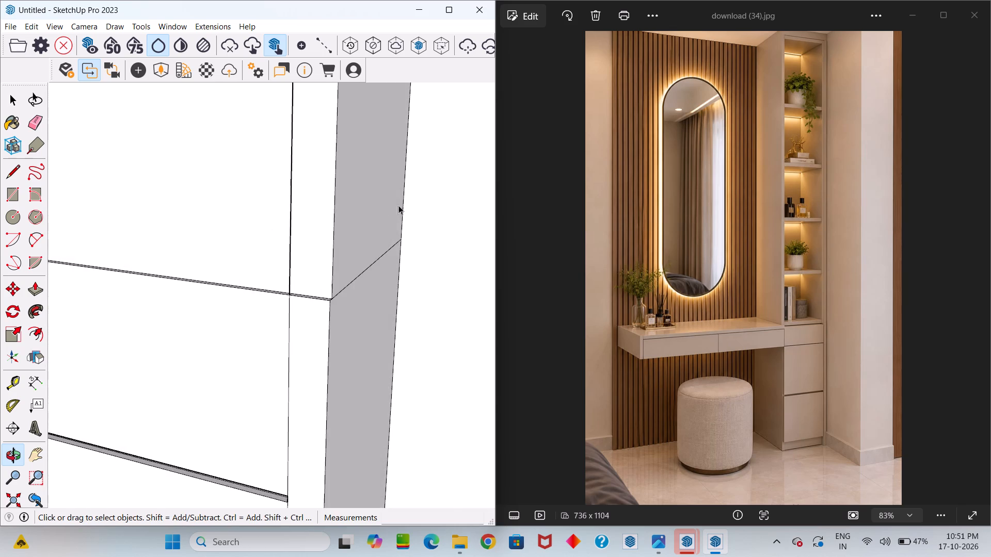
scroll(380, 204, down, 12)
middle_drag(347, 307, 383, 385)
scroll(371, 319, down, 1)
scroll(356, 341, up, 9)
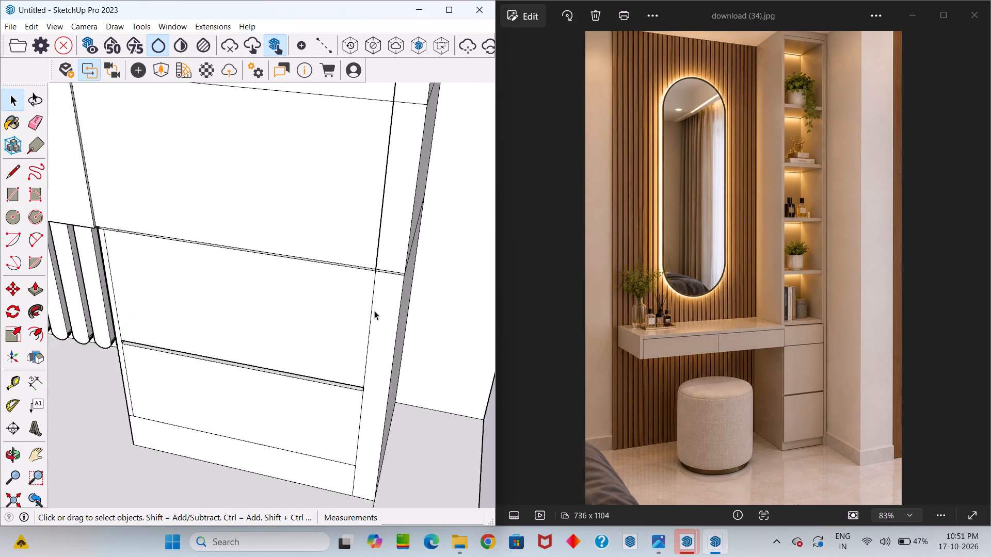
scroll(374, 310, up, 1)
click(394, 300)
middle_drag(393, 301, 287, 375)
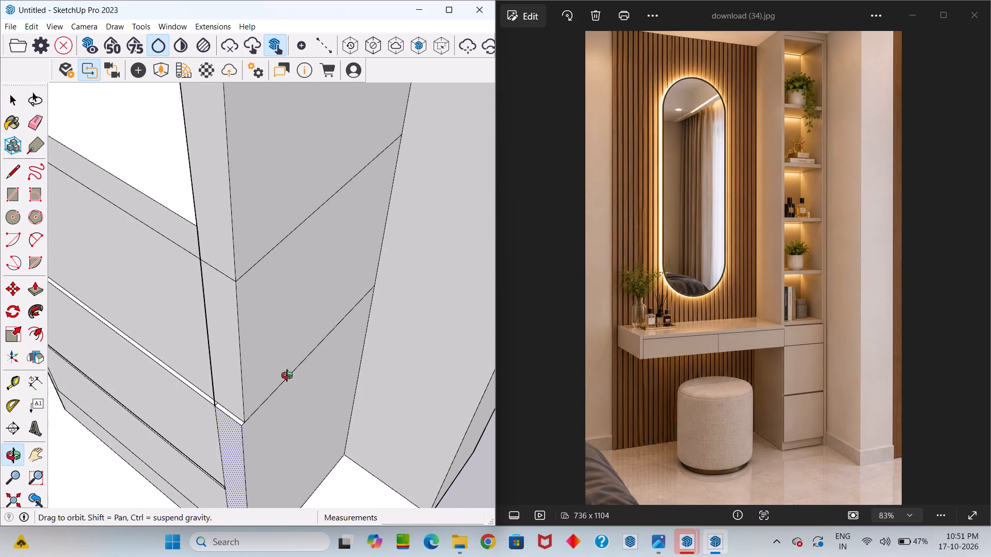
middle_drag(287, 375, 350, 274)
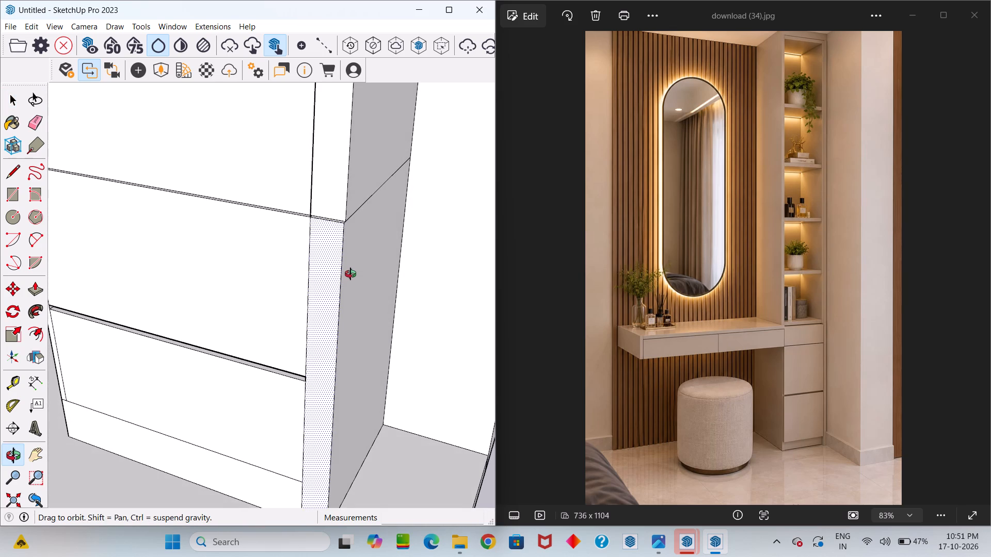
middle_drag(350, 274, 437, 237)
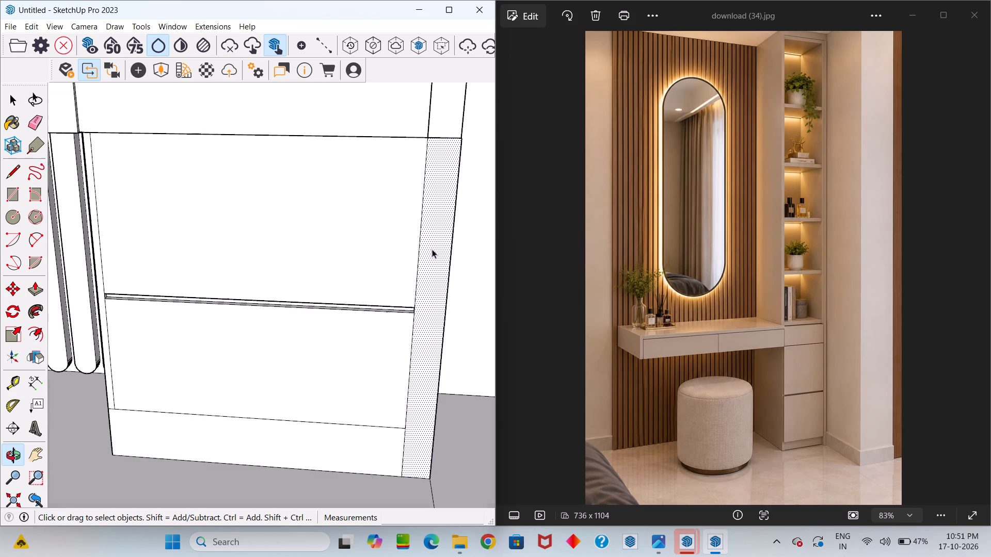
Push the plinth face below the lower drawer front inward by 0.2" twice.
key(space)
click(289, 447)
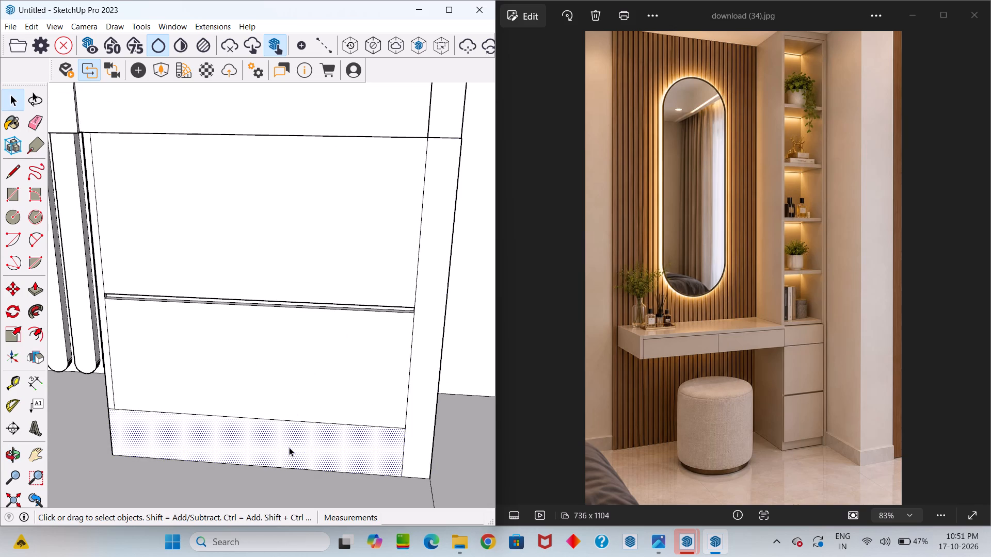
key(p)
click(289, 447)
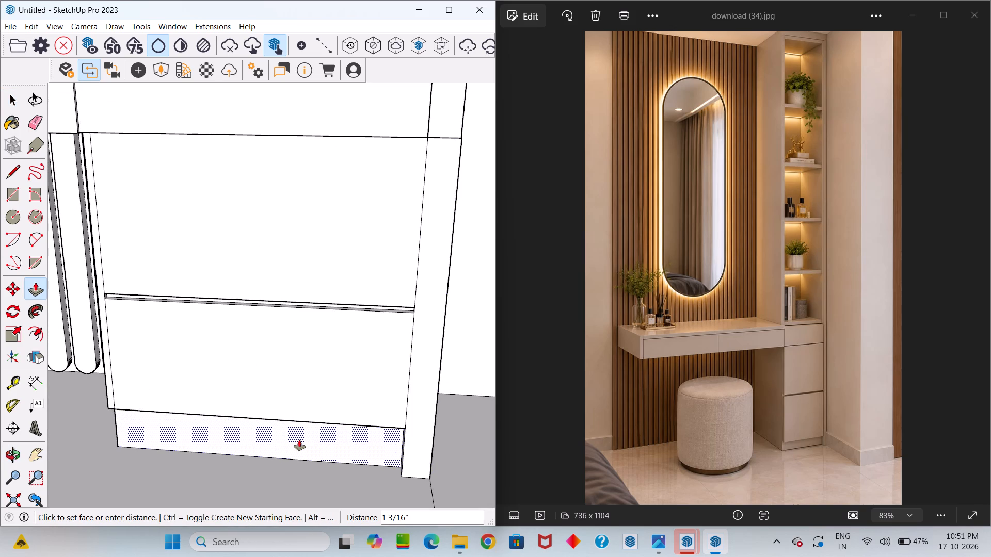
text(0.)
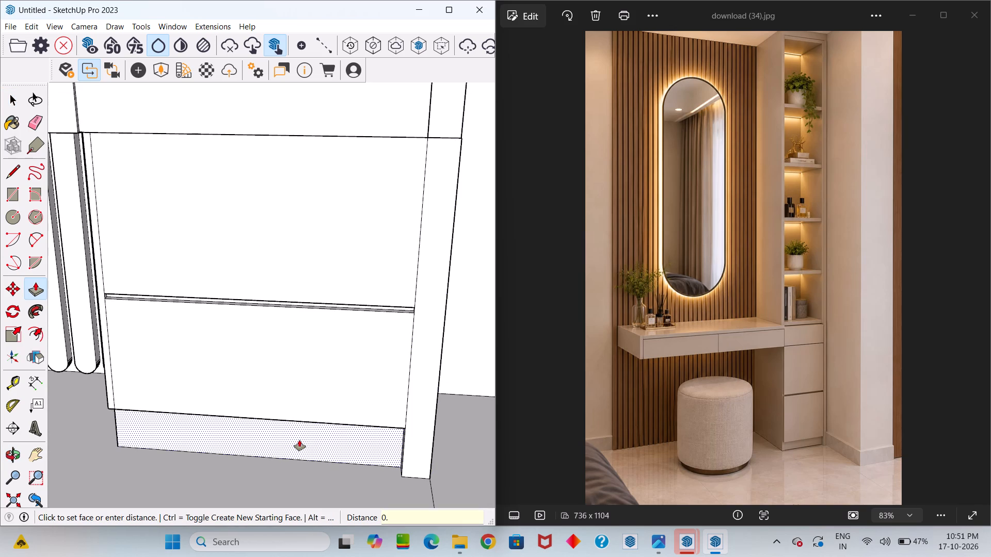
key(2)
key(Return)
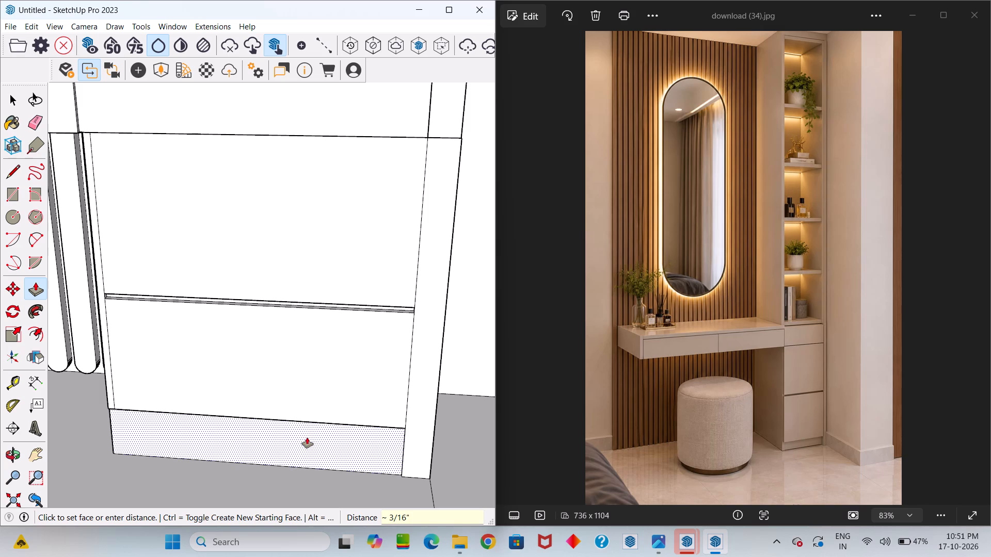
middle_drag(312, 432, 487, 374)
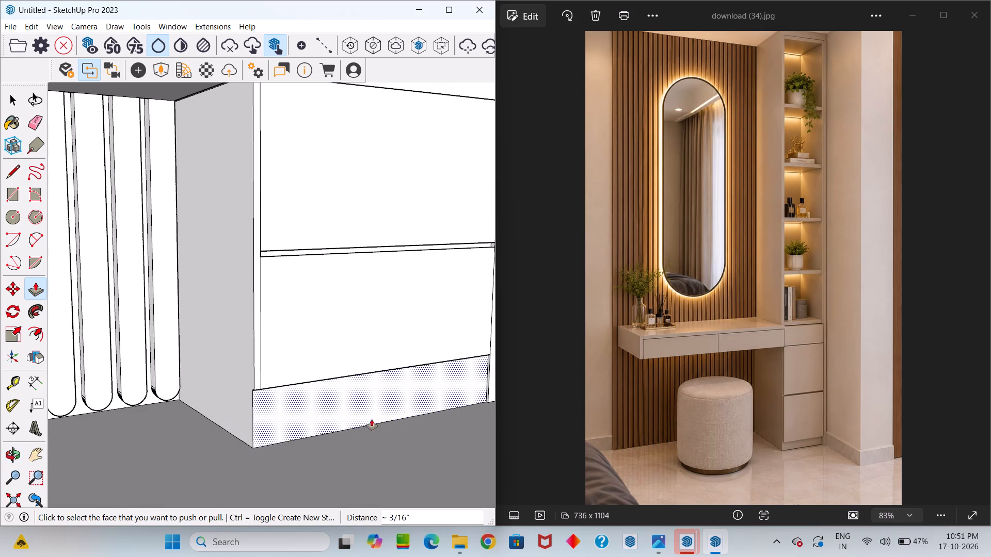
click(337, 408)
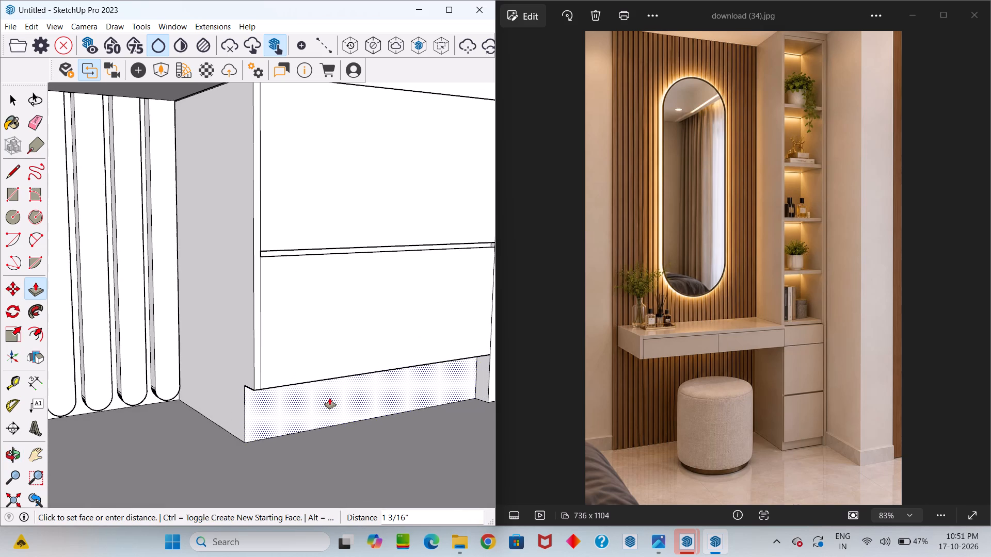
text(0.2)
key(Return)
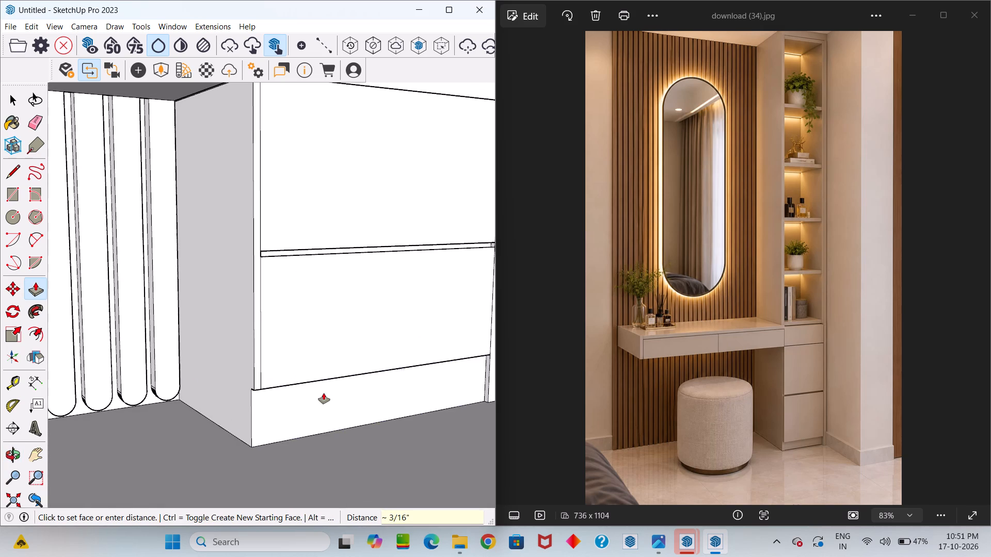
scroll(253, 381, down, 9)
key(space)
Inspect the drawer groove, right stile and the joint under the counter-height panel of the shelf tower from several angles.
middle_drag(264, 403, 44, 387)
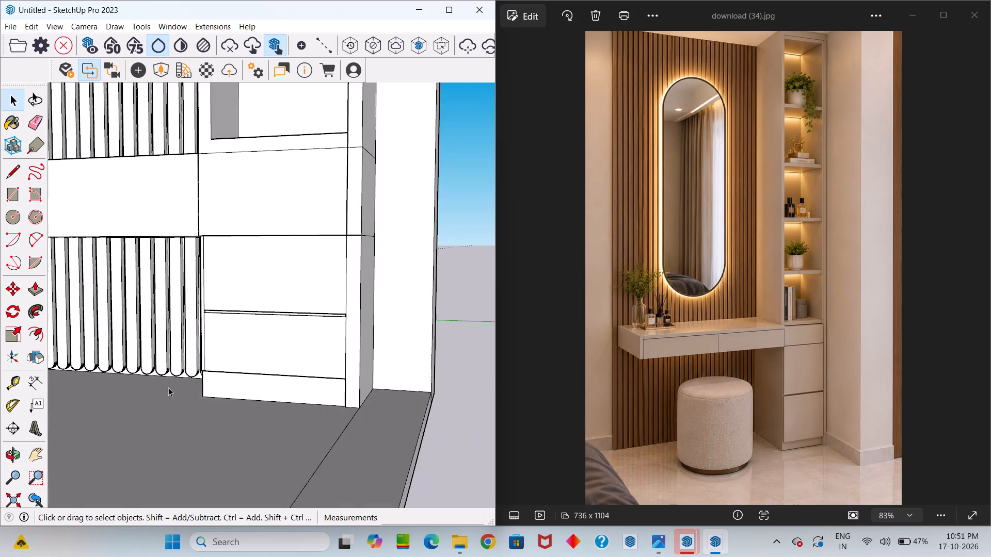
scroll(281, 368, down, 5)
middle_drag(304, 383, 387, 467)
scroll(306, 362, up, 8)
scroll(339, 357, up, 13)
middle_drag(378, 348, 365, 257)
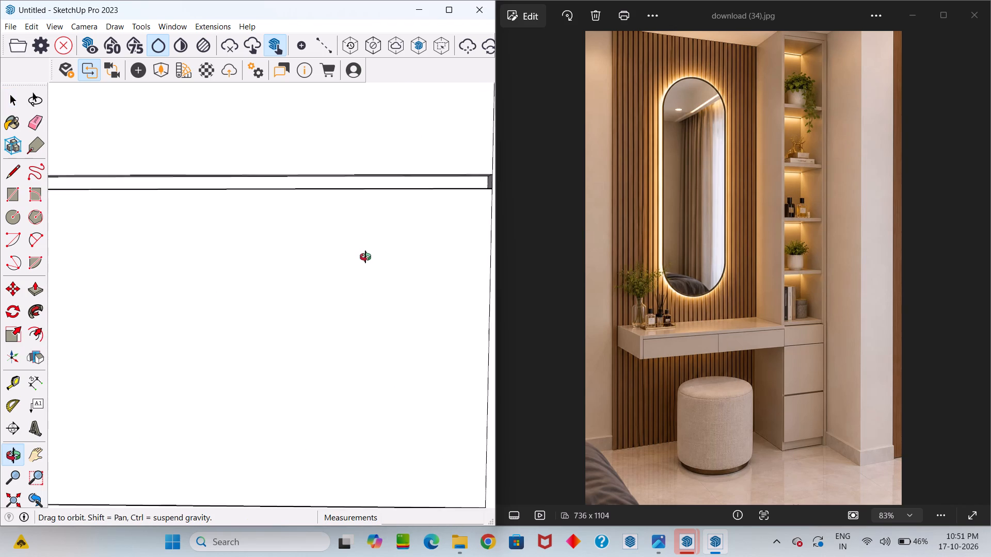
middle_drag(365, 257, 344, 335)
middle_click(344, 336)
scroll(344, 336, down, 10)
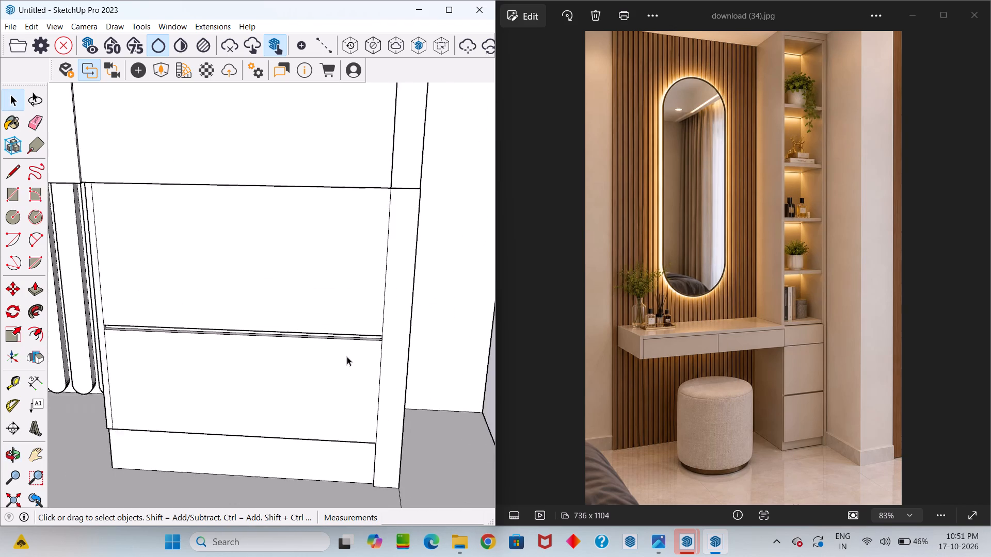
scroll(347, 356, down, 13)
scroll(360, 300, up, 10)
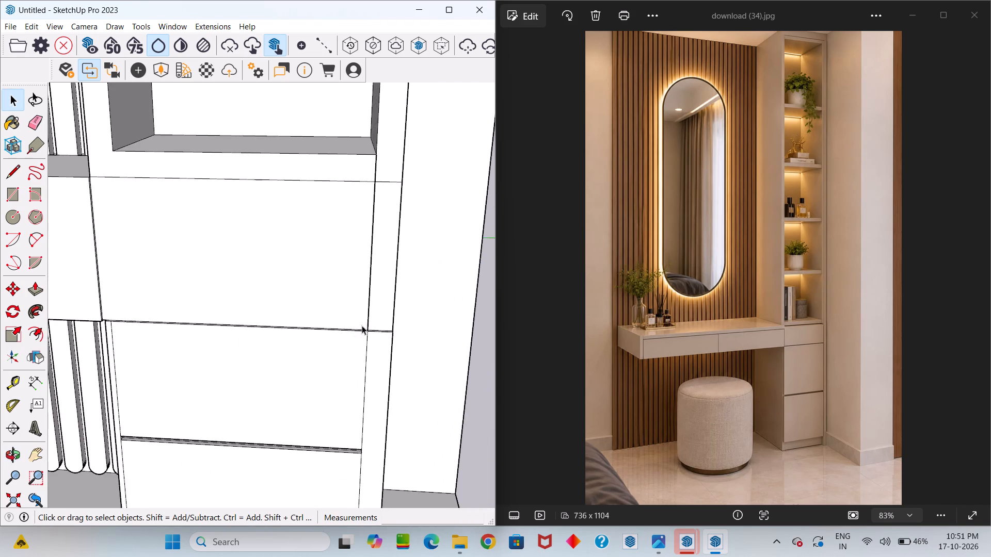
middle_drag(369, 347, 545, 287)
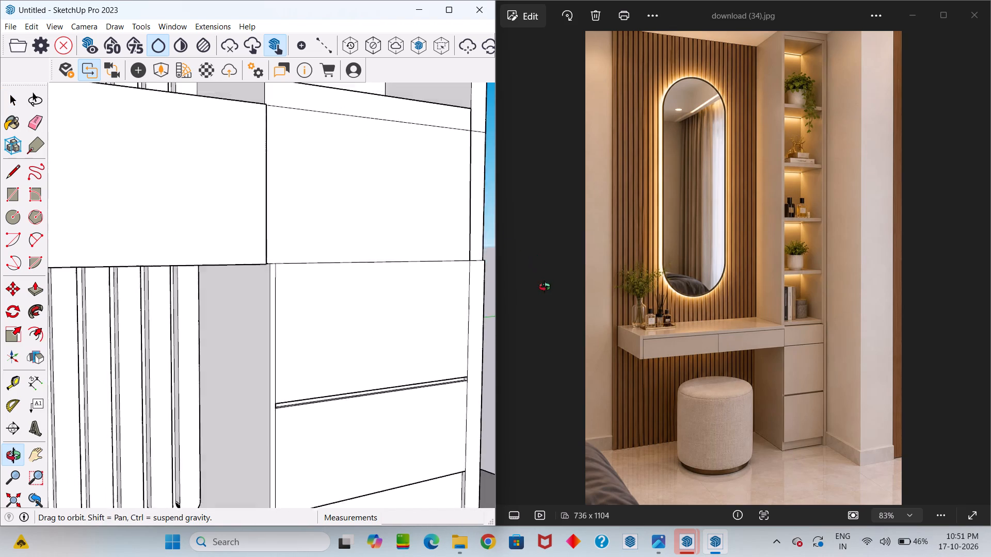
middle_drag(545, 287, 327, 362)
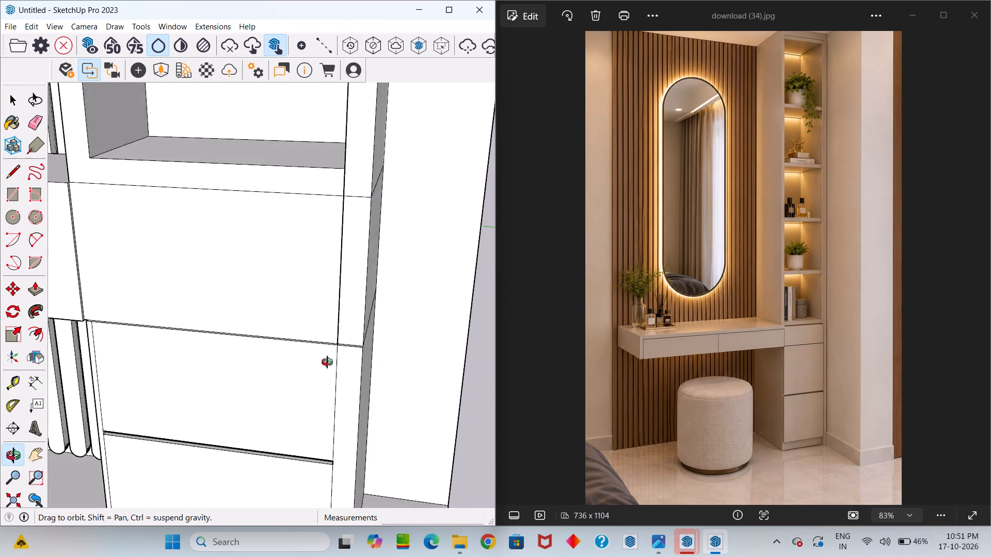
middle_drag(327, 362, 253, 400)
scroll(269, 391, up, 12)
middle_drag(271, 396, 355, 222)
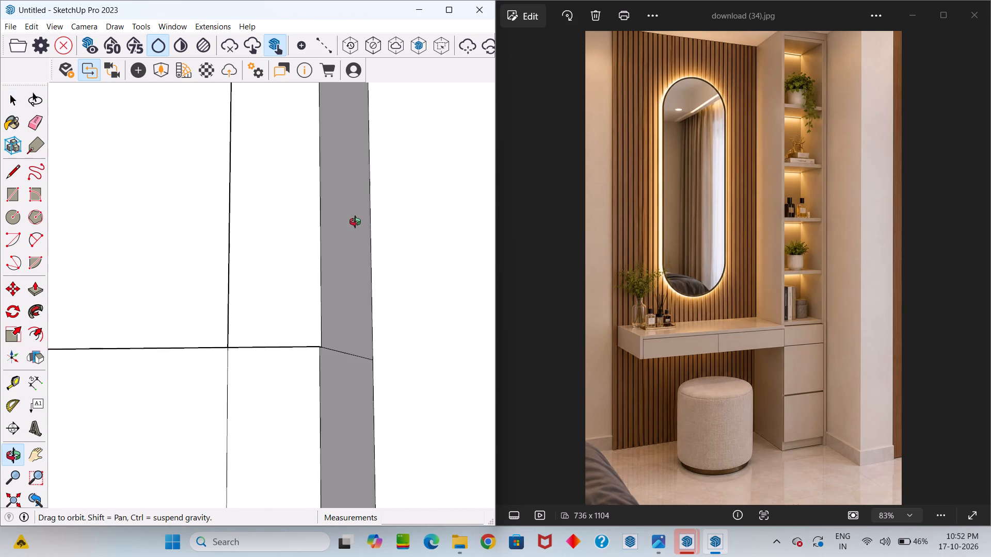
middle_drag(355, 222, 259, 382)
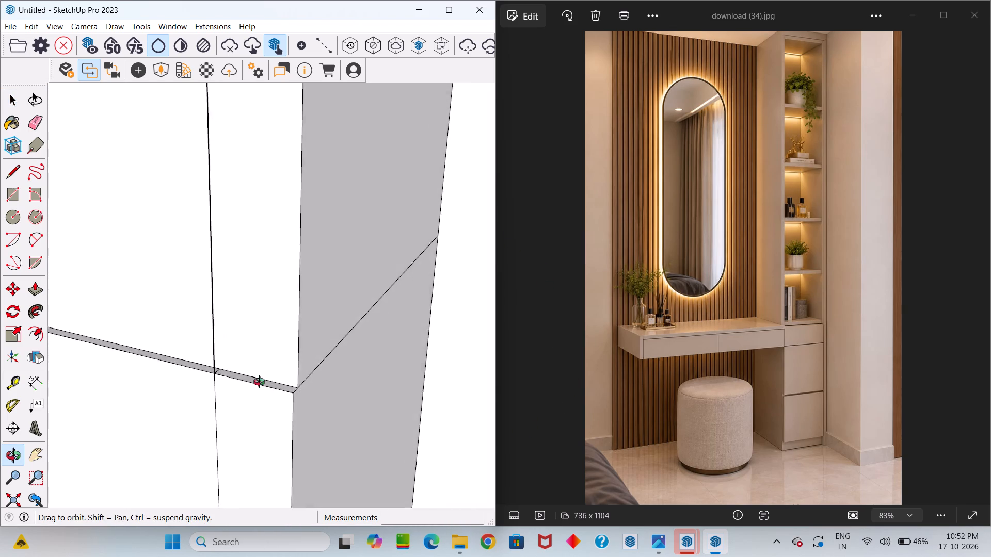
middle_drag(259, 382, 167, 455)
scroll(178, 431, down, 15)
middle_drag(194, 392, 195, 392)
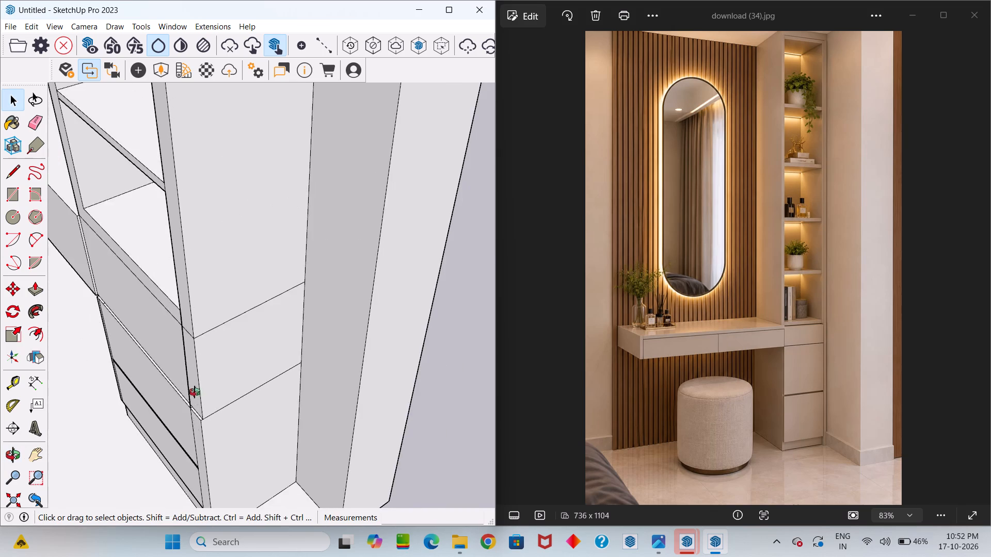
middle_drag(195, 392, 175, 409)
Delete the vertical edge separating the counter-height drawer front from the shelf tower's right stile.
scroll(175, 409, up, 10)
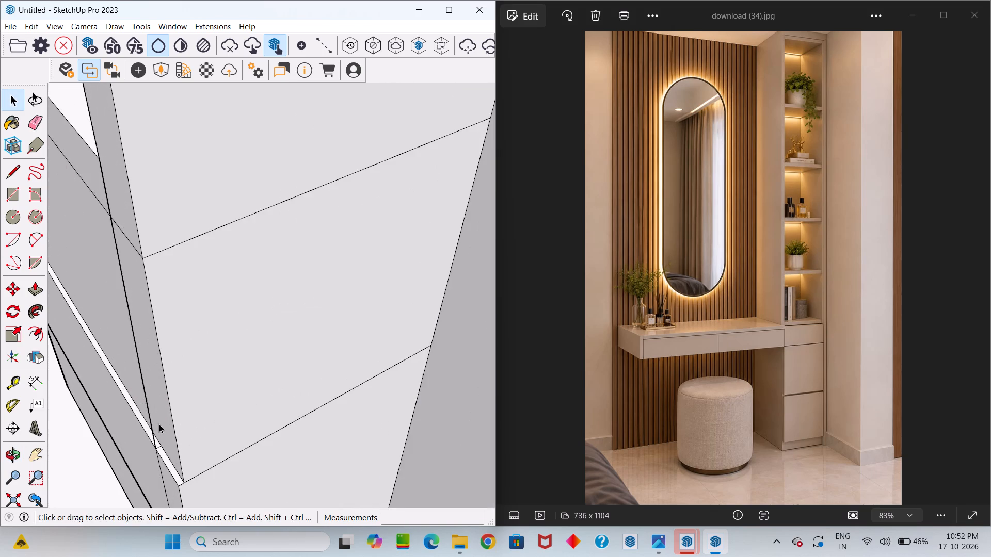
middle_drag(158, 424, 210, 366)
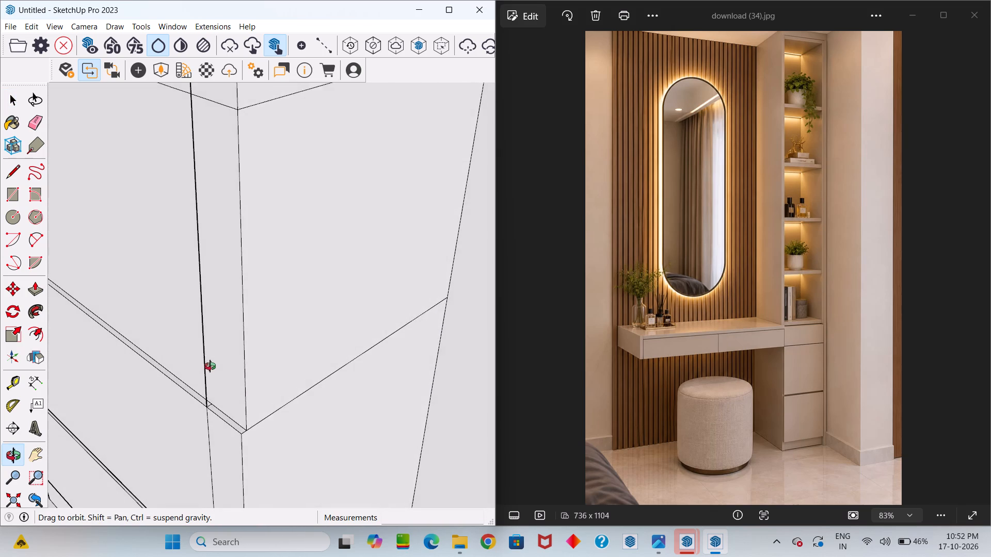
middle_drag(210, 366, 237, 378)
middle_click(237, 378)
click(238, 353)
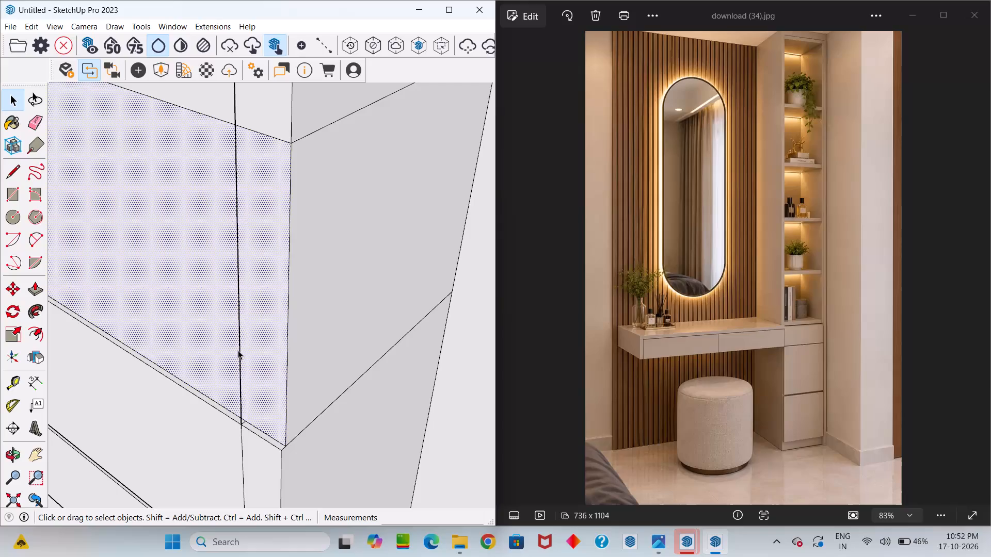
click(238, 350)
scroll(244, 373, down, 14)
middle_drag(253, 373, 263, 357)
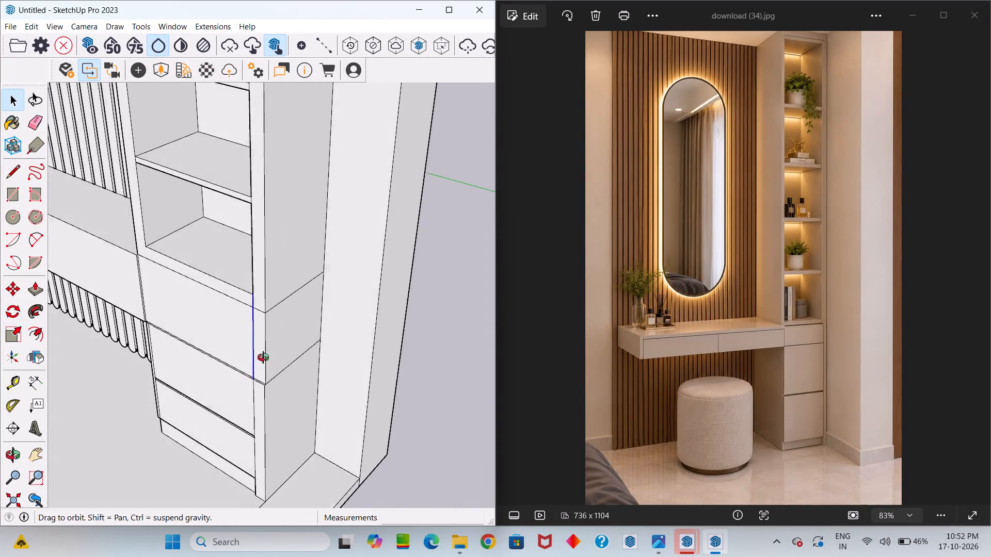
middle_drag(263, 357, 267, 356)
key(Delete)
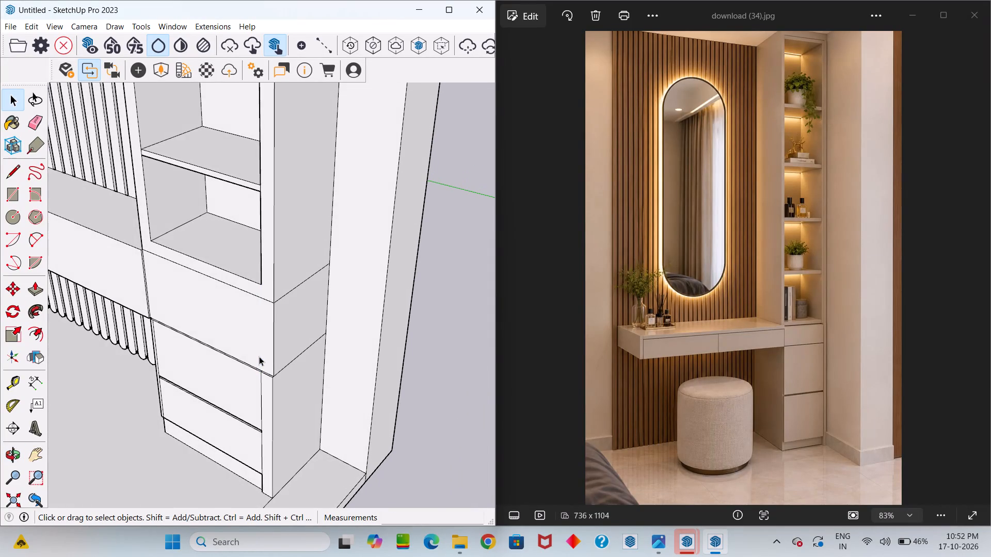
scroll(272, 364, up, 16)
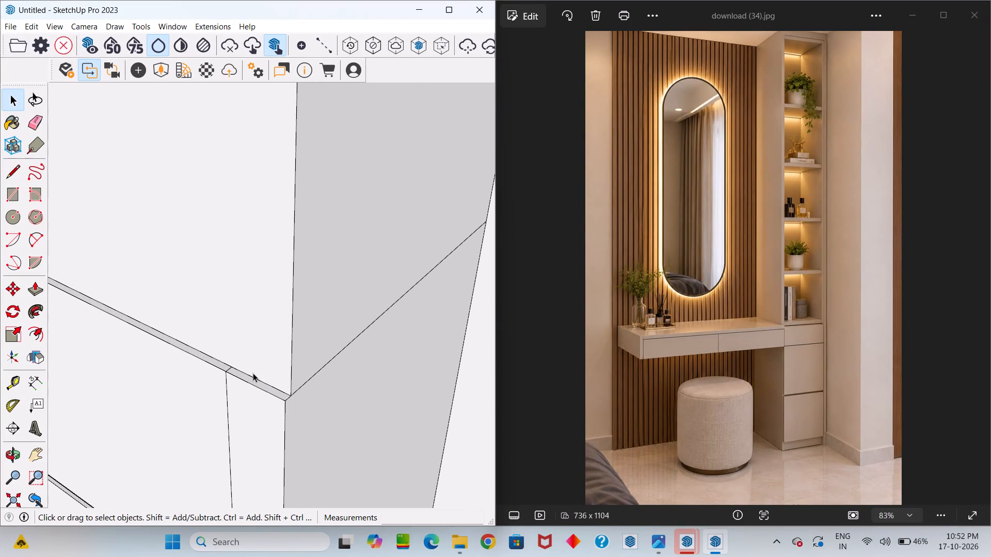
Draw a vertical line about 1' long from the drawer groove's right end up to the counter-height panel's top edge.
key(l)
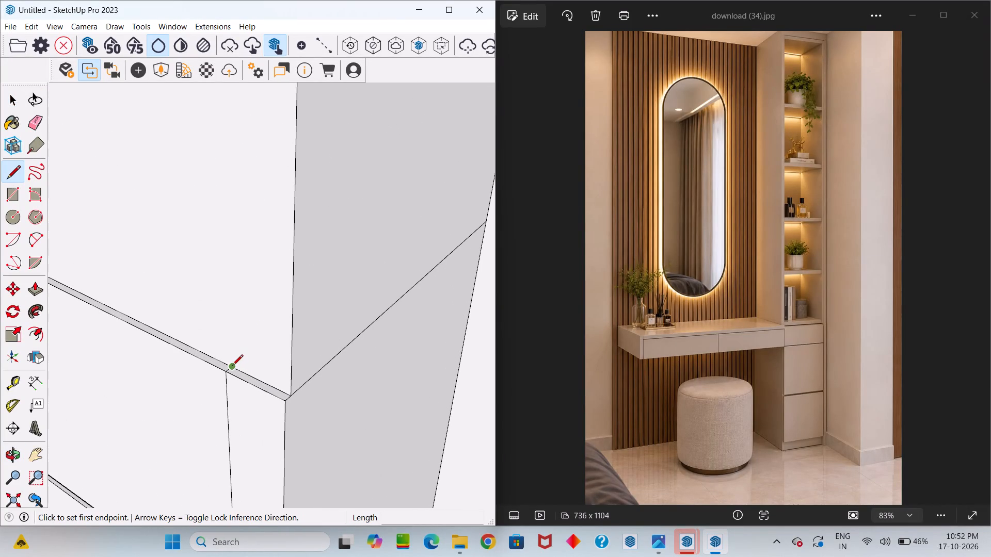
click(232, 366)
scroll(242, 309, down, 12)
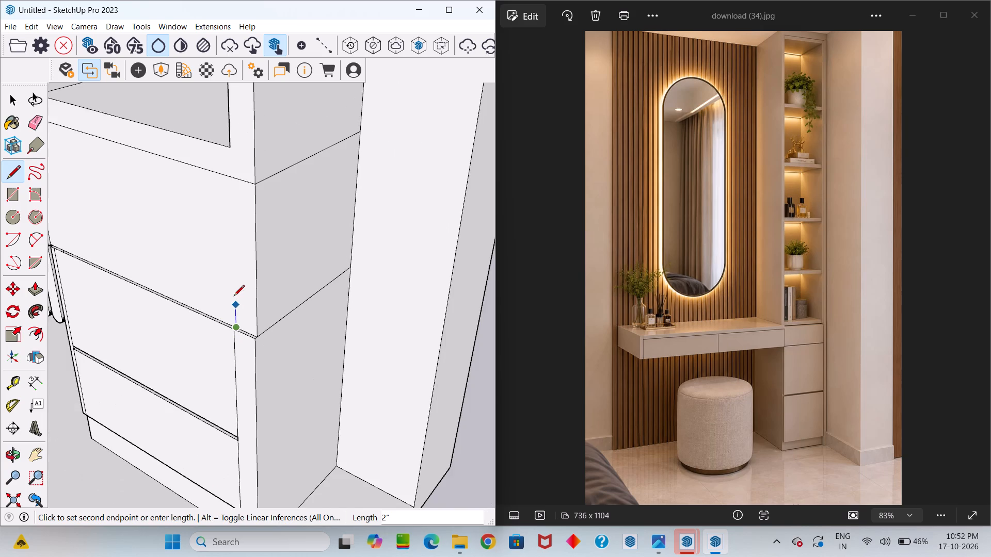
scroll(233, 297, down, 12)
scroll(228, 241, up, 4)
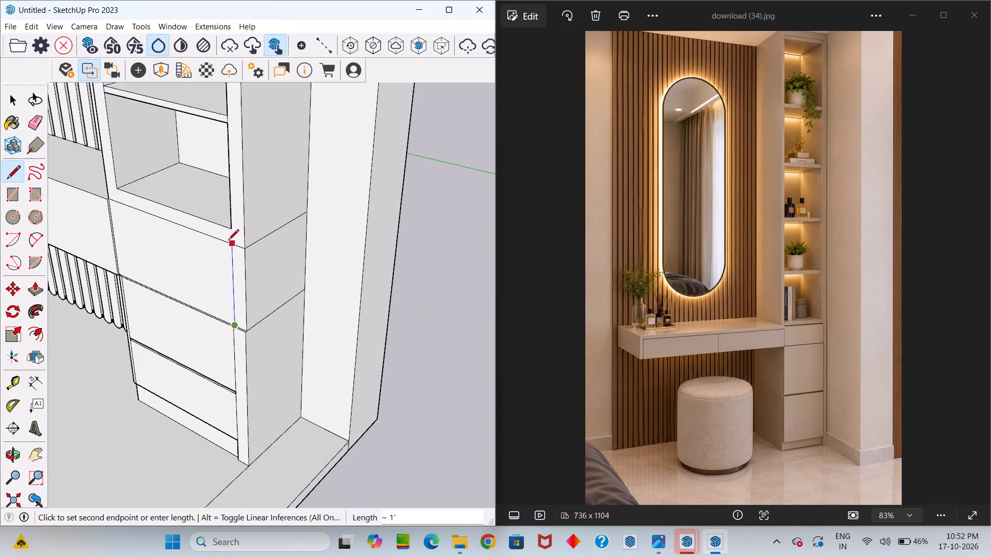
scroll(228, 241, up, 14)
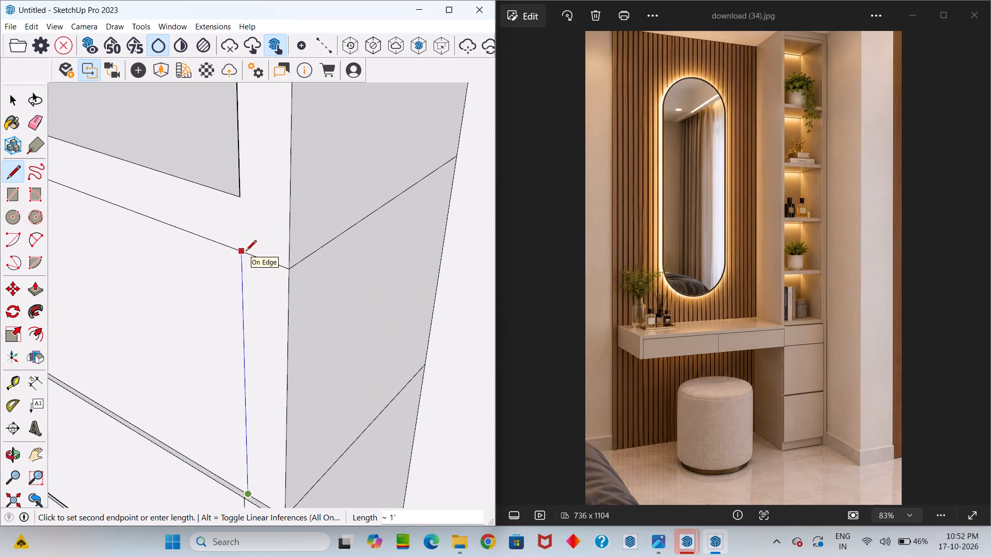
click(246, 252)
Draw a 2" vertical line from that endpoint up to the lower right corner of the shelf opening.
middle_drag(258, 253, 391, 263)
middle_drag(350, 259, 351, 403)
scroll(338, 348, up, 10)
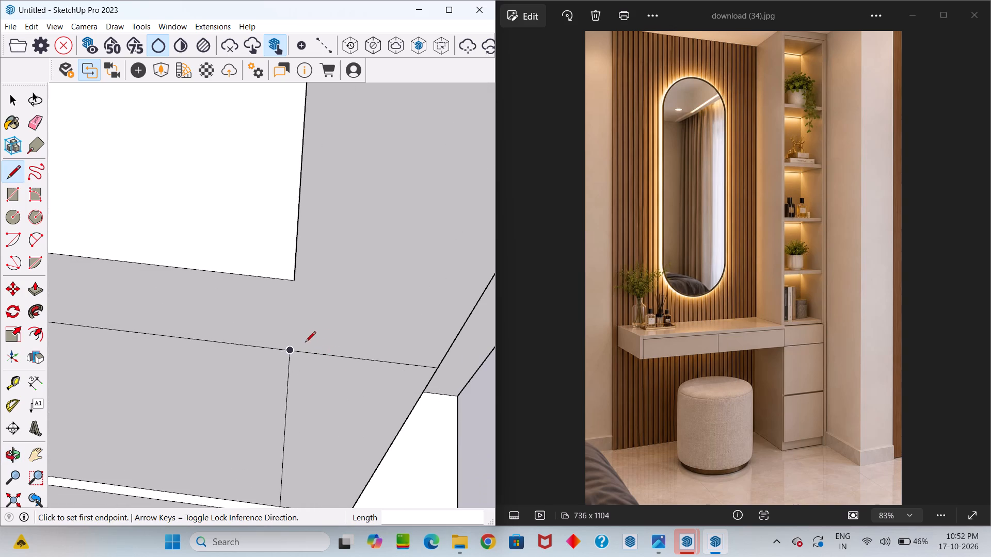
click(289, 351)
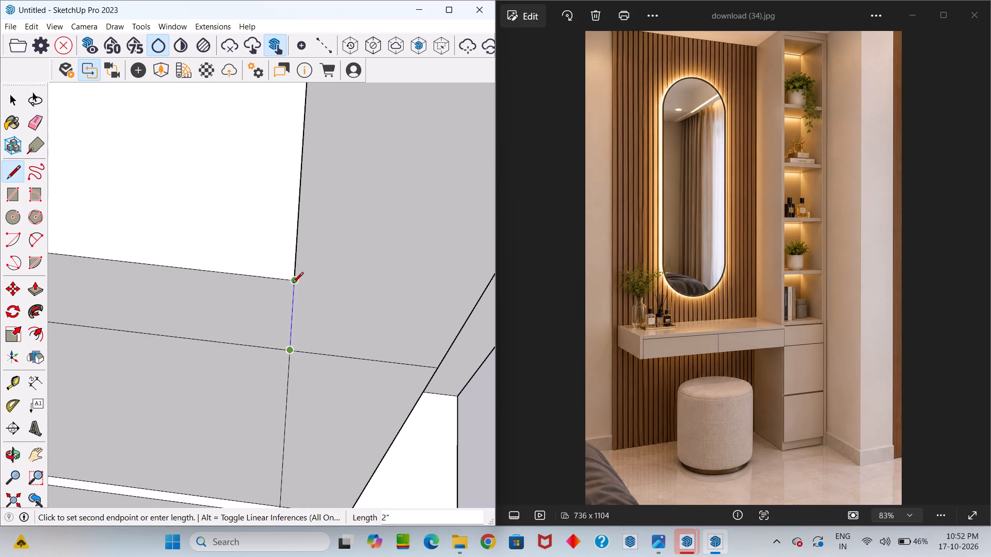
click(293, 284)
key(space)
Examine the whole unit from several angles, including the fluted panel, floating counter and shelf tower.
scroll(301, 315, down, 15)
middle_drag(328, 299, 345, 177)
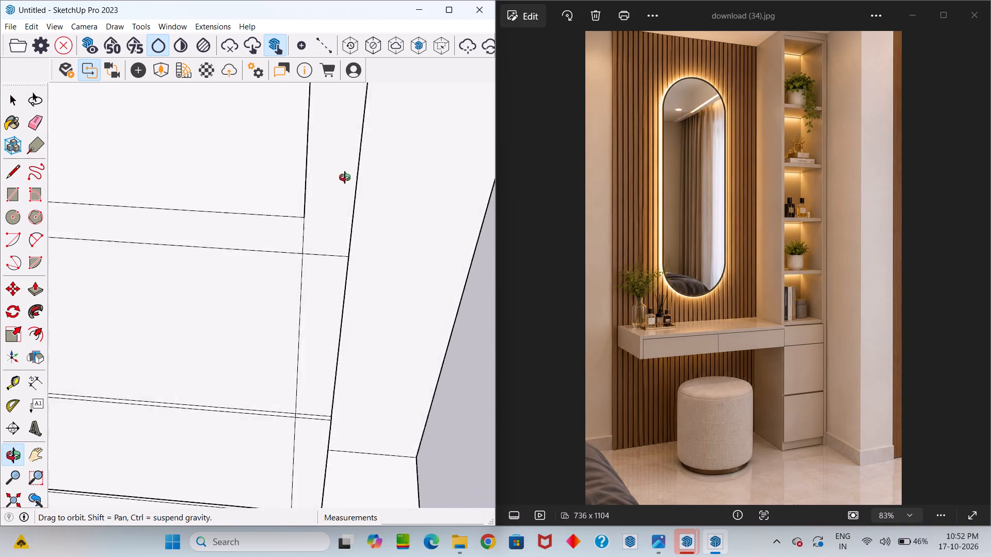
middle_drag(345, 177, 345, 173)
scroll(345, 178, down, 15)
scroll(327, 258, down, 9)
middle_drag(343, 240, 351, 161)
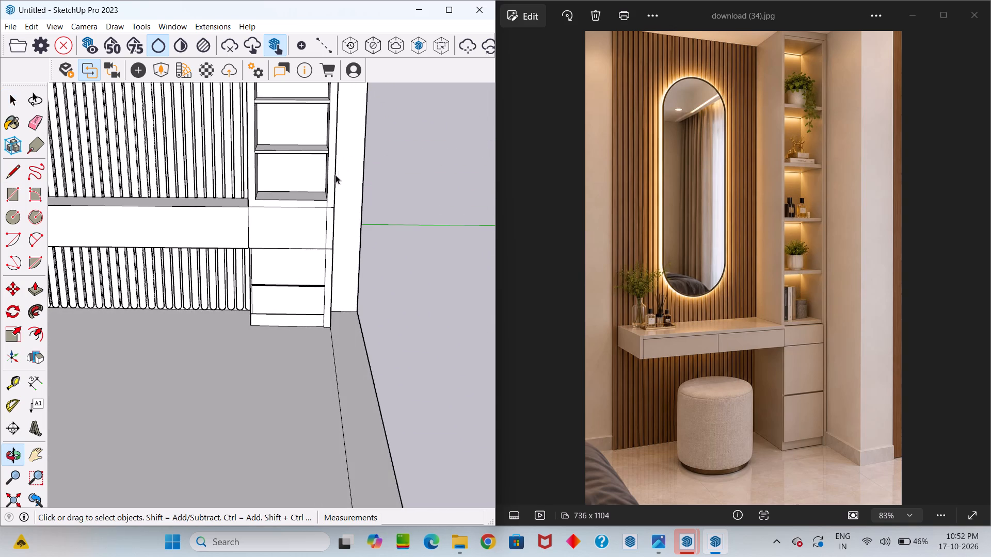
scroll(331, 189, down, 4)
middle_drag(329, 200, 354, 338)
drag(329, 200, 354, 338)
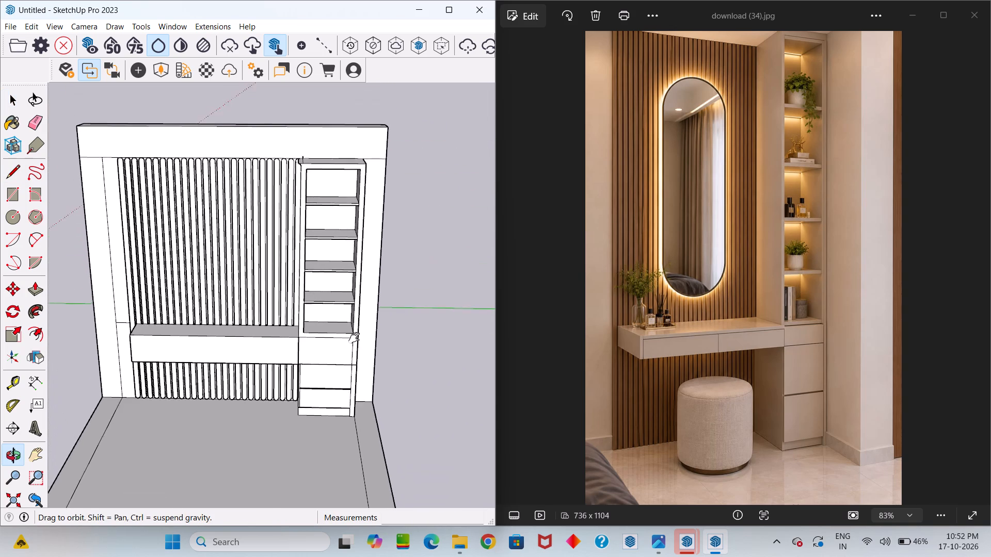
drag(354, 338, 364, 357)
middle_drag(354, 338, 391, 337)
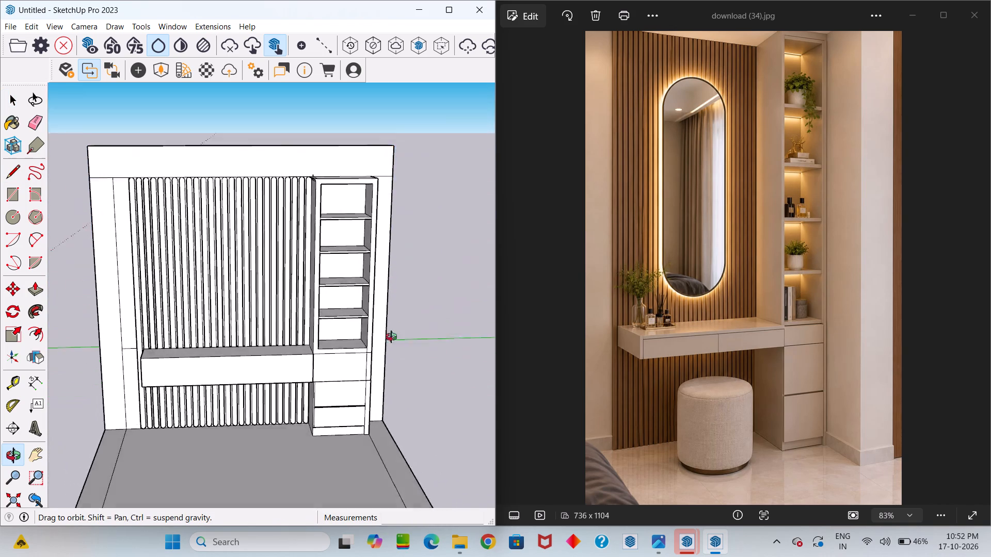
middle_drag(391, 337, 365, 415)
drag(341, 352, 356, 388)
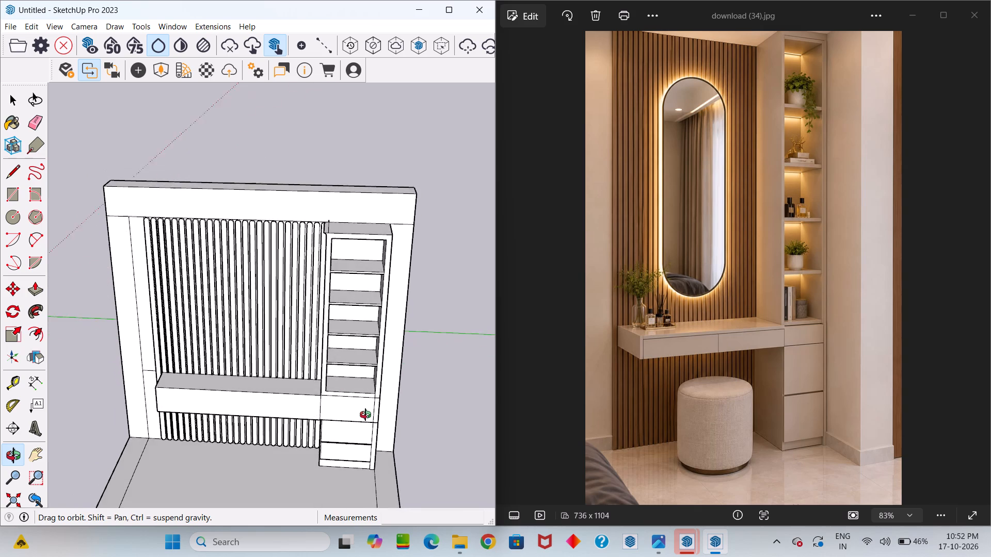
middle_drag(365, 415, 407, 314)
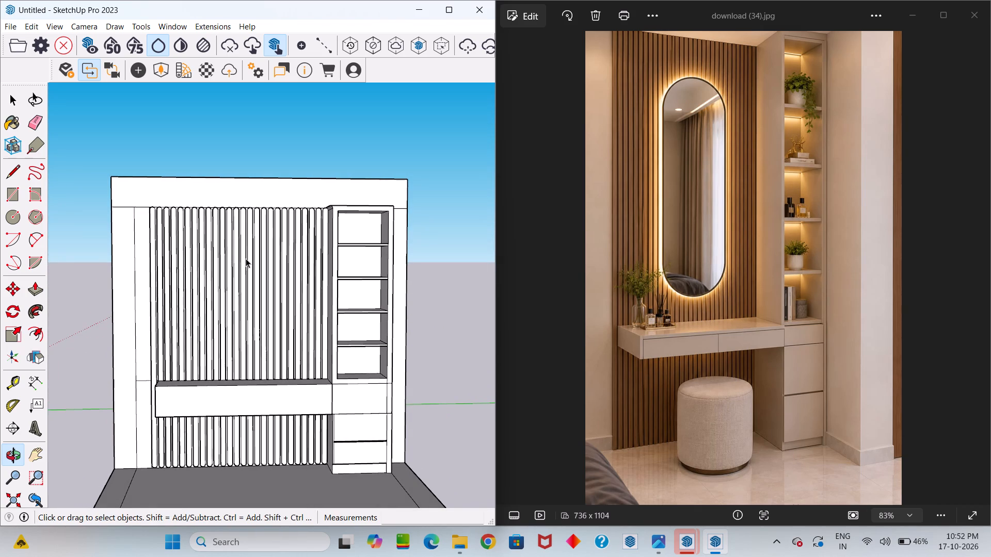
middle_drag(250, 261, 242, 273)
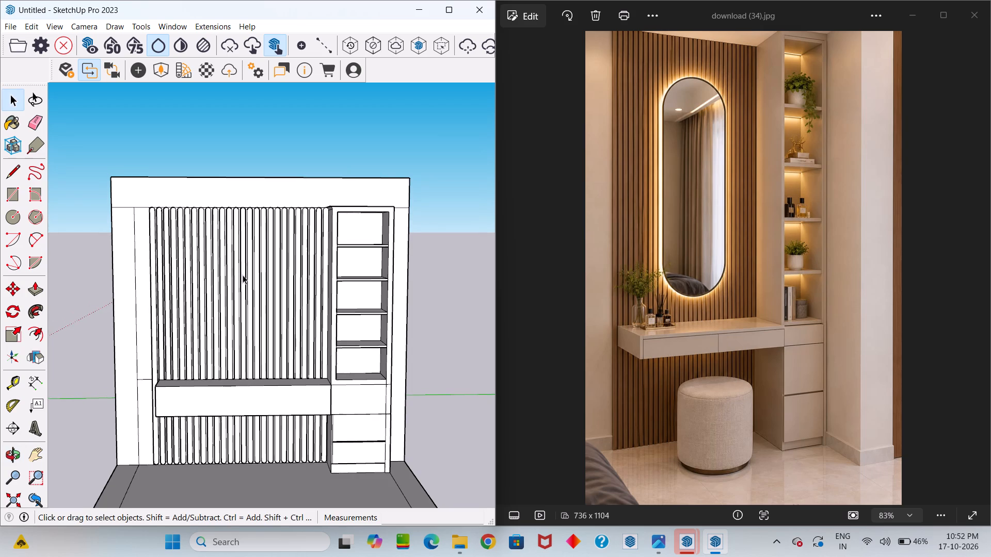
scroll(241, 278, down, 5)
scroll(304, 277, up, 4)
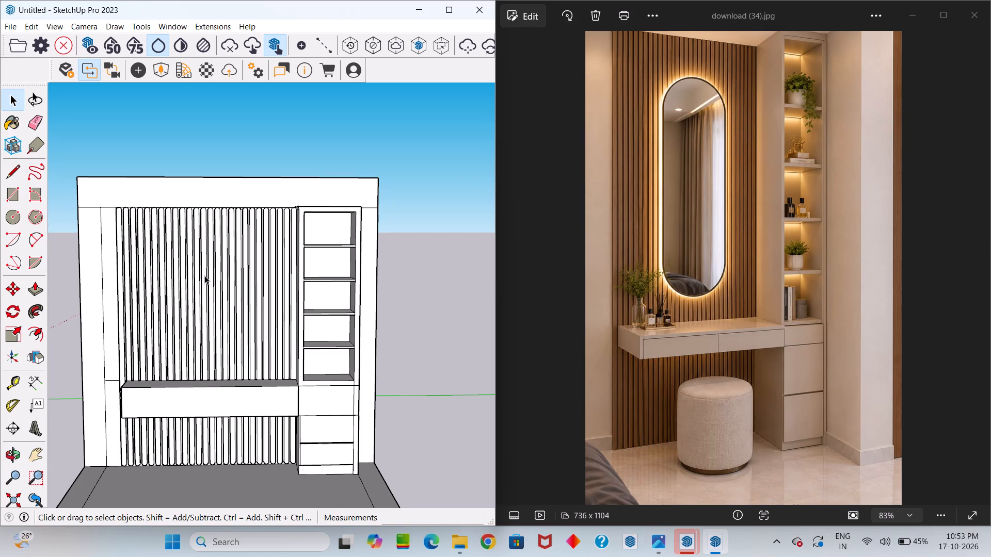
Place a vertical guide 2' inward from the fluted panel's left edge.
key(t)
scroll(193, 265, up, 5)
scroll(193, 268, down, 6)
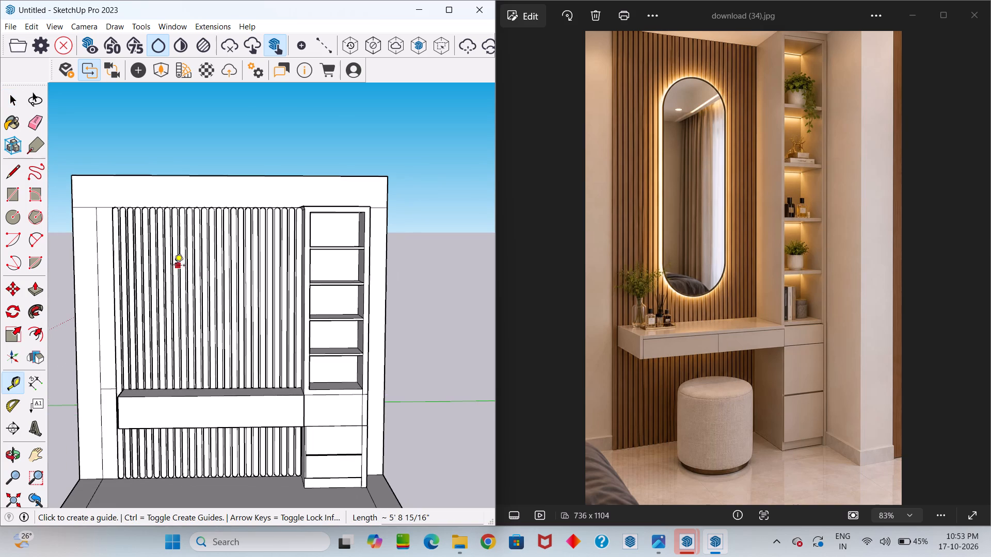
click(110, 261)
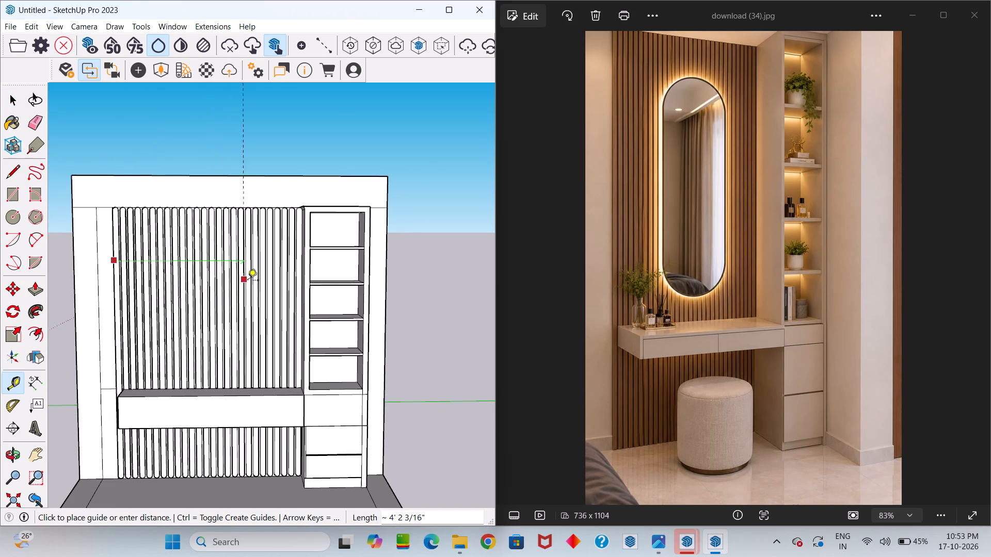
scroll(309, 285, up, 17)
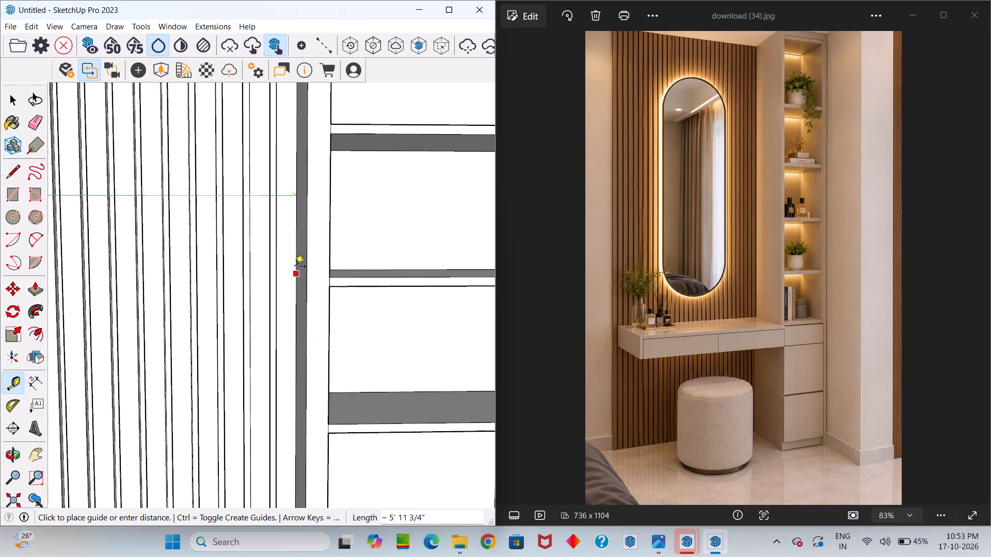
scroll(264, 267, down, 9)
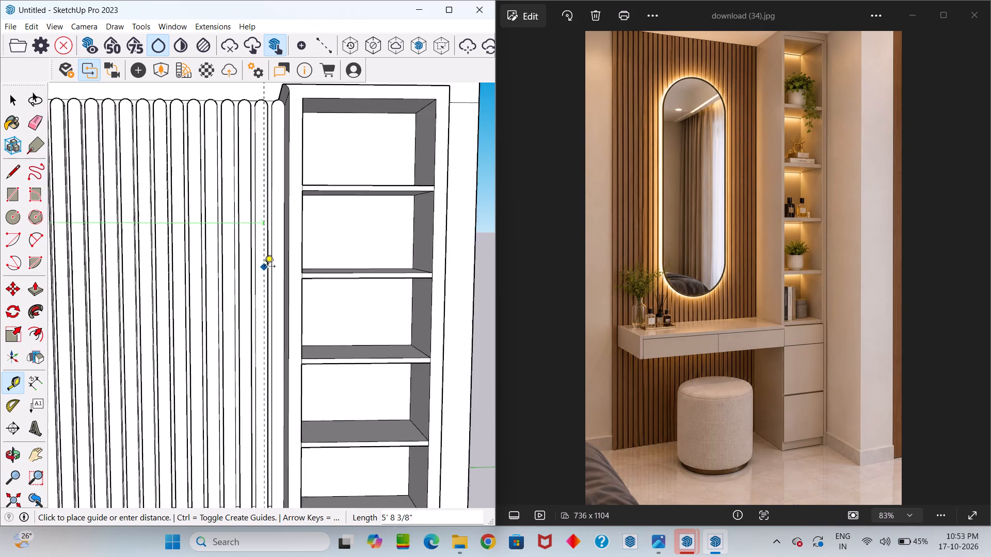
scroll(264, 267, down, 16)
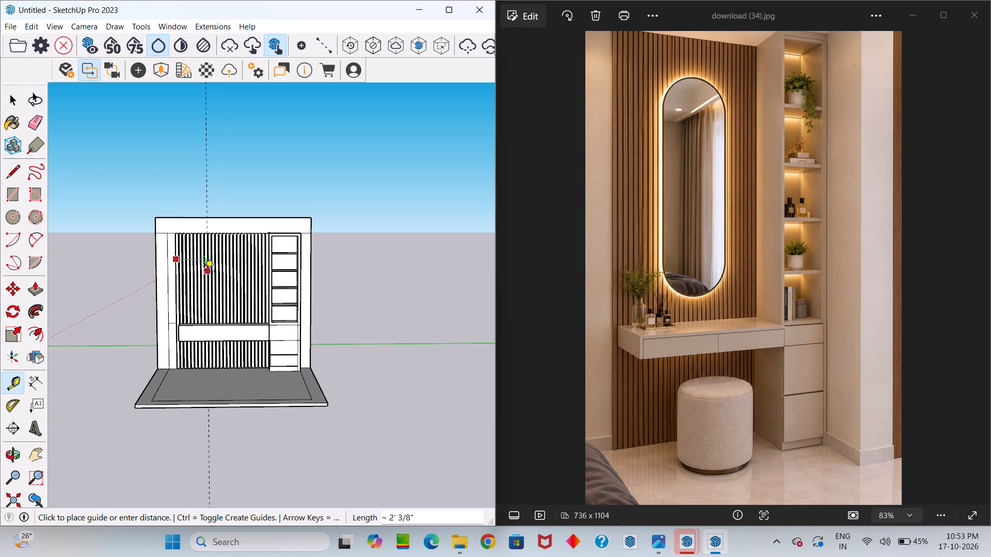
key(2)
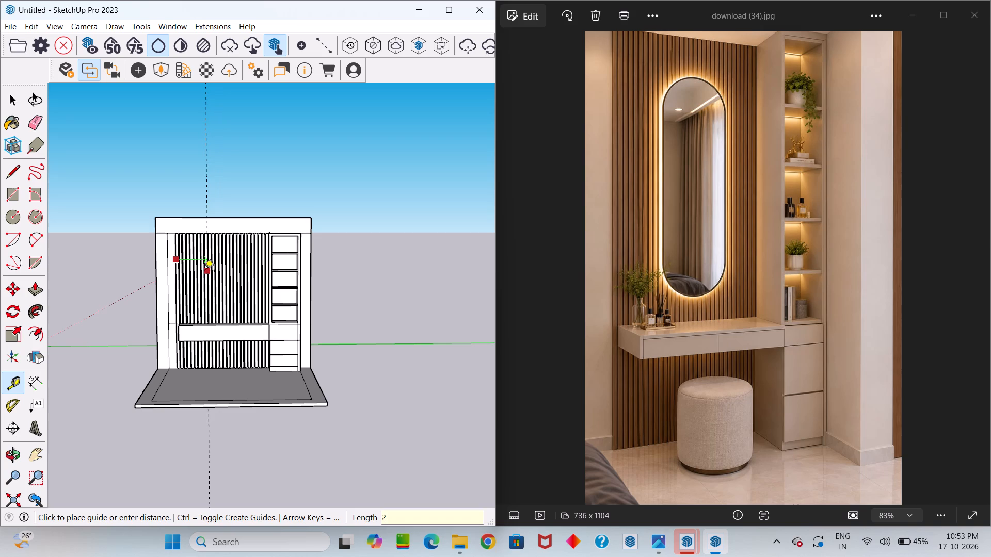
key(apostrophe)
key(Return)
Place a second vertical guide 2' to the right of the first guide on the fluted panel.
scroll(200, 270, up, 8)
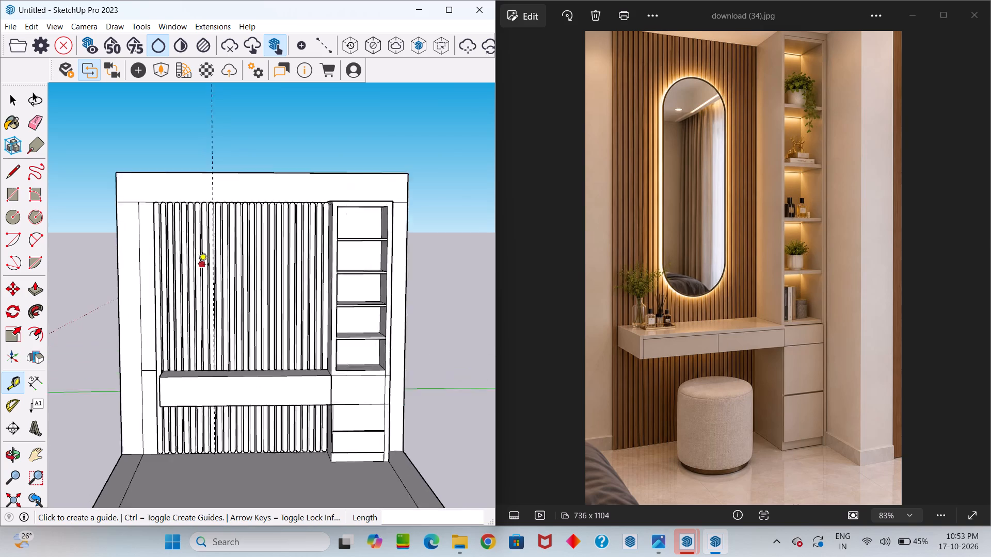
click(215, 249)
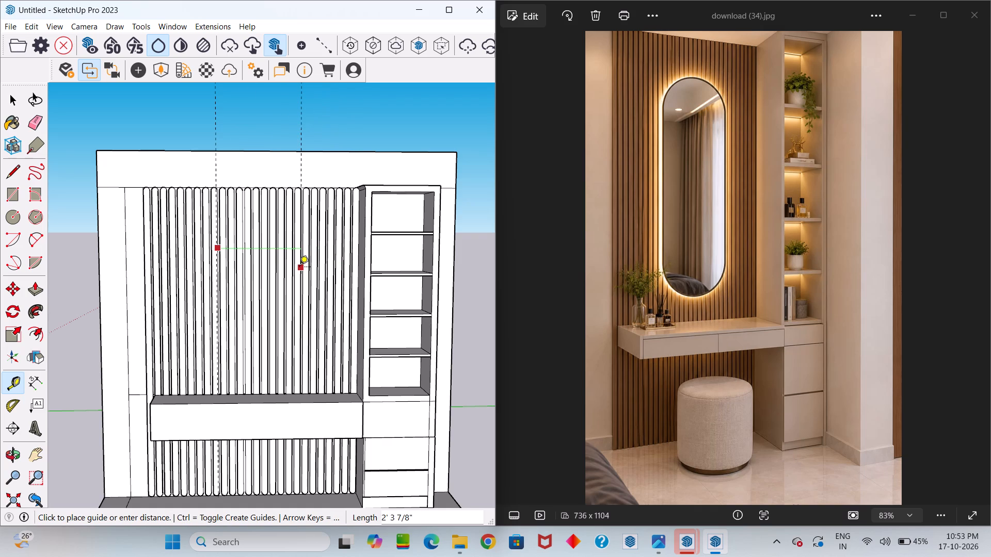
text(2')
key(Return)
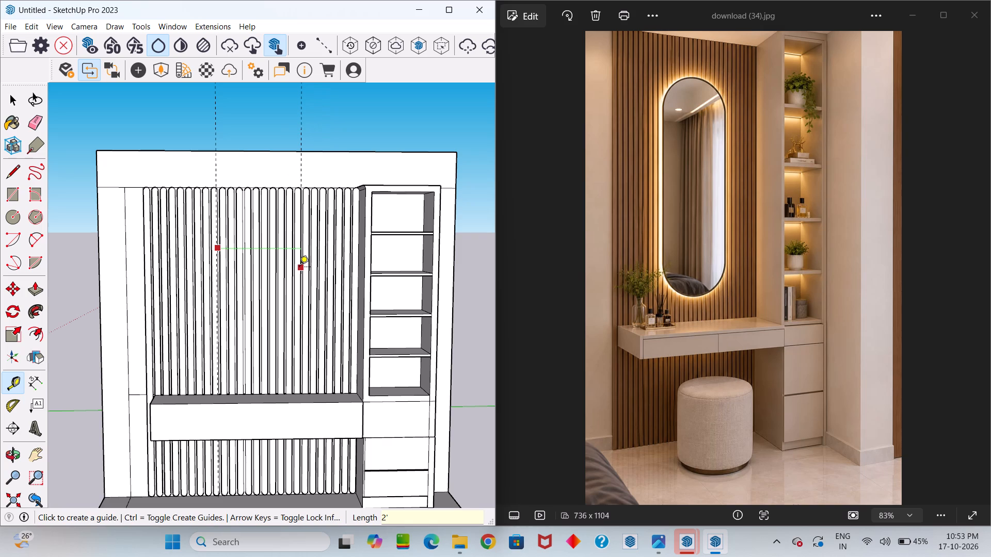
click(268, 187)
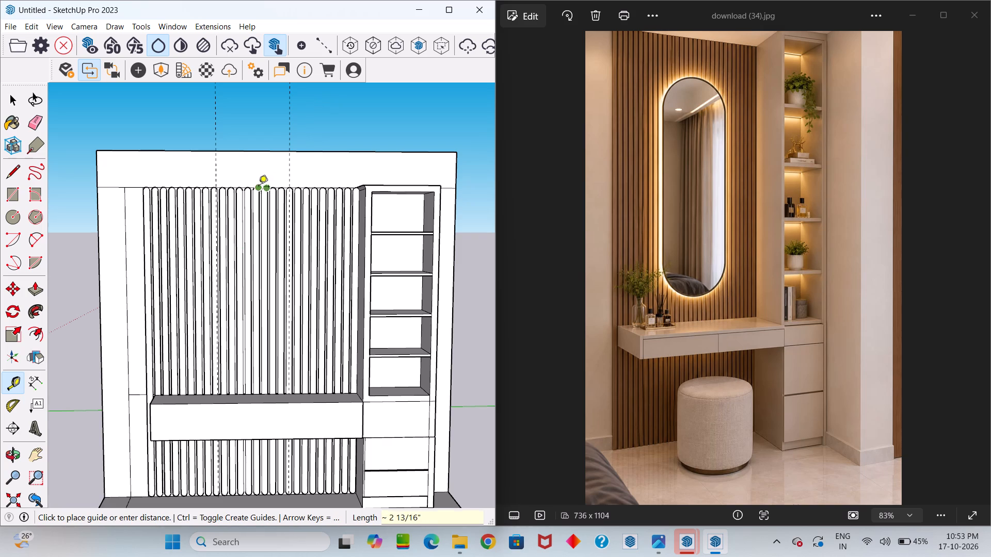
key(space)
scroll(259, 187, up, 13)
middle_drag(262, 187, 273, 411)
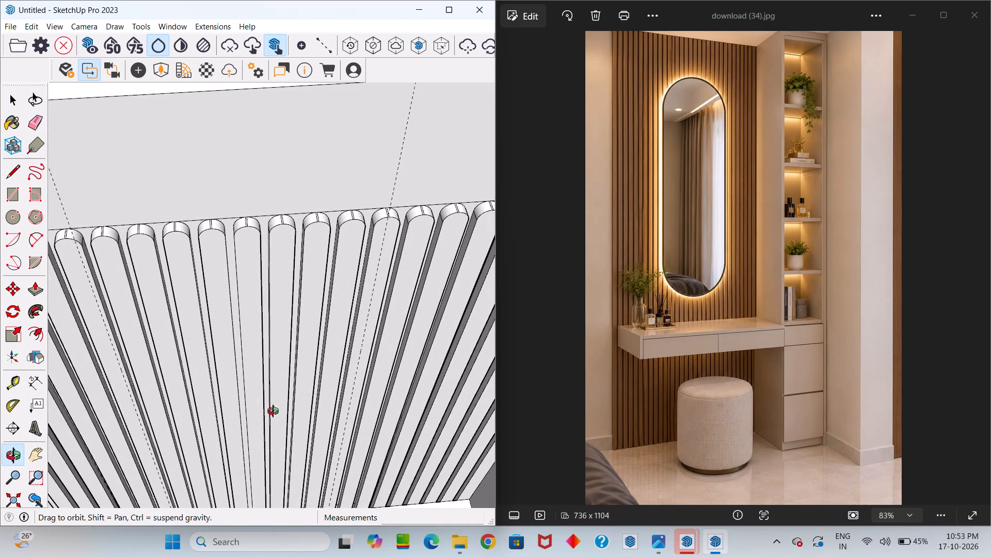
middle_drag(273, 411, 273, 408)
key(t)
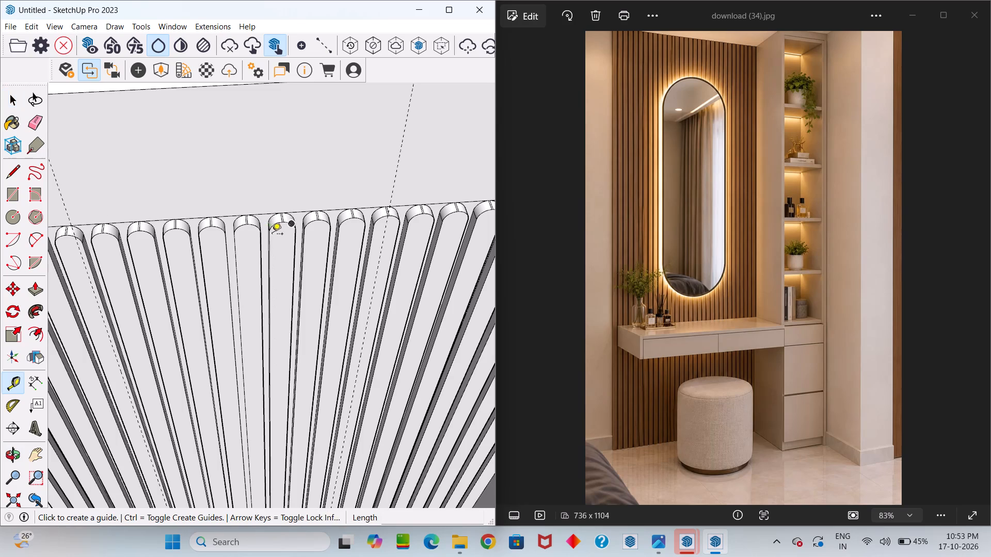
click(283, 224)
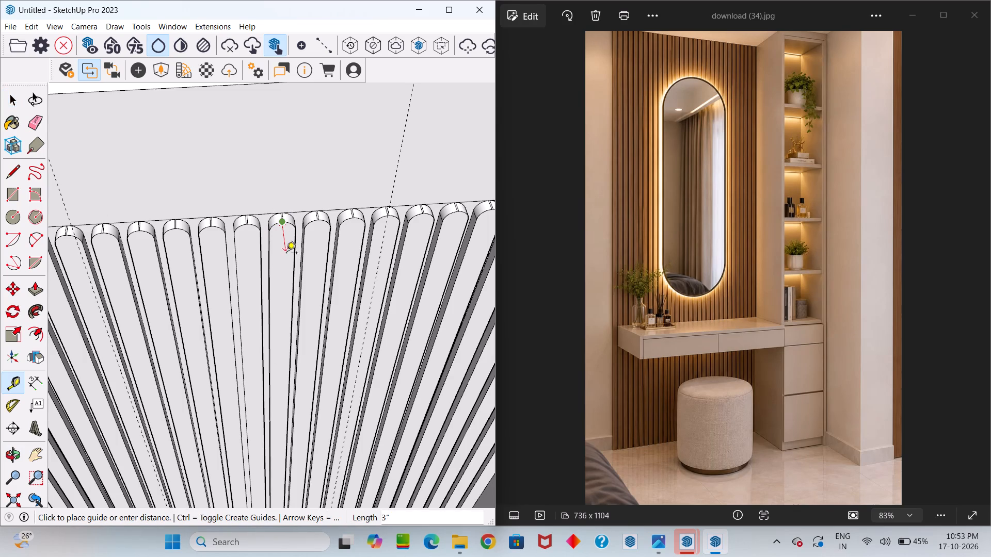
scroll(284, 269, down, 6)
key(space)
Place a horizontal guide across the fluted panel about 2' 3" below the top edge of the wall header.
key(t)
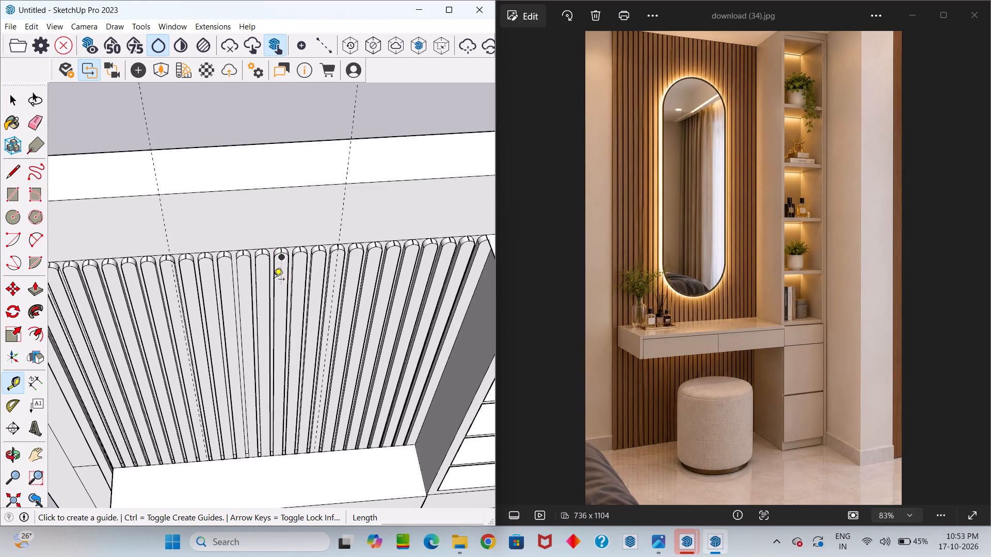
click(258, 189)
scroll(258, 261, down, 8)
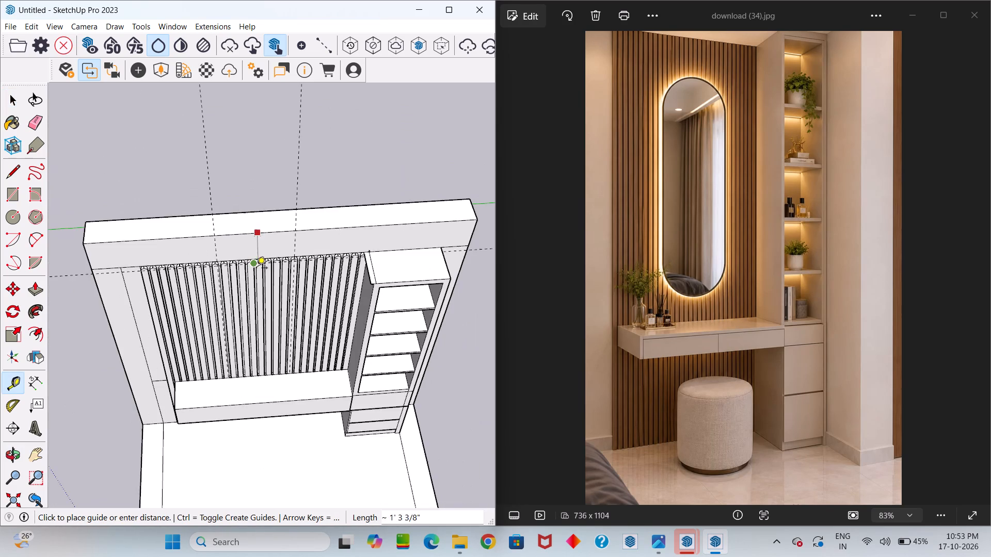
middle_drag(257, 273, 243, 106)
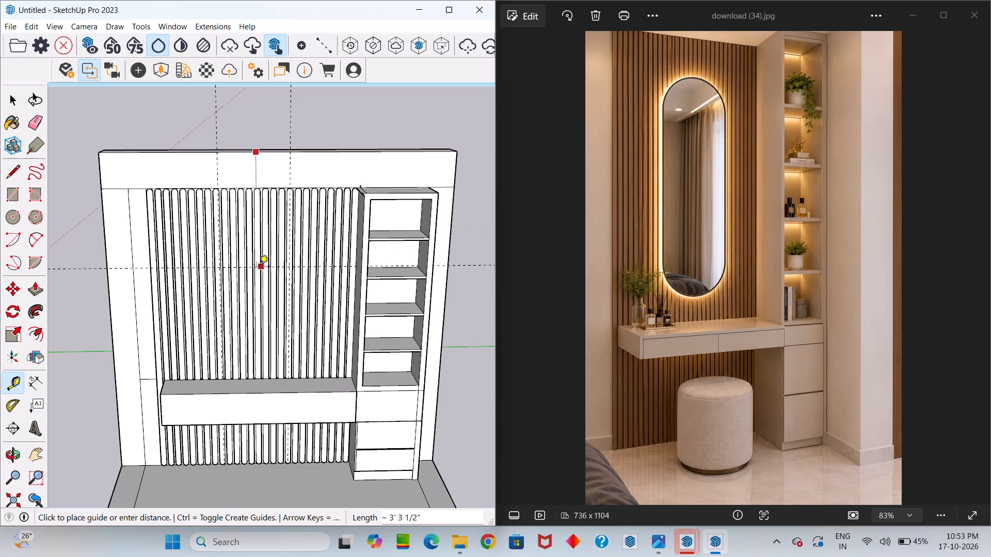
click(268, 232)
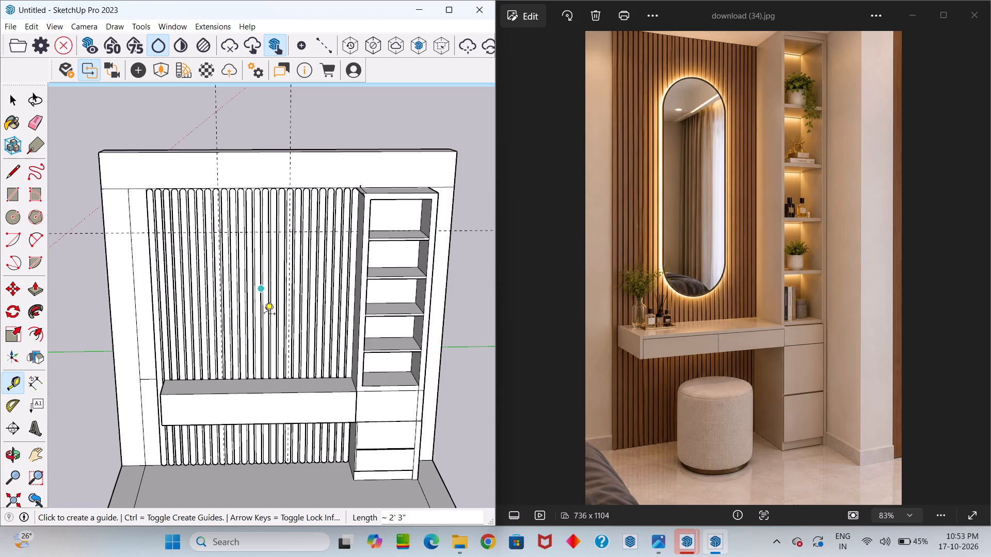
click(257, 233)
key(space)
Place a second horizontal guide about 3' 8 5/8" below the existing horizontal guide on the fluted panel.
scroll(257, 233, up, 5)
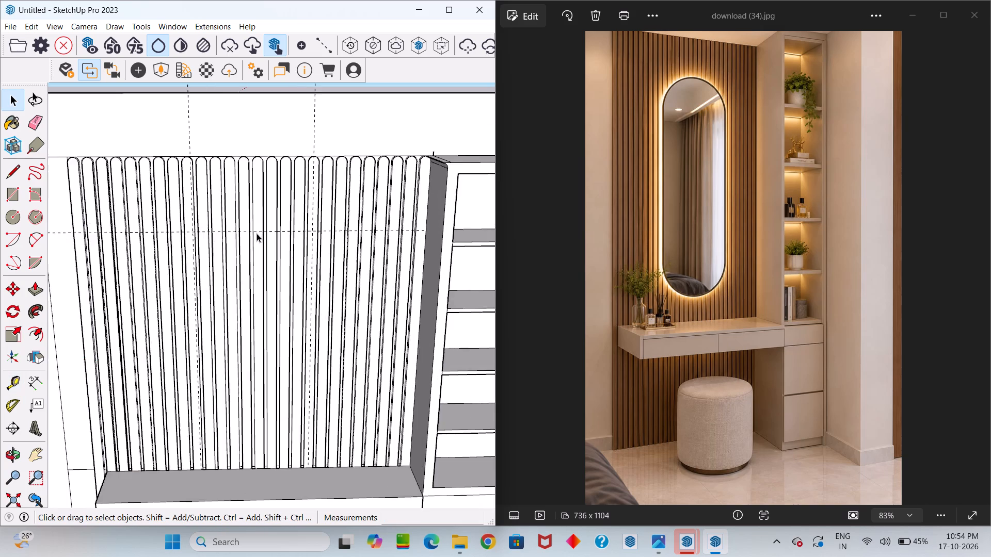
scroll(257, 233, up, 17)
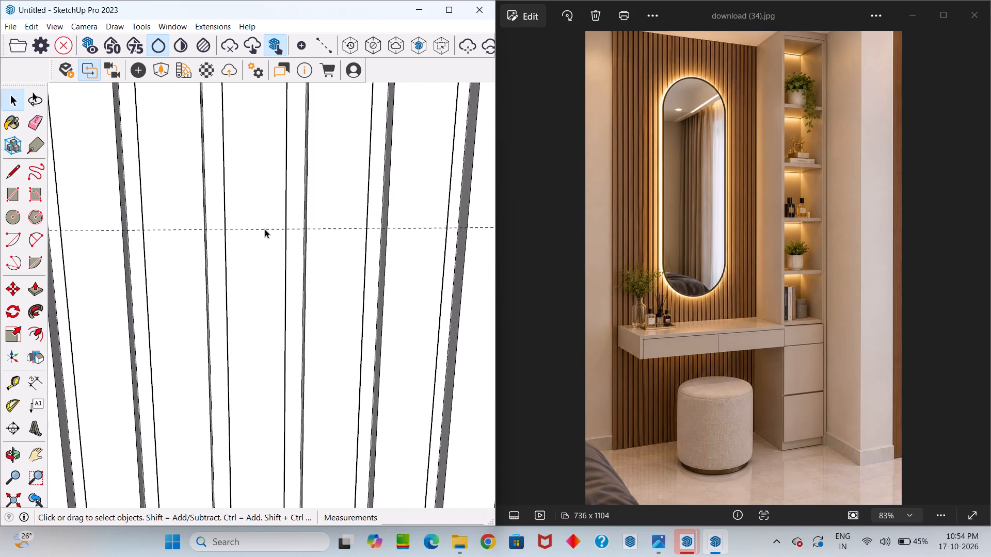
key(t)
click(265, 229)
scroll(258, 268, down, 17)
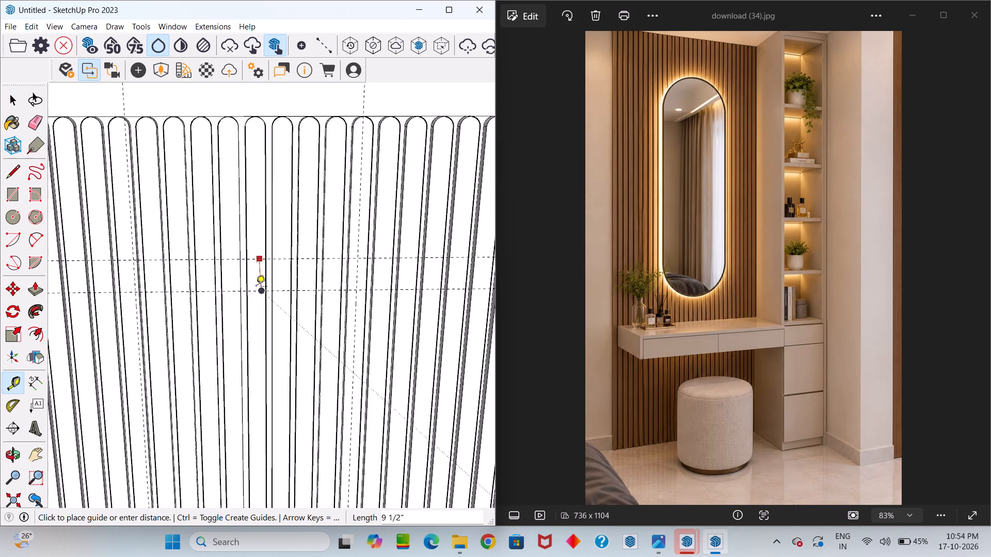
scroll(256, 287, down, 12)
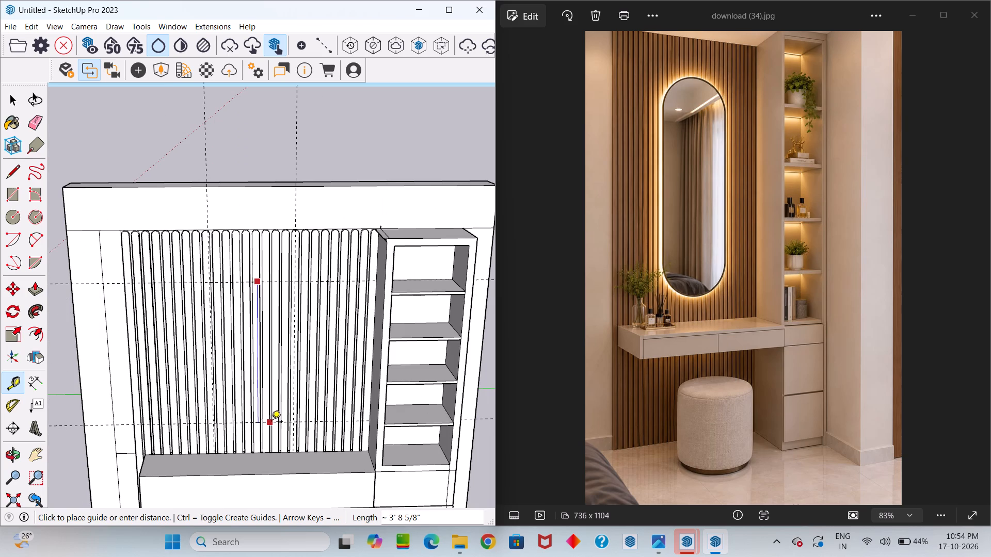
click(271, 422)
Place a vertical guide 0.5' inward from the right-hand vertical guide on the fluted panel.
scroll(290, 383, up, 8)
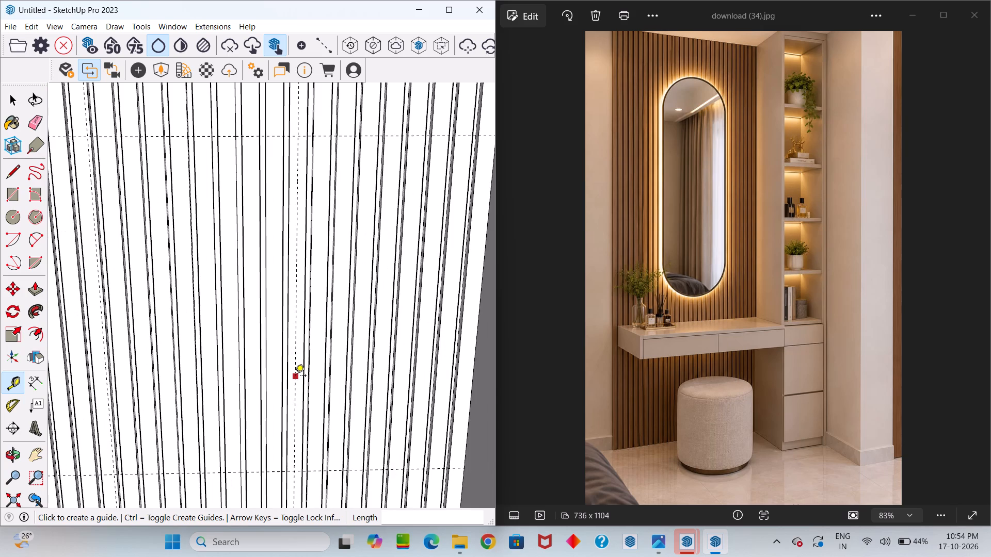
click(295, 376)
scroll(261, 378, down, 10)
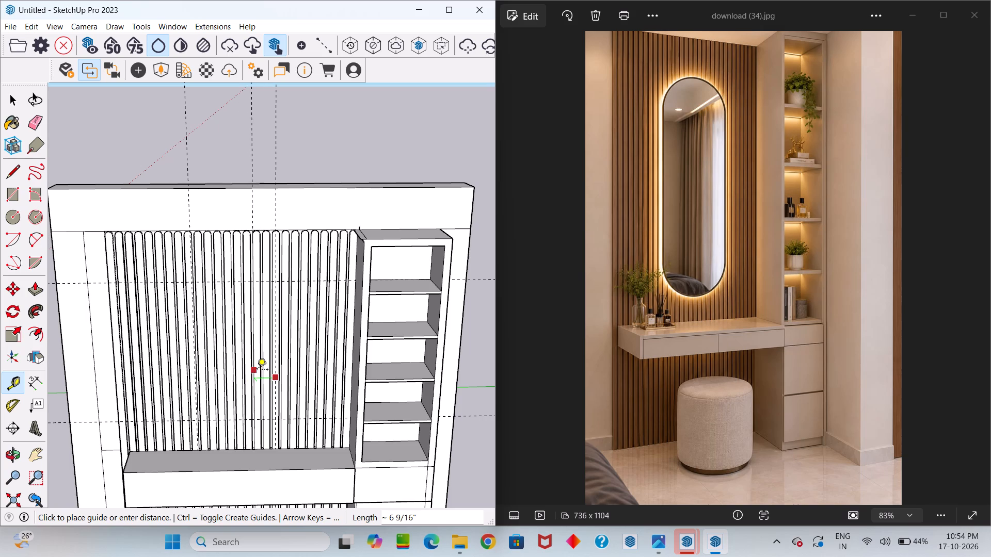
text(0.5')
key(Return)
key(Return)
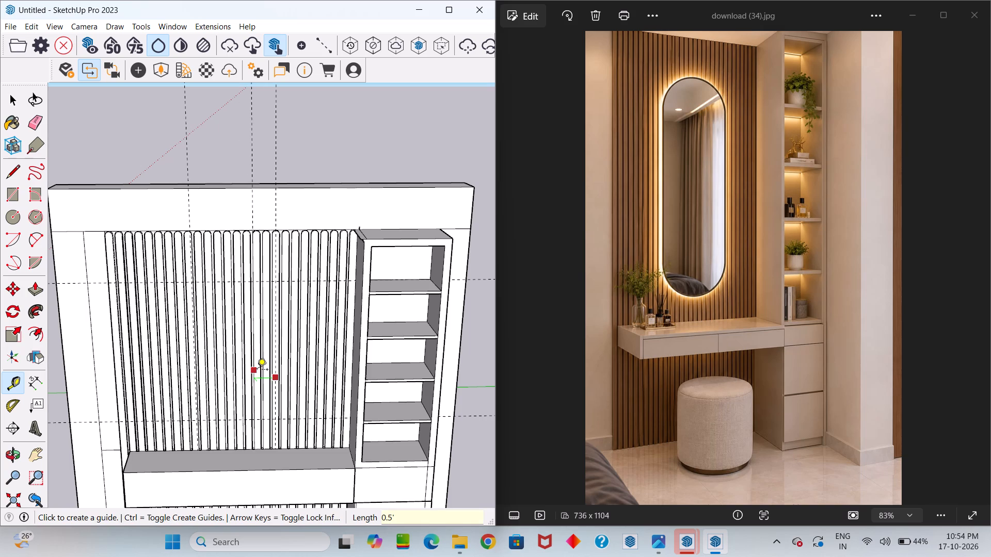
key(Return)
key(space)
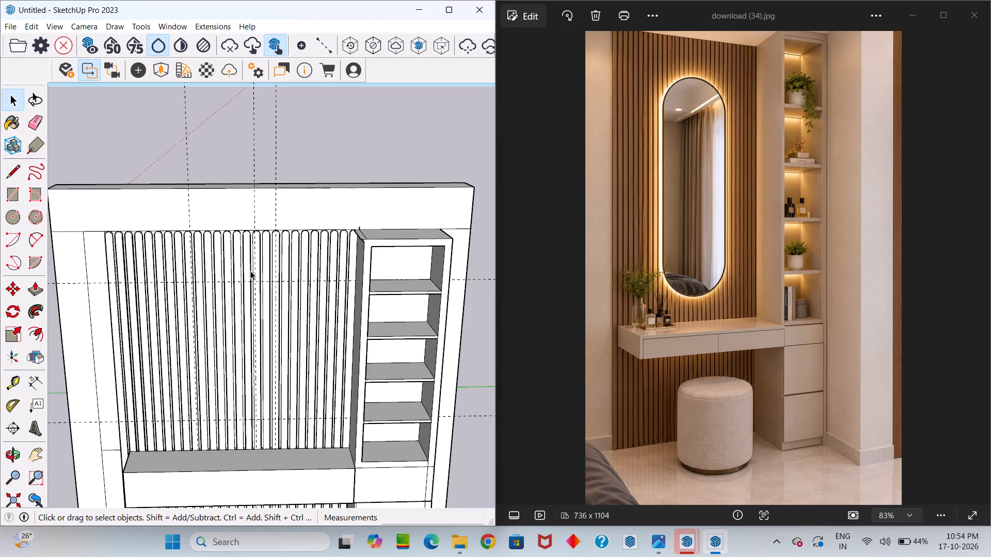
Draw a rectangle about 3' 8 5/8" high by 1' 6" wide between the guide intersections on the fluted panel.
middle_drag(250, 258, 247, 233)
scroll(202, 276, up, 3)
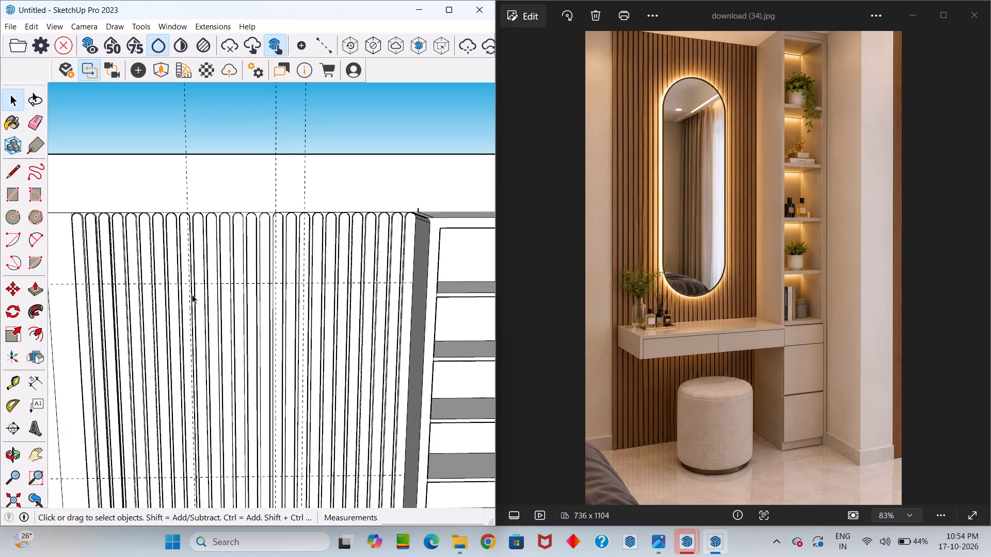
key(r)
click(190, 285)
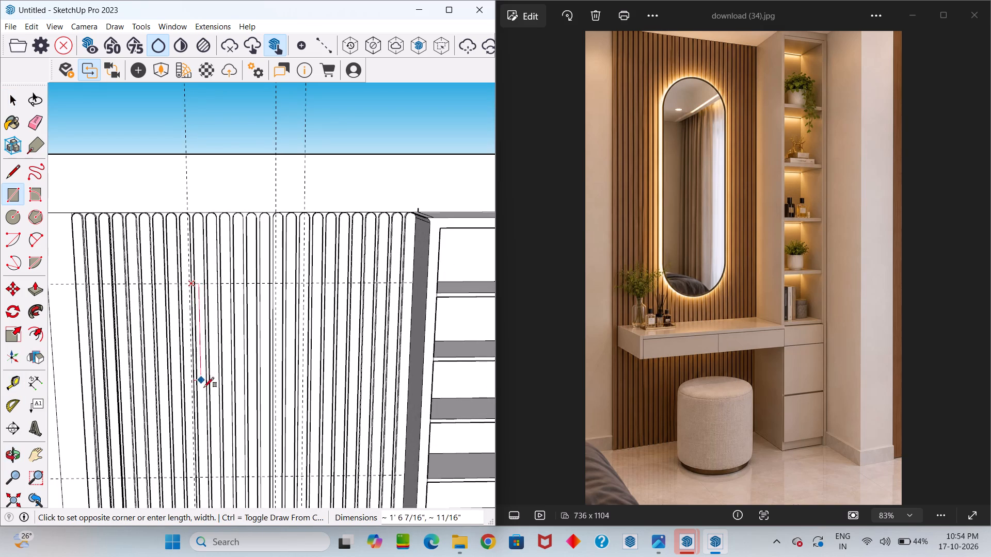
click(276, 478)
key(space)
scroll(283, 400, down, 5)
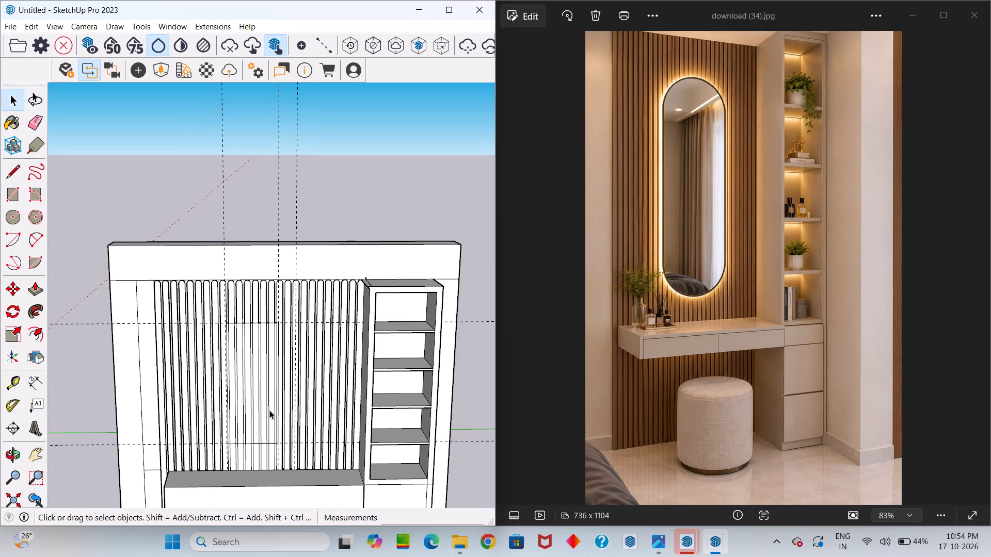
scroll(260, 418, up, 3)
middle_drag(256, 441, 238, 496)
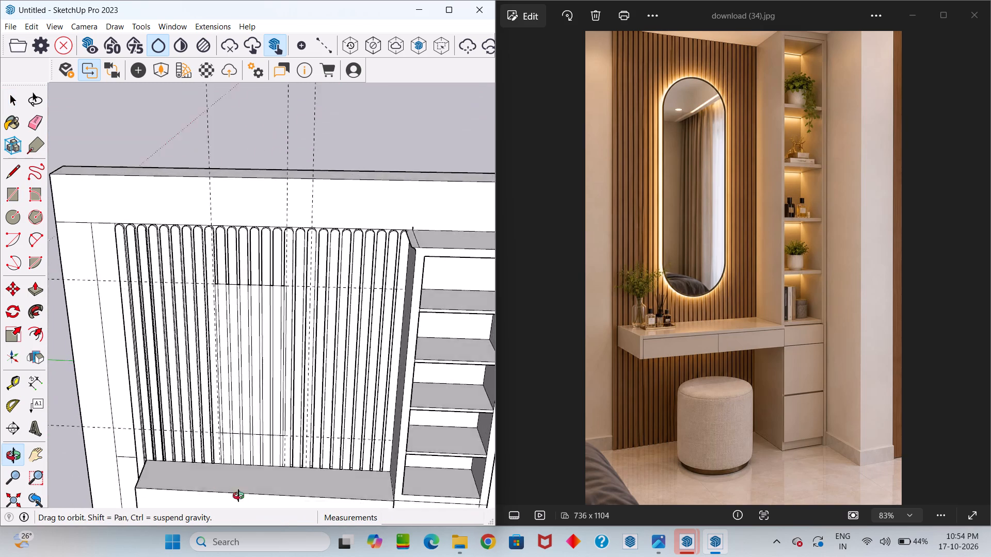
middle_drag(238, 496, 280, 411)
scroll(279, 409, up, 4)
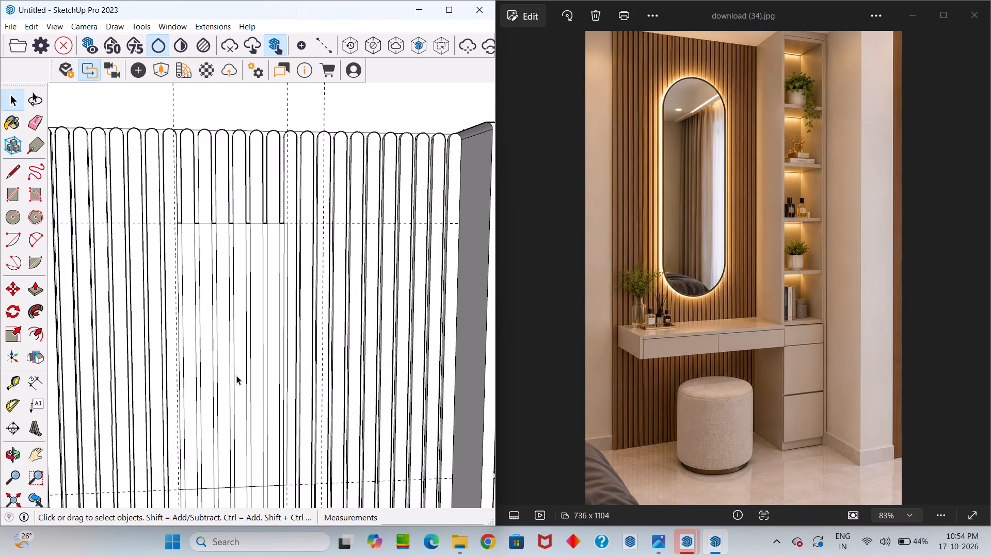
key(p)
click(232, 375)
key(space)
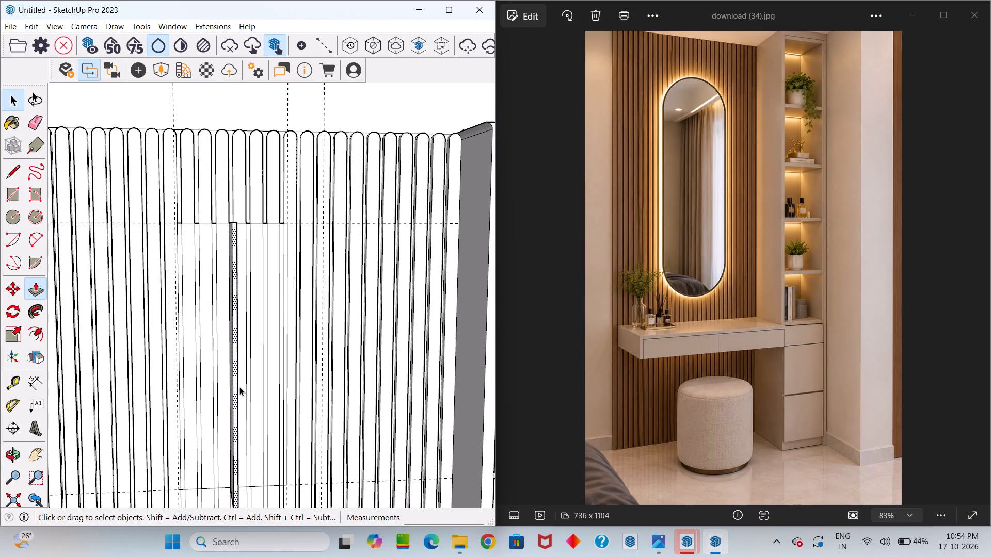
Examine the rectangle's edges and the strips inside it on the fluted panel, close up and from several angles.
scroll(239, 356, down, 4)
middle_drag(243, 347, 229, 540)
scroll(254, 288, up, 11)
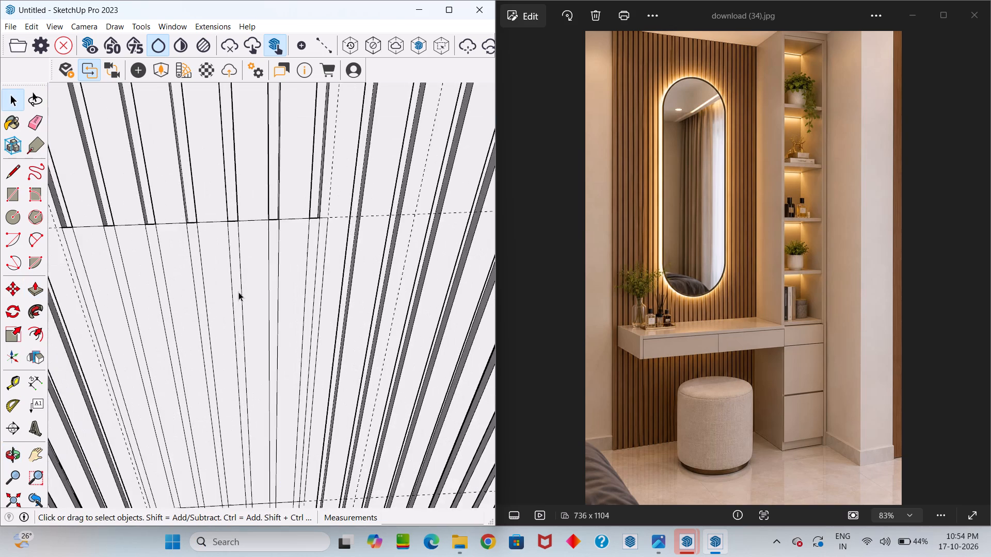
middle_drag(244, 307, 248, 409)
scroll(223, 330, up, 6)
middle_drag(221, 326, 241, 400)
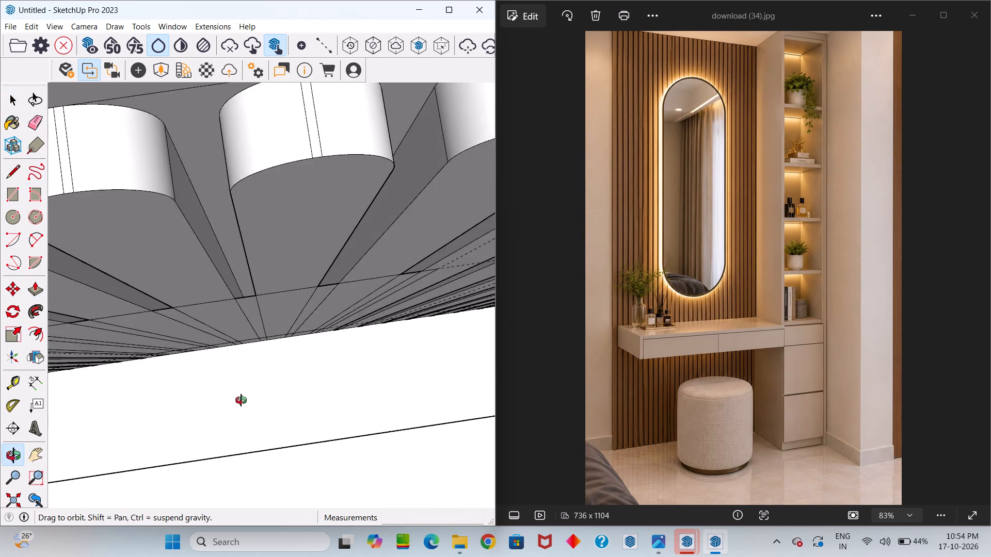
middle_drag(241, 400, 241, 400)
scroll(225, 325, up, 3)
click(218, 298)
scroll(217, 289, down, 6)
middle_drag(227, 294, 177, 84)
scroll(180, 92, down, 20)
scroll(180, 92, down, 13)
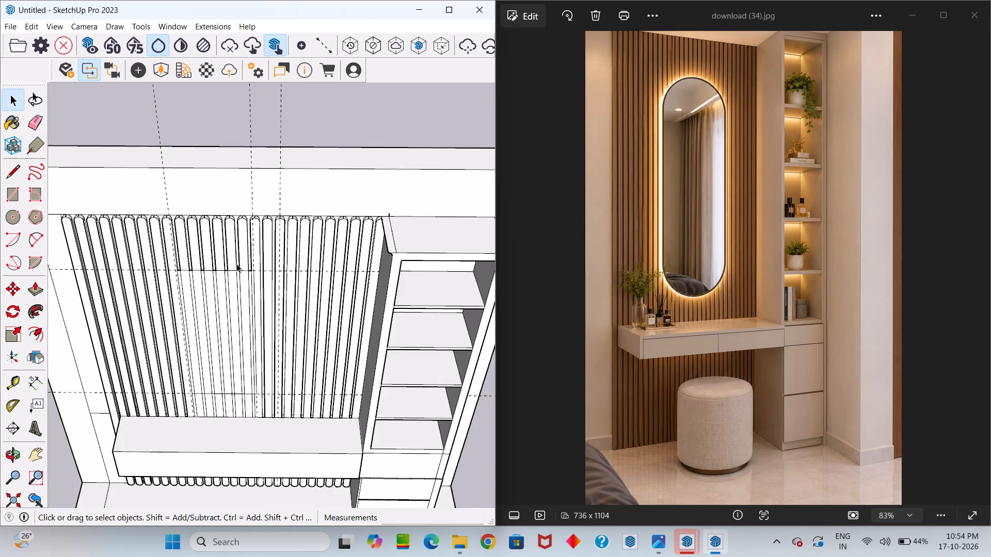
scroll(235, 255, down, 15)
middle_drag(237, 287, 251, 193)
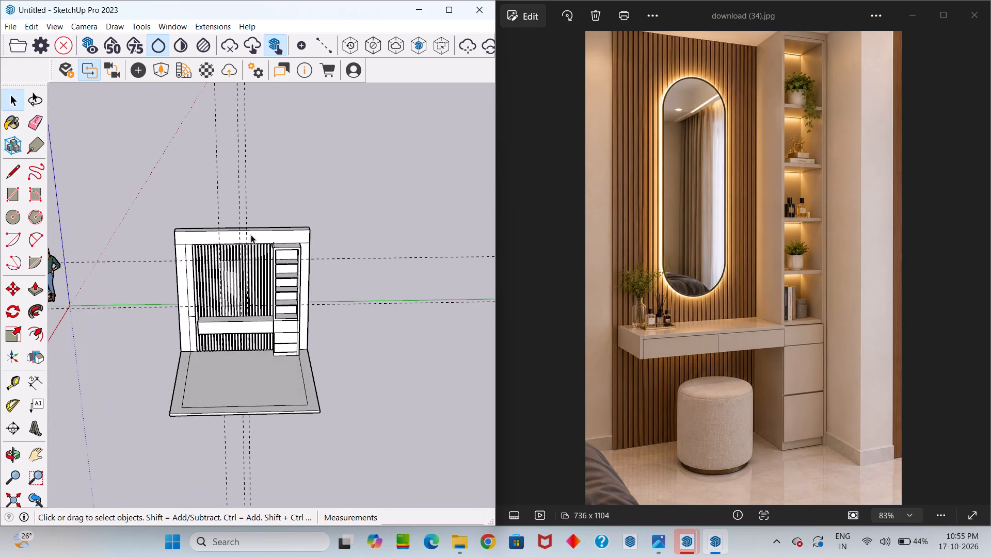
scroll(235, 260, up, 11)
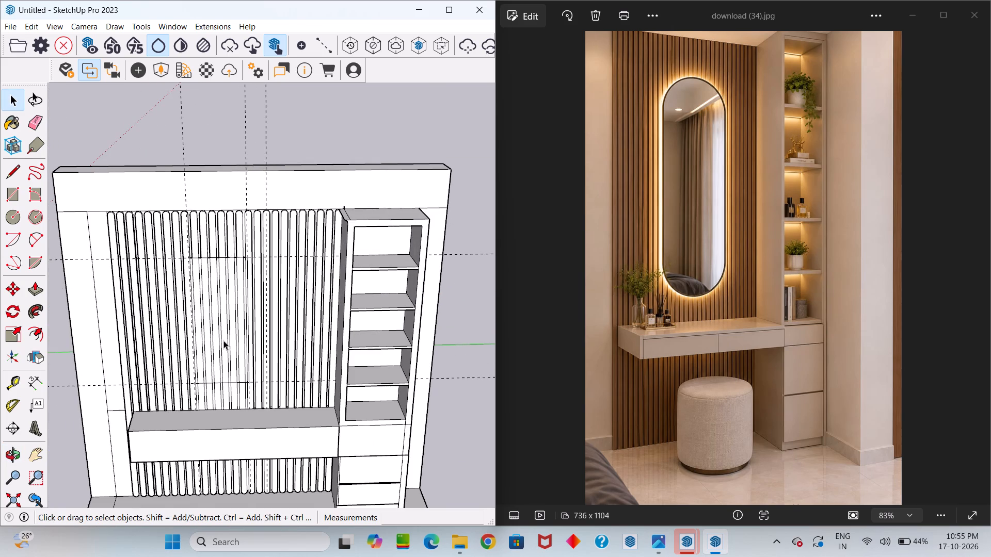
middle_drag(185, 330, 184, 267)
drag(187, 329, 184, 267)
scroll(147, 371, up, 8)
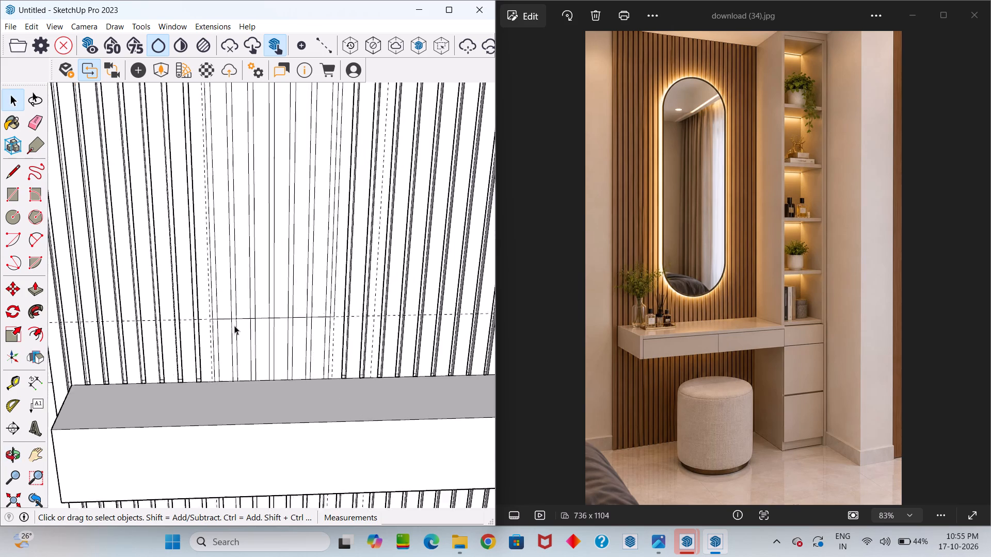
scroll(234, 325, up, 7)
middle_drag(198, 315, 201, 406)
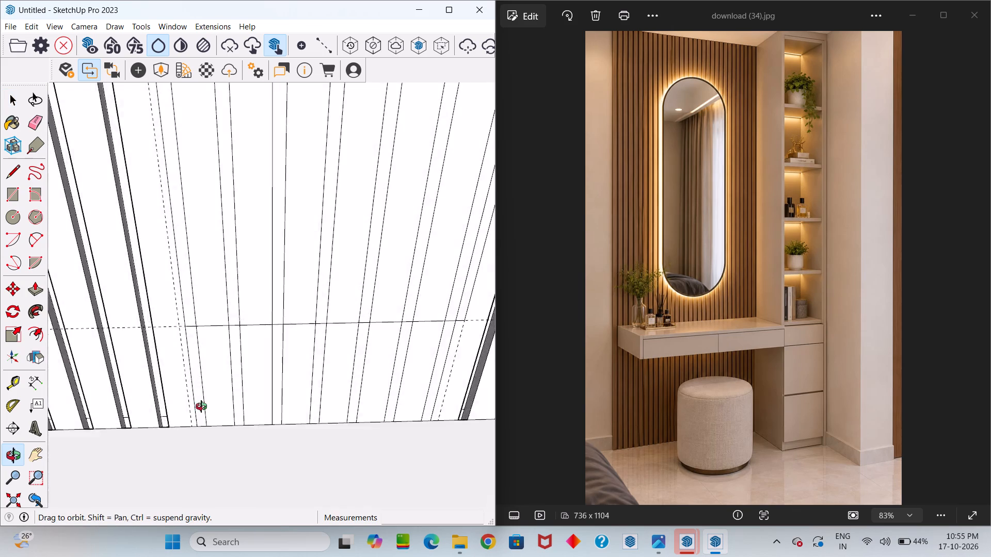
middle_drag(201, 406, 205, 313)
scroll(205, 313, down, 7)
scroll(198, 308, down, 15)
scroll(200, 296, down, 8)
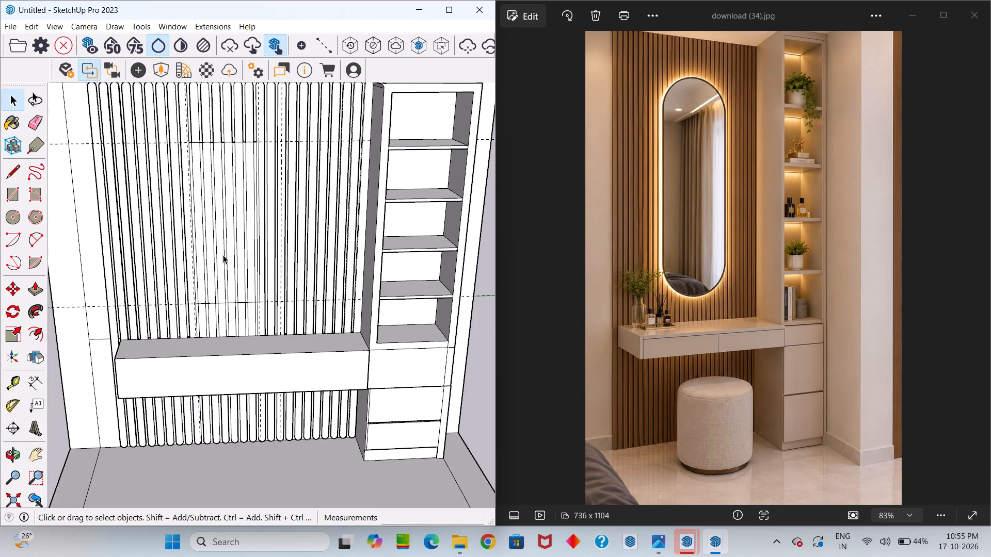
click(224, 246)
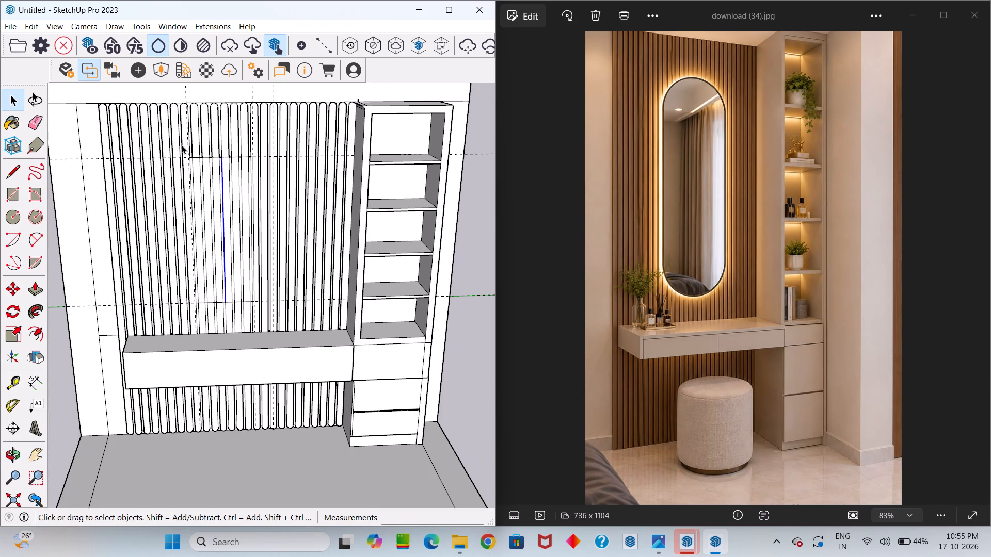
drag(183, 144, 268, 312)
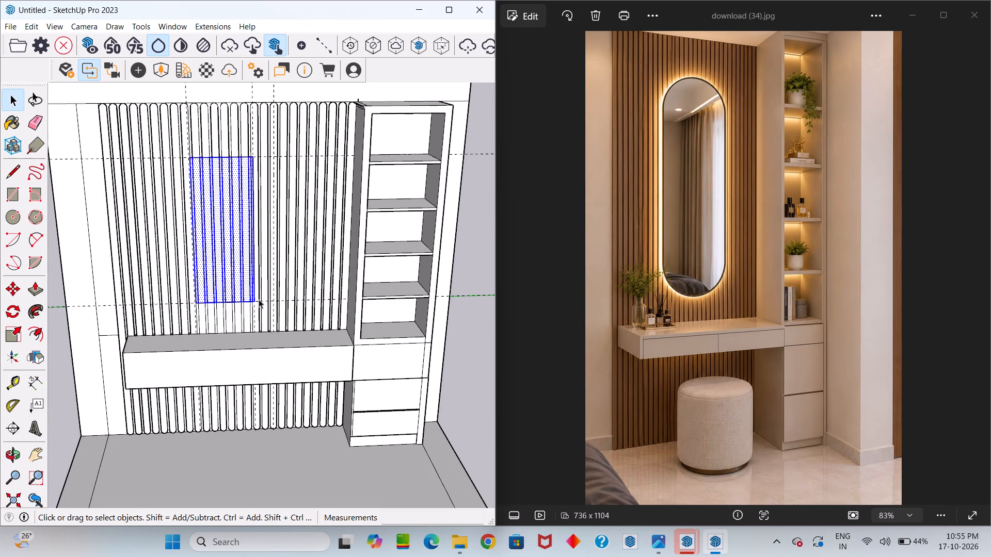
click(225, 199)
Push/Pull a wide strip near the middle of the mirror rectangle outward by 2".
click(227, 192)
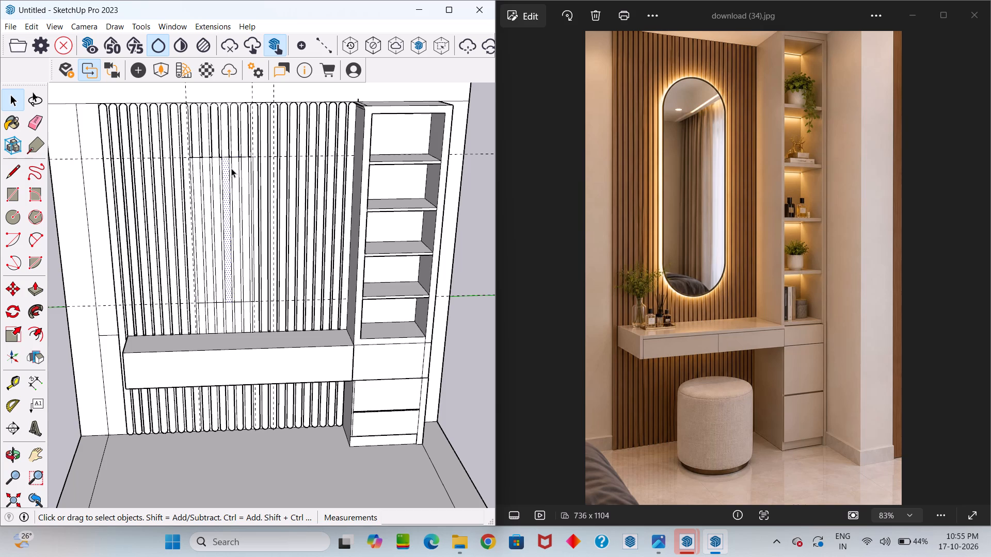
middle_drag(231, 169, 216, 292)
scroll(227, 263, down, 1)
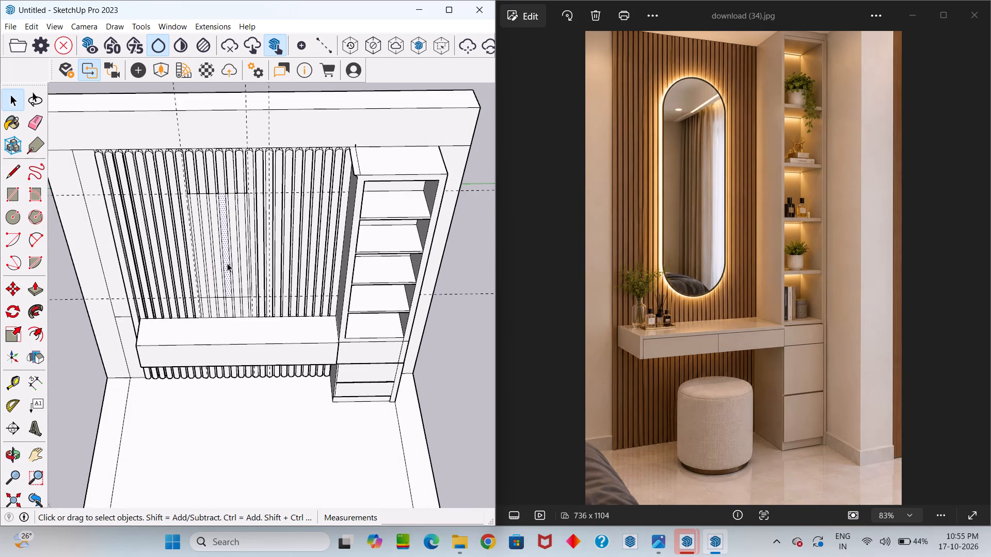
middle_drag(242, 286, 254, 203)
scroll(229, 313, up, 11)
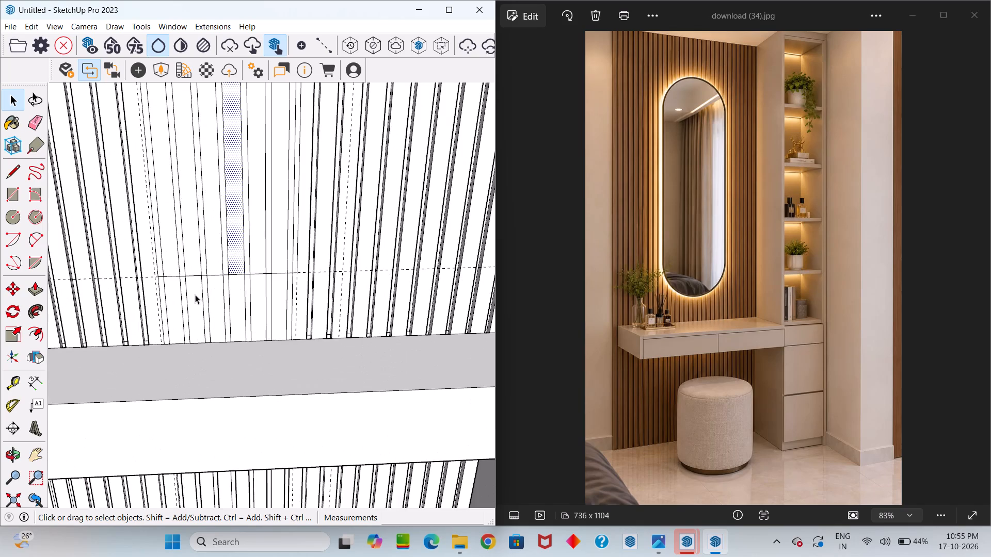
middle_drag(194, 292, 196, 354)
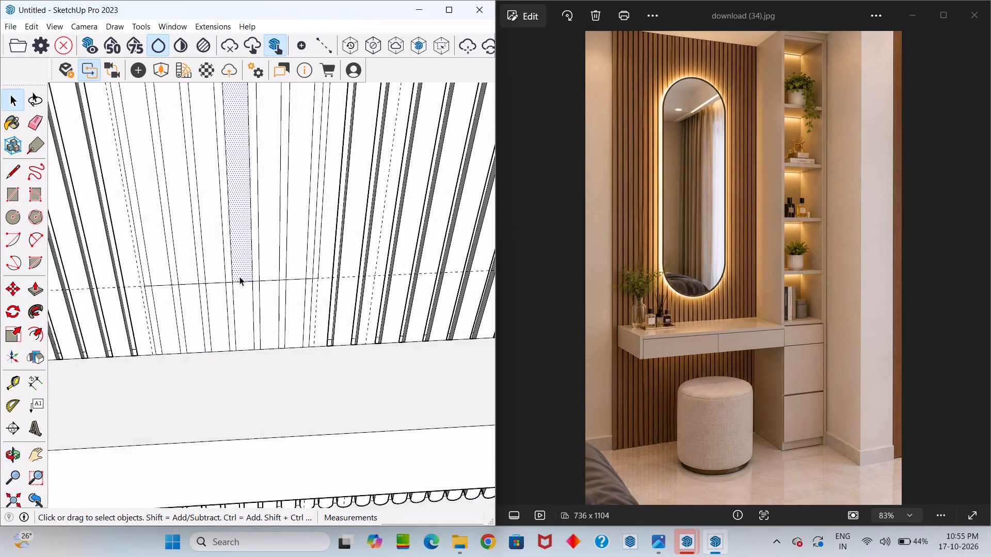
scroll(241, 254, down, 13)
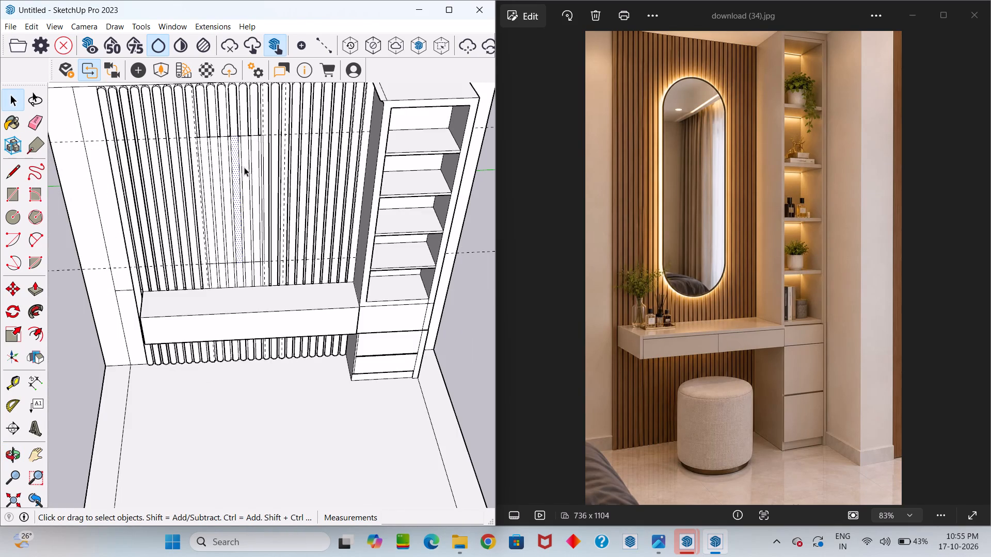
key(p)
scroll(255, 167, up, 8)
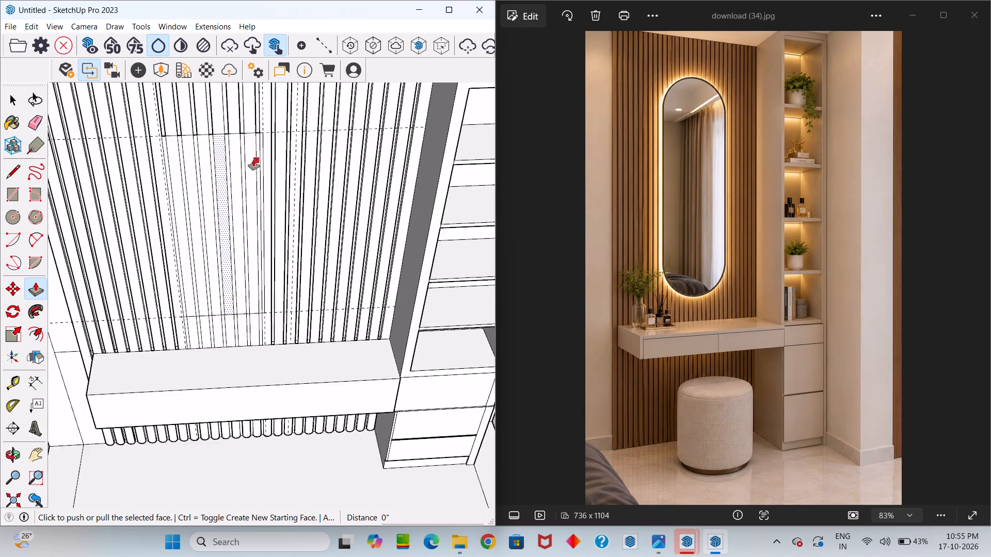
scroll(253, 159, up, 2)
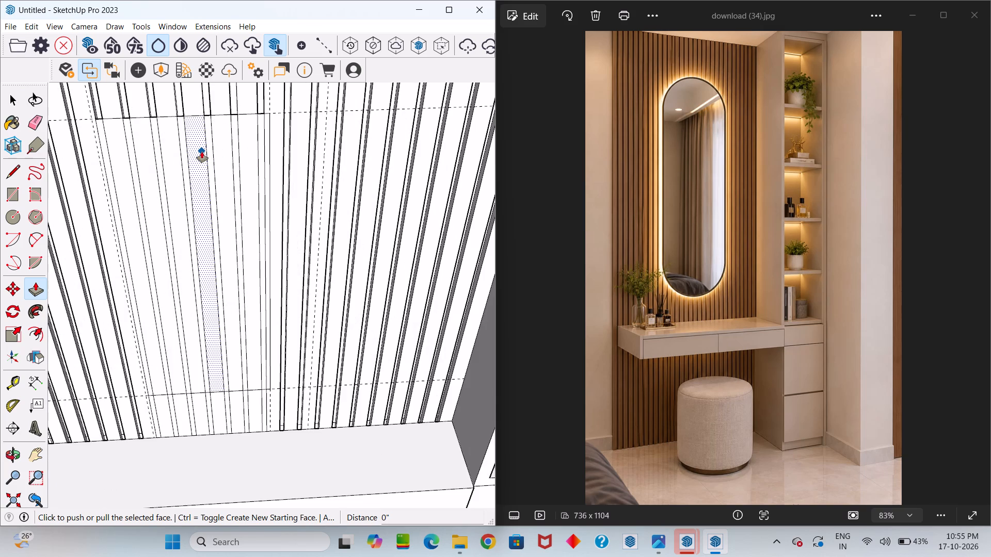
click(202, 152)
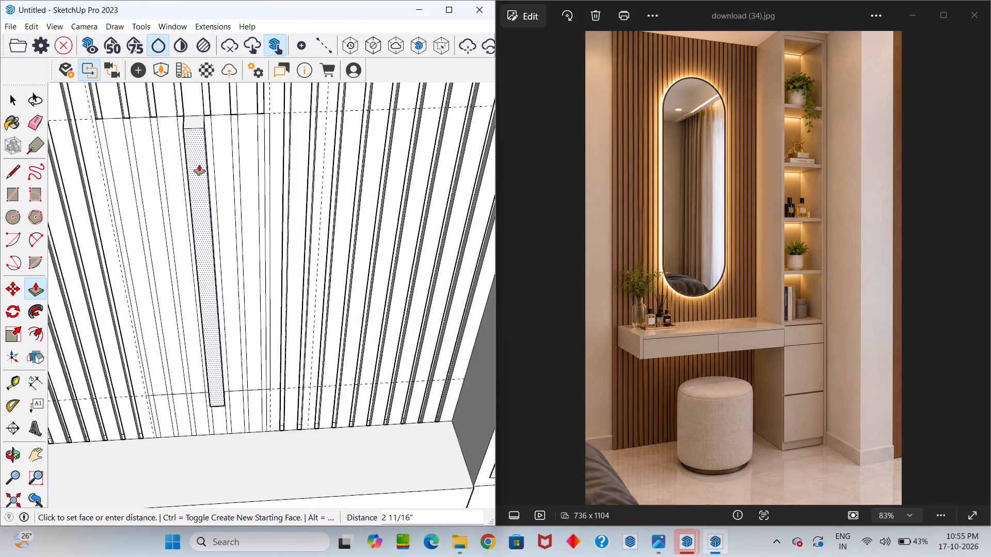
key(2)
key(Return)
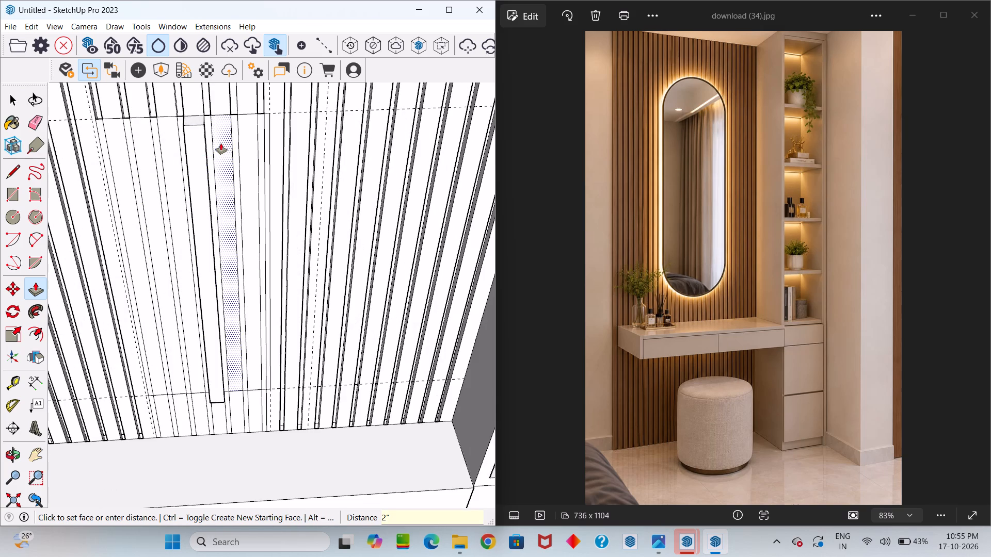
Pull the wide strips between the raised strip and the rectangle's right edge, plus the narrow edge strips, out by 2".
double_click(221, 143)
double_click(246, 130)
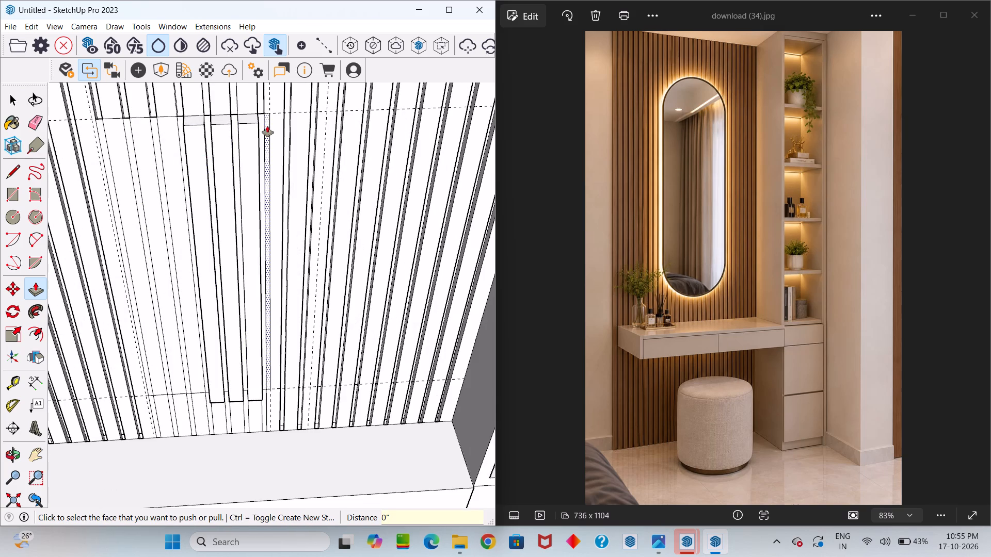
scroll(267, 125, up, 11)
double_click(257, 121)
double_click(268, 117)
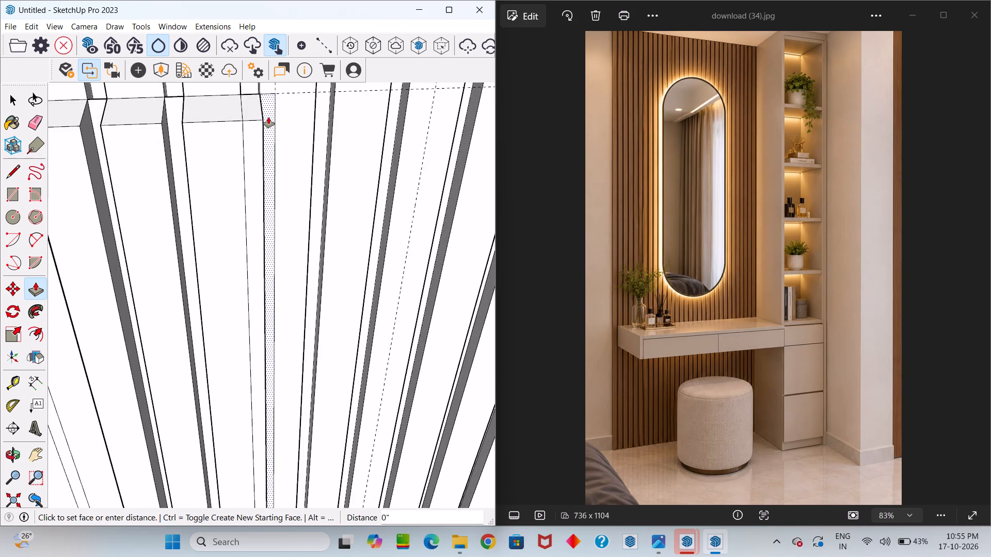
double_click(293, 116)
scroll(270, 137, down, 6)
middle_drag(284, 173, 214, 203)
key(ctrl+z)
Pull the neighbouring strips on the left side of the first raised strip out by 2".
scroll(227, 197, down, 6)
middle_drag(246, 184, 260, 165)
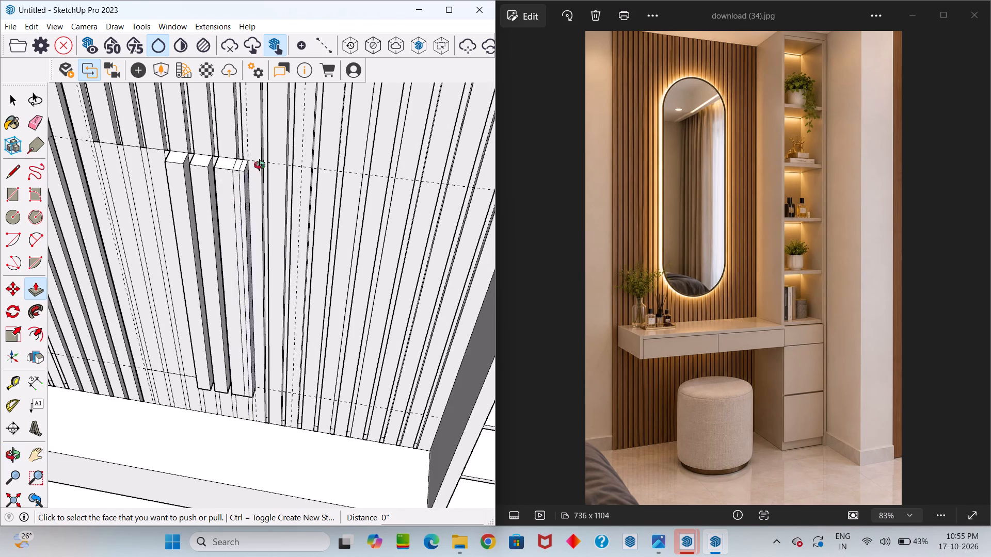
middle_drag(260, 165, 320, 144)
scroll(261, 187, up, 2)
double_click(244, 164)
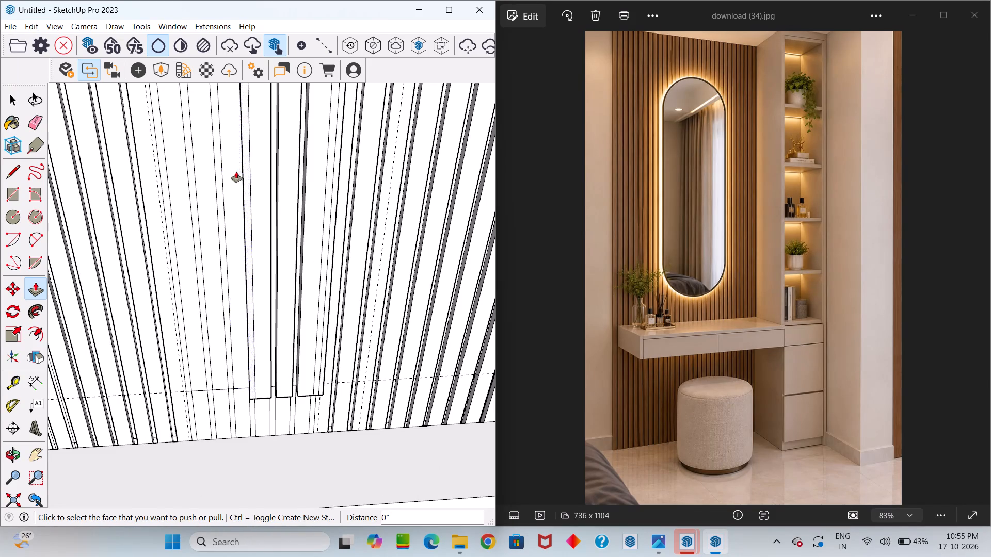
double_click(232, 175)
middle_drag(236, 184, 254, 281)
scroll(222, 267, up, 2)
click(226, 243)
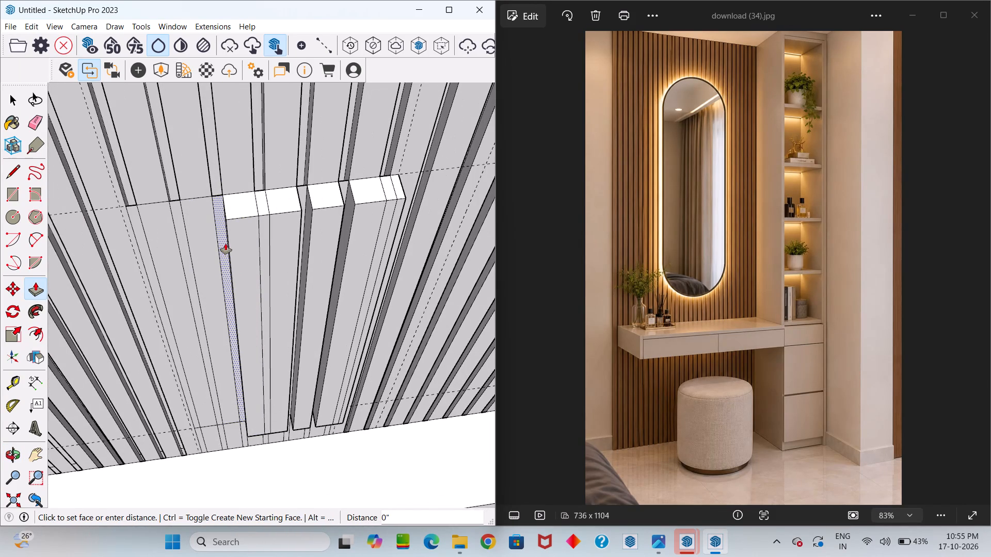
click(226, 243)
double_click(226, 243)
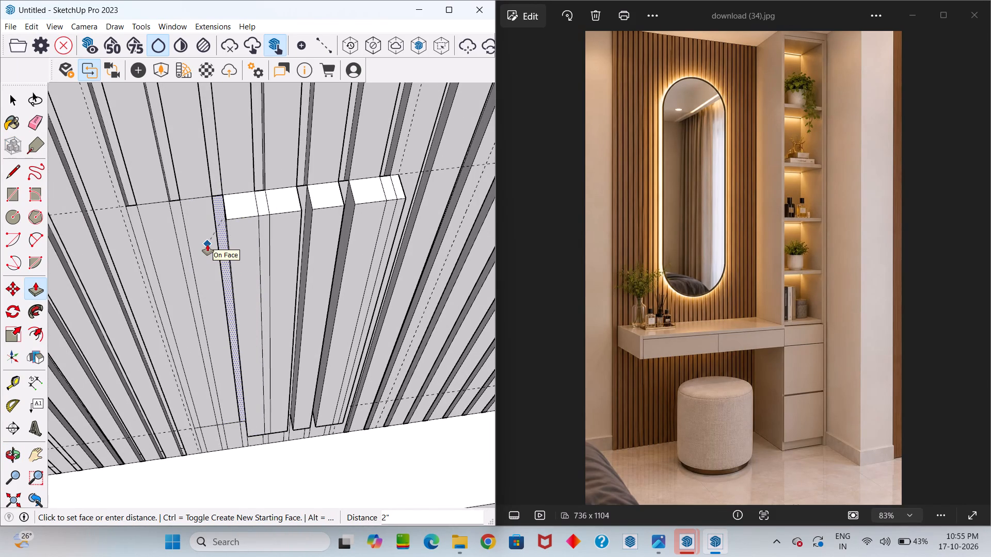
Pull out the remaining strips up to the mirror rectangle's left edge, including the gap between the raised blocks.
key(space)
key(p)
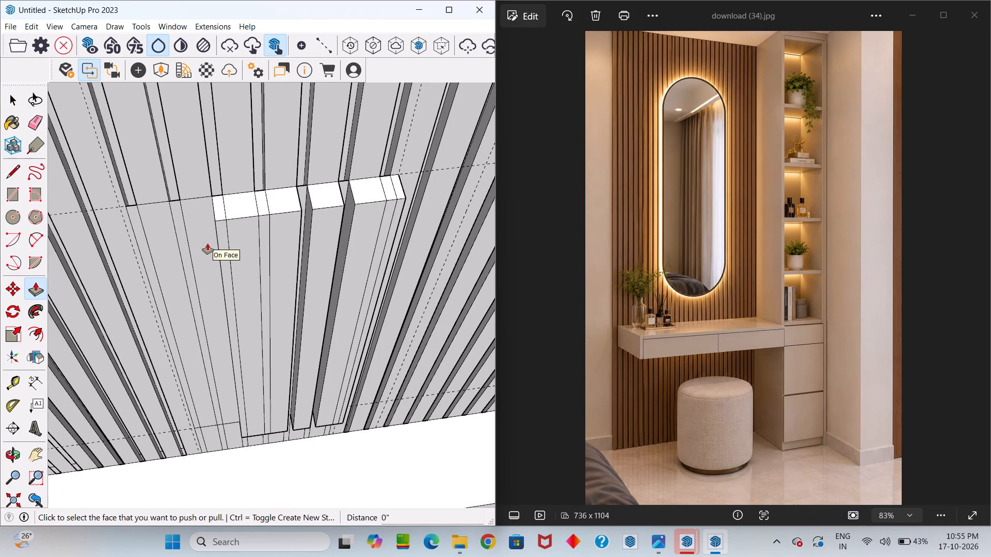
key(space)
click(207, 243)
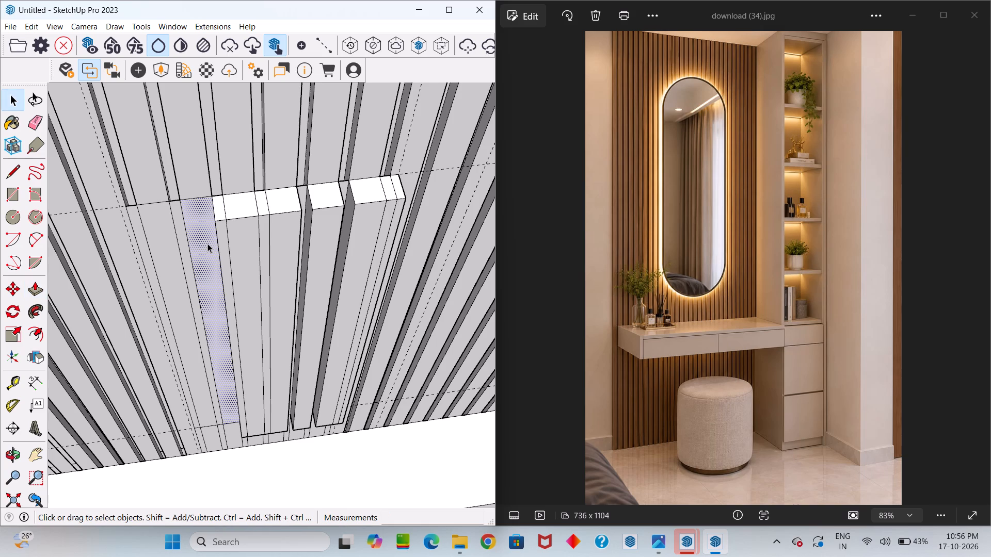
key(p)
double_click(207, 243)
drag(208, 243, 215, 254)
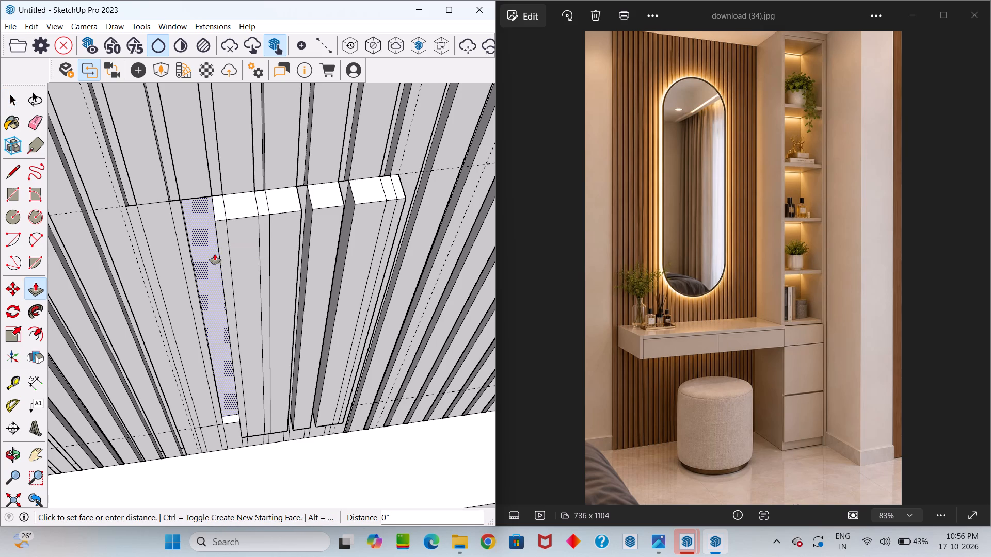
drag(215, 254, 239, 277)
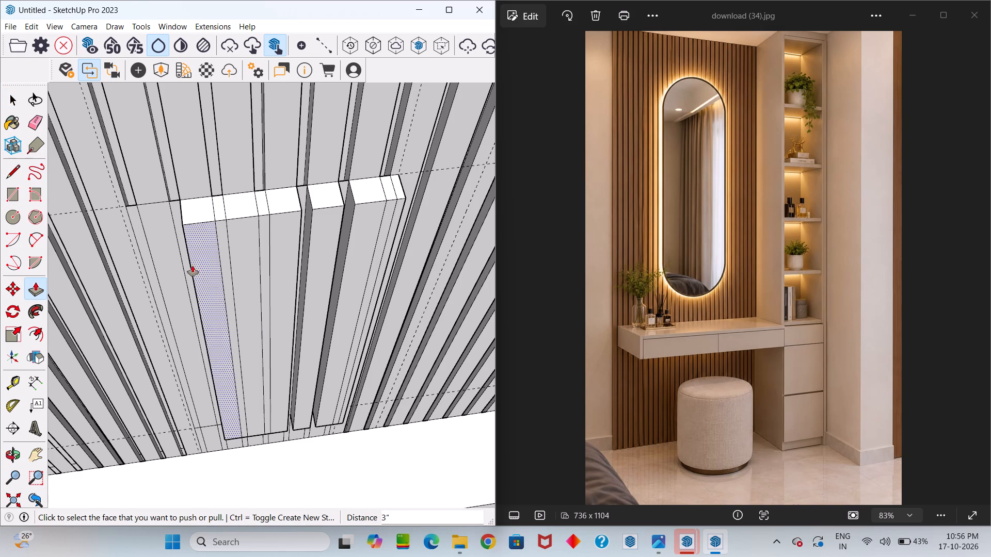
double_click(172, 251)
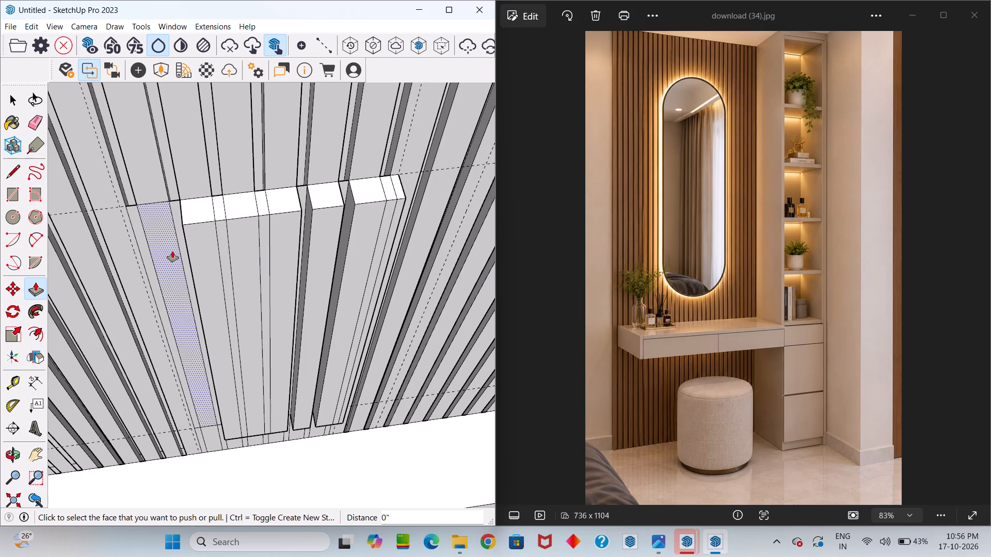
middle_drag(196, 243, 256, 223)
scroll(177, 243, up, 4)
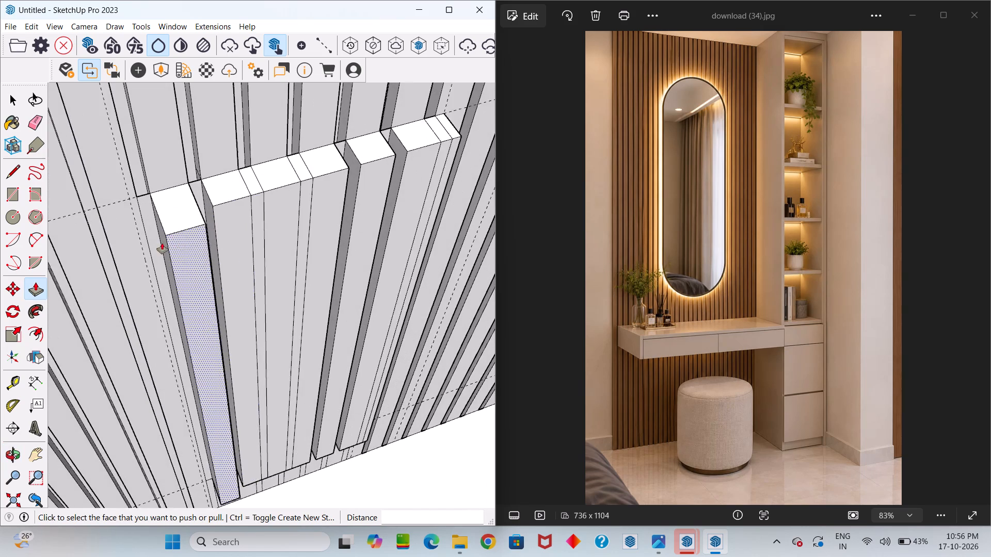
double_click(154, 235)
scroll(199, 195, up, 9)
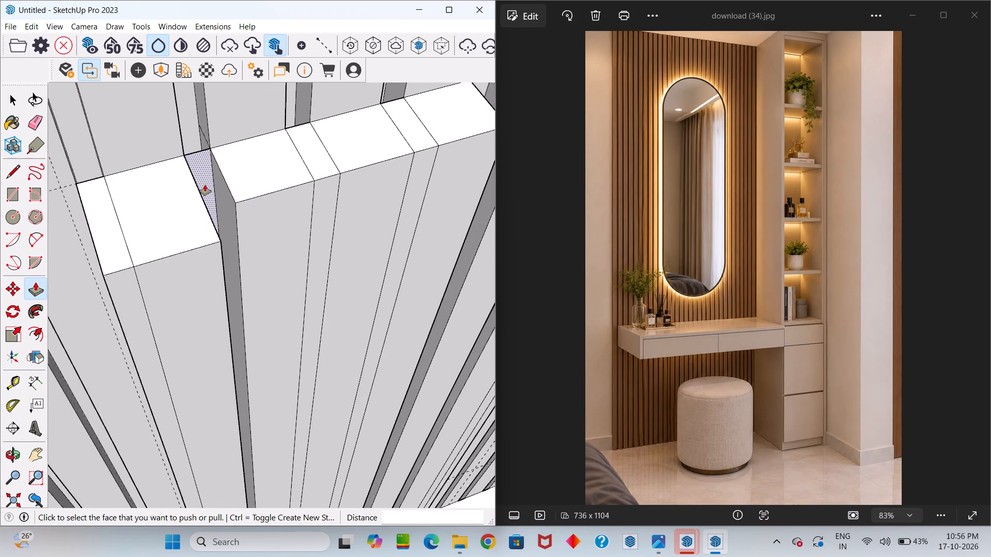
double_click(207, 181)
Level the protruding wide strip and edge strip at the mirror block's left end by 1", flush with its front.
middle_drag(212, 225, 86, 351)
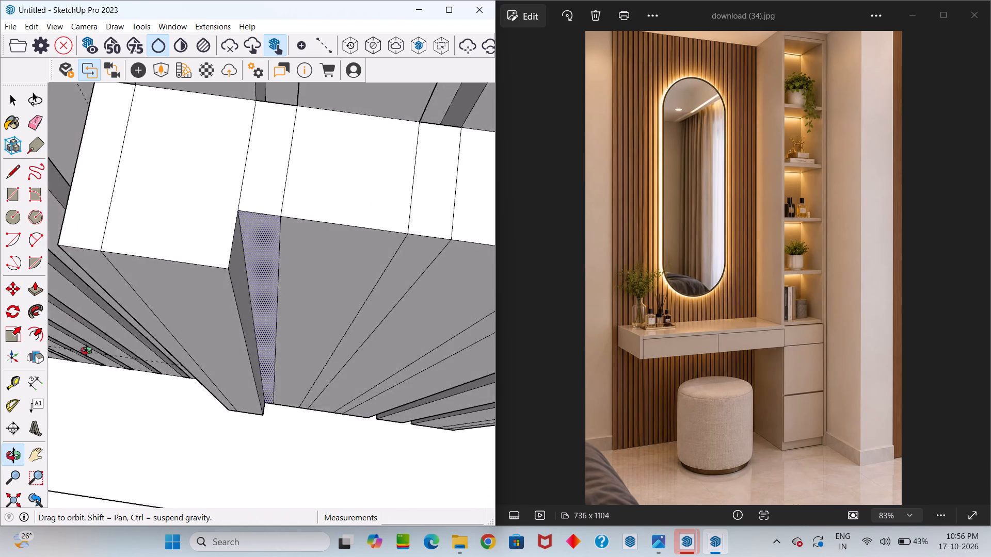
middle_drag(86, 351, 93, 364)
scroll(132, 302, down, 10)
middle_drag(155, 288, 186, 182)
scroll(150, 342, up, 2)
click(150, 336)
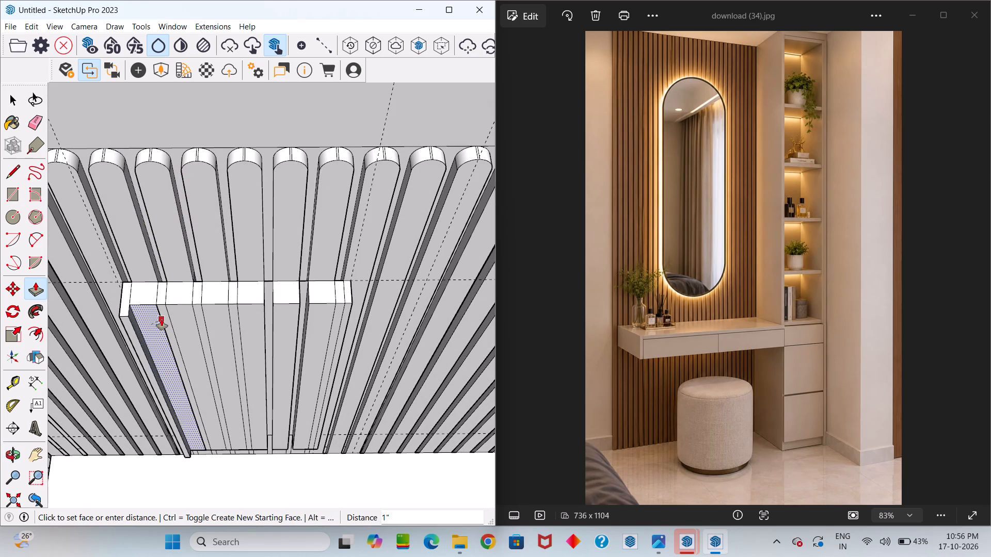
click(165, 316)
click(130, 328)
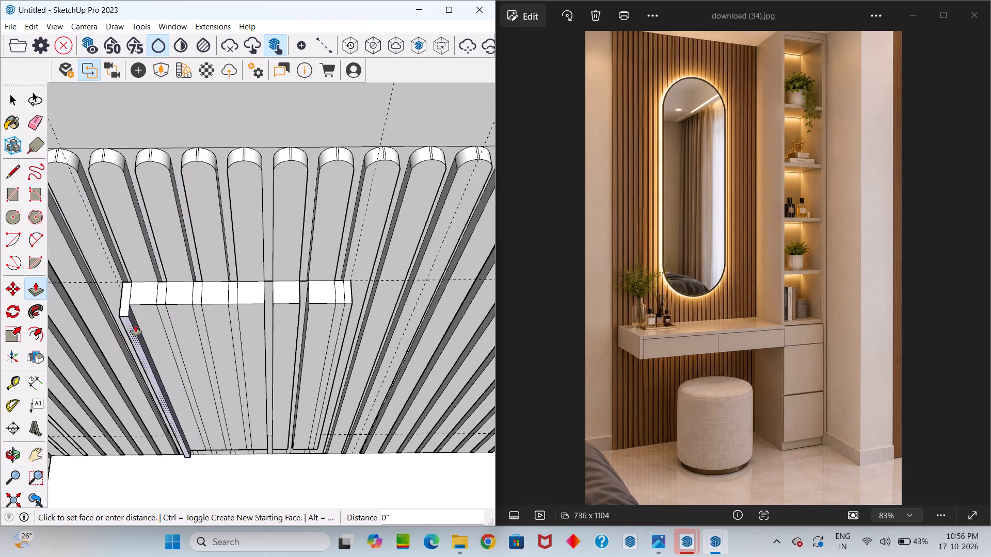
click(141, 321)
Pull the two remaining recessed strips in the mirror block out 2", flush with its front face.
scroll(171, 306, right, 4)
scroll(177, 317, left, 3)
scroll(177, 319, right, 1)
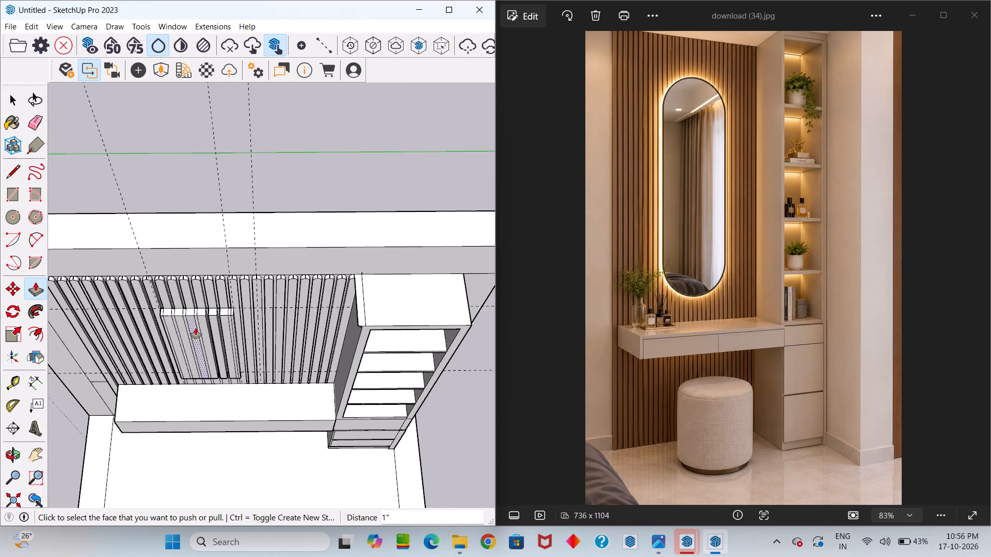
scroll(198, 326, up, 20)
scroll(198, 326, up, 7)
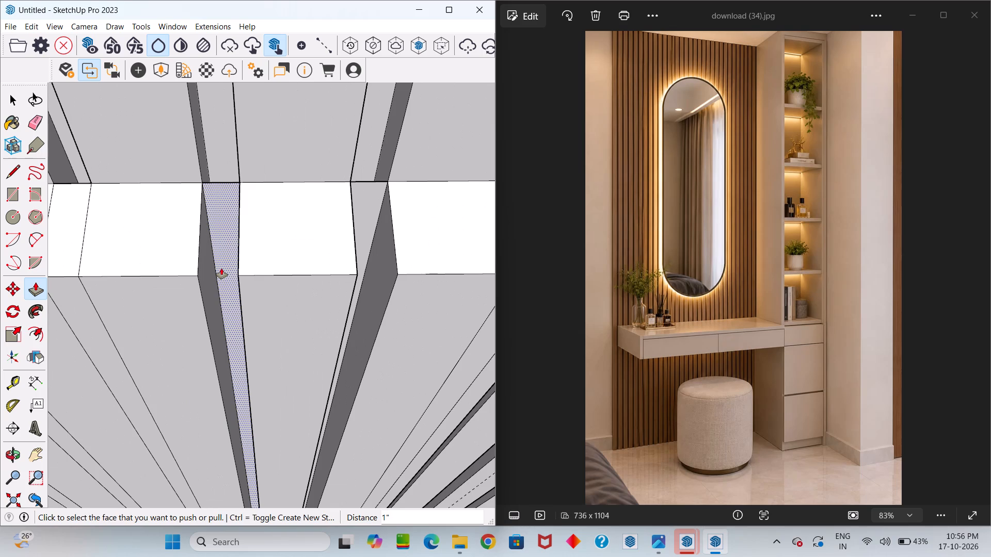
click(221, 268)
click(257, 355)
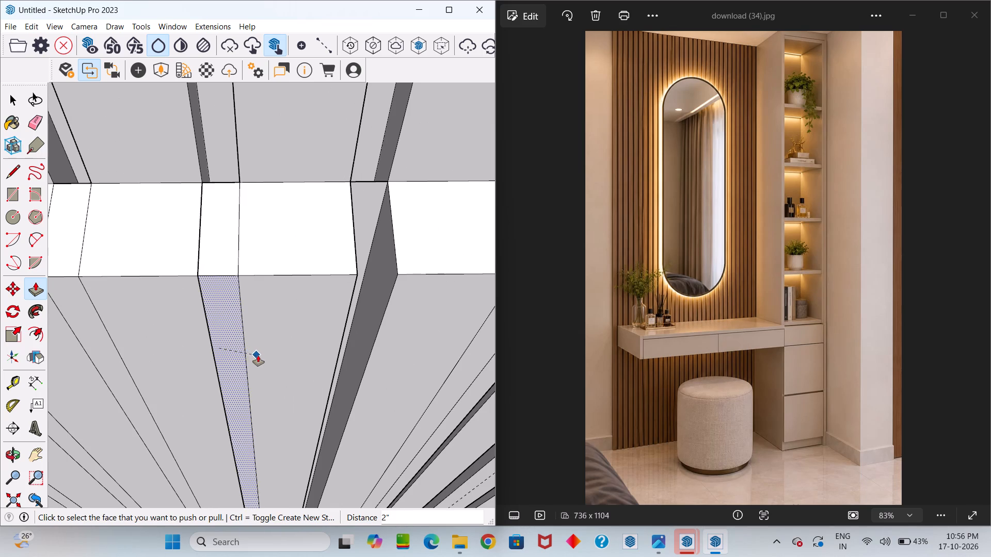
scroll(259, 340, down, 11)
scroll(298, 301, up, 4)
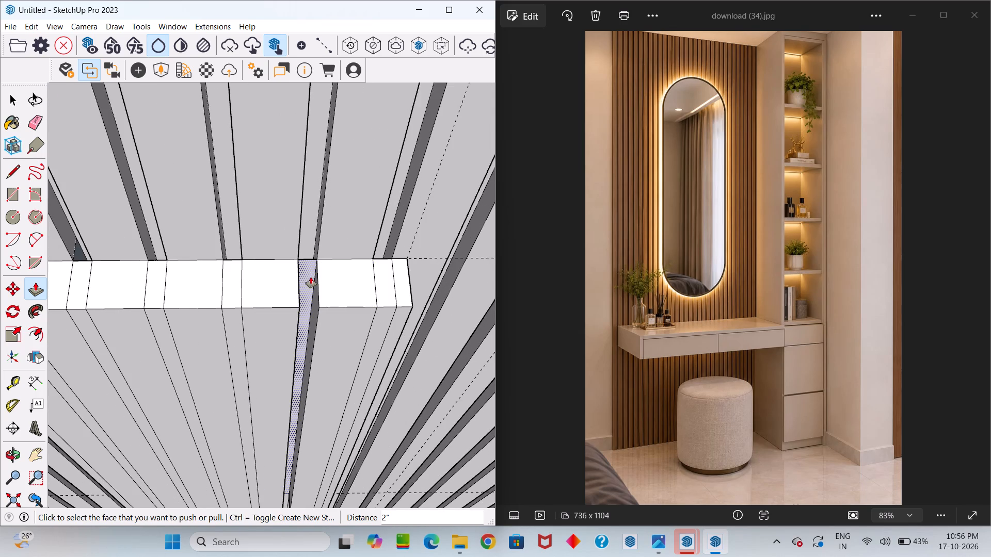
click(309, 276)
click(321, 318)
Erase all the vertical strip lines across the front face of the raised mirror block.
scroll(332, 291, down, 7)
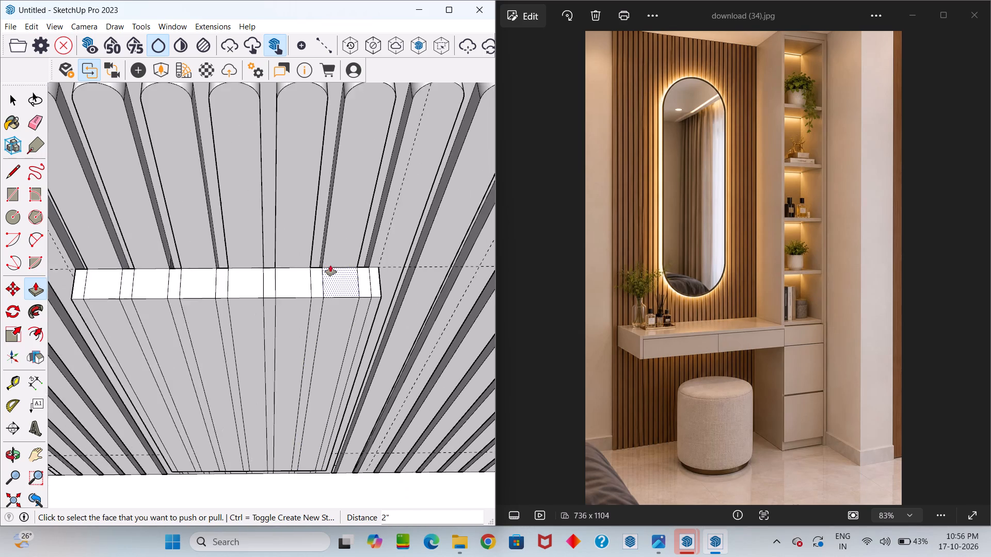
scroll(330, 265, down, 15)
middle_drag(316, 313, 315, 202)
key(space)
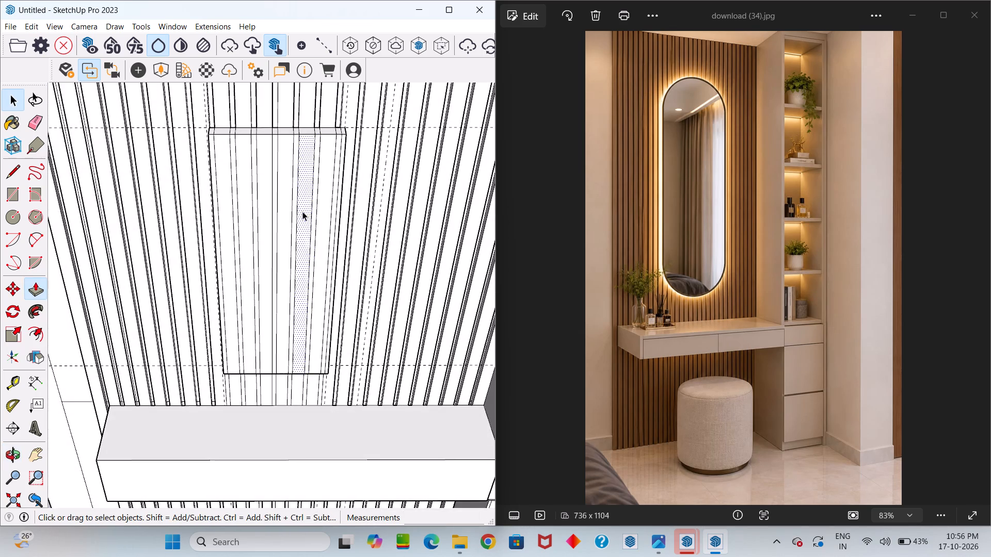
scroll(278, 221, down, 13)
middle_drag(261, 219, 221, 190)
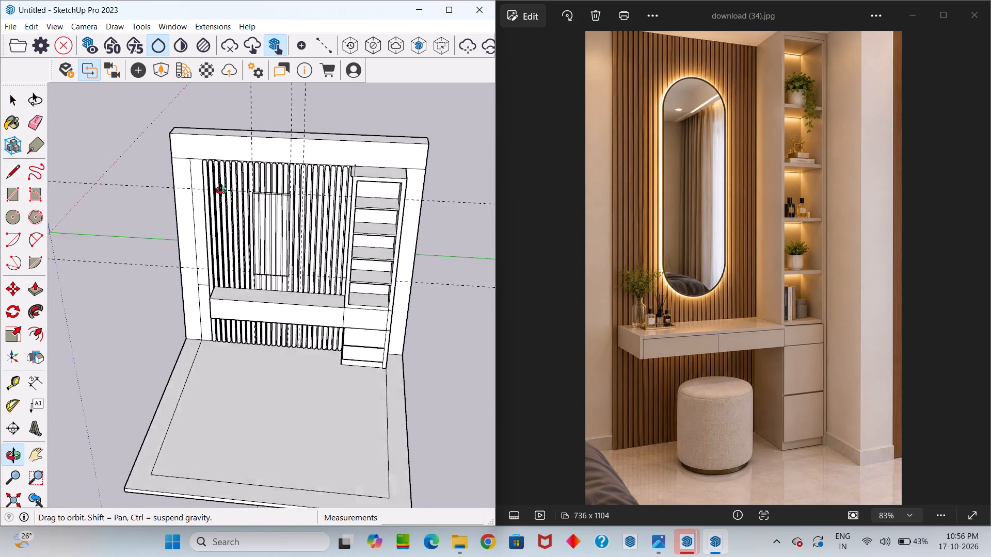
middle_drag(221, 190, 269, 259)
scroll(277, 228, up, 12)
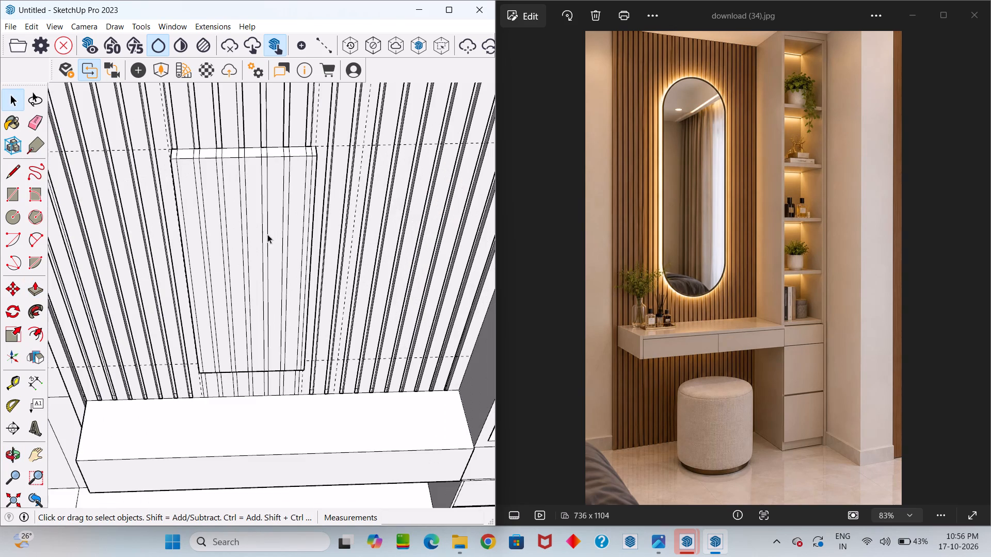
key(e)
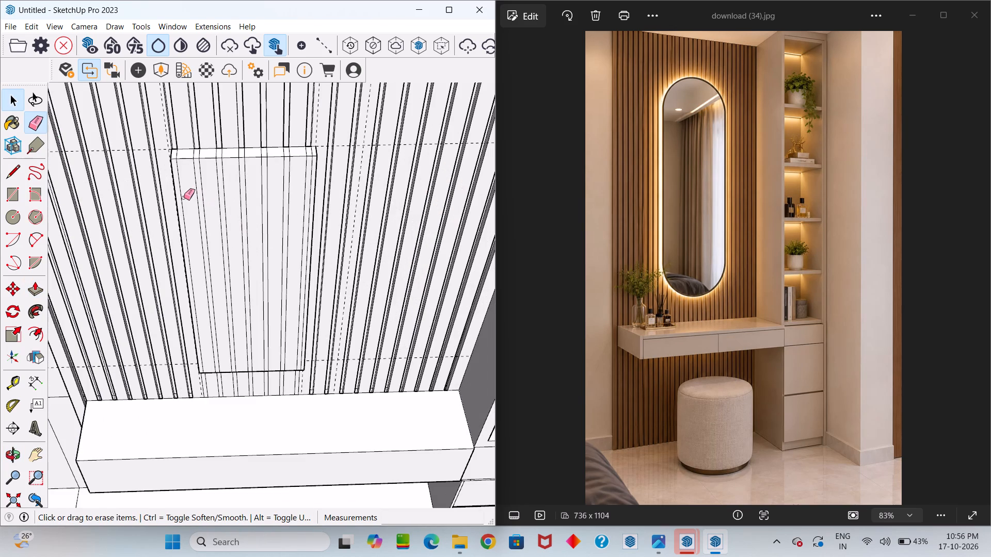
drag(180, 196, 305, 200)
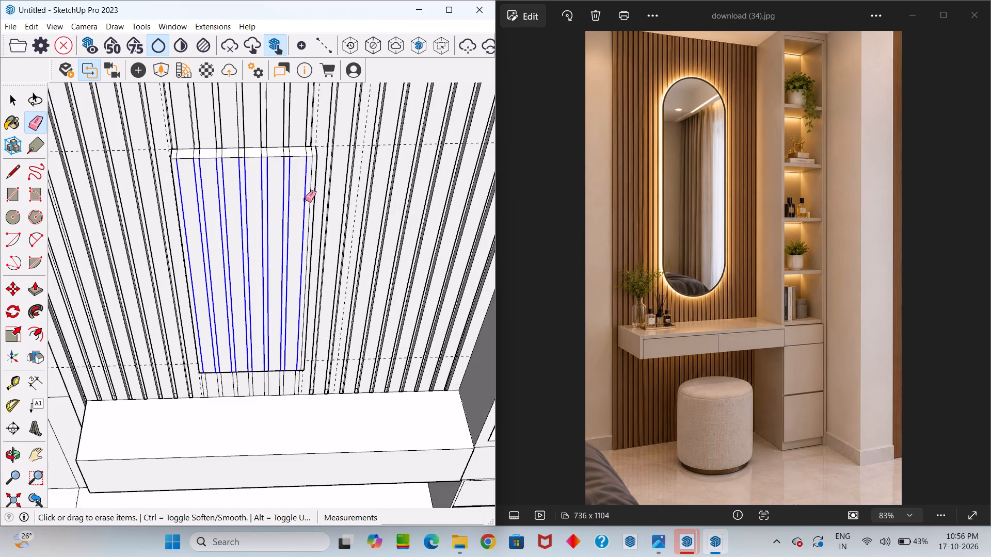
drag(305, 200, 306, 200)
scroll(309, 195, up, 10)
click(310, 185)
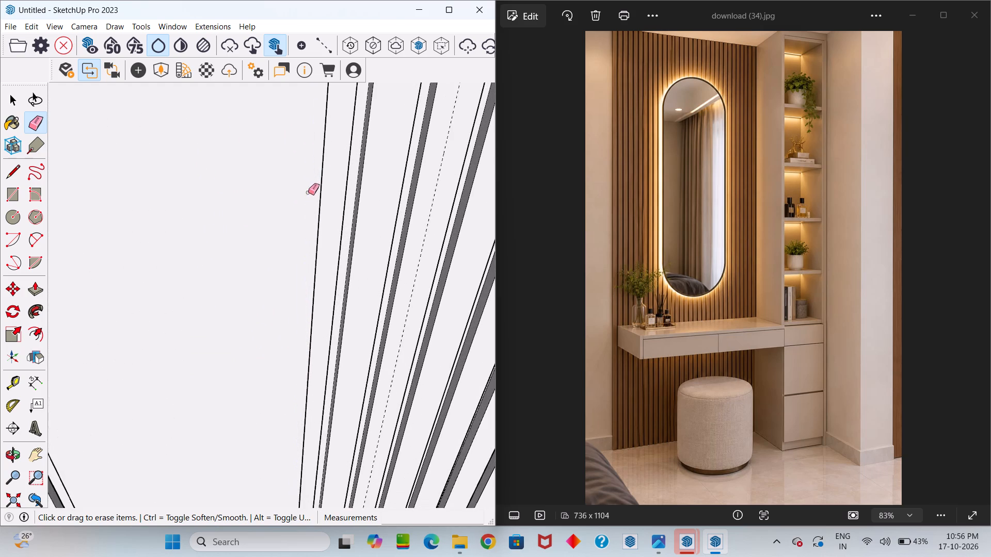
Erase the leftover strip lines across the top face of the mirror block.
scroll(302, 201, down, 14)
middle_drag(303, 166, 299, 243)
scroll(223, 355, up, 3)
drag(122, 312, 223, 321)
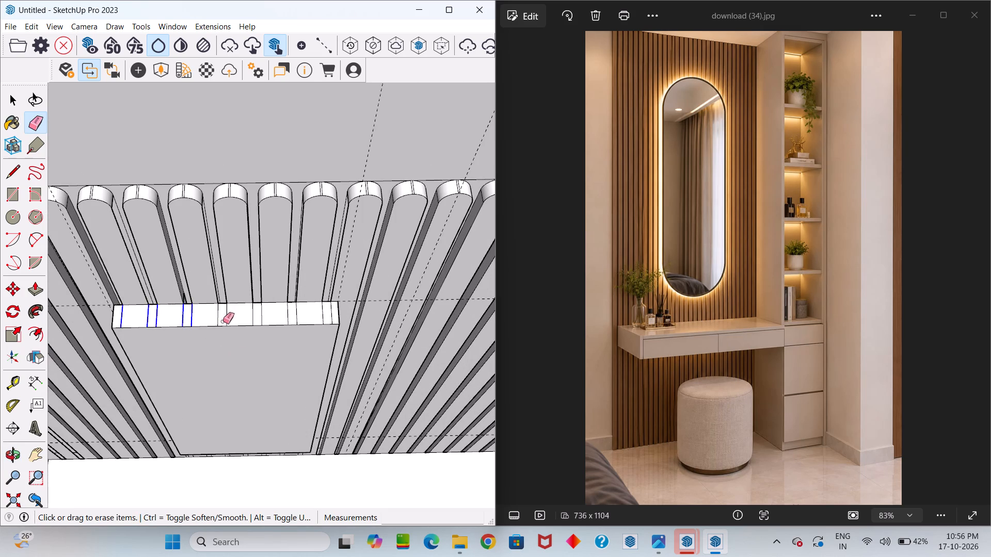
drag(223, 321, 328, 313)
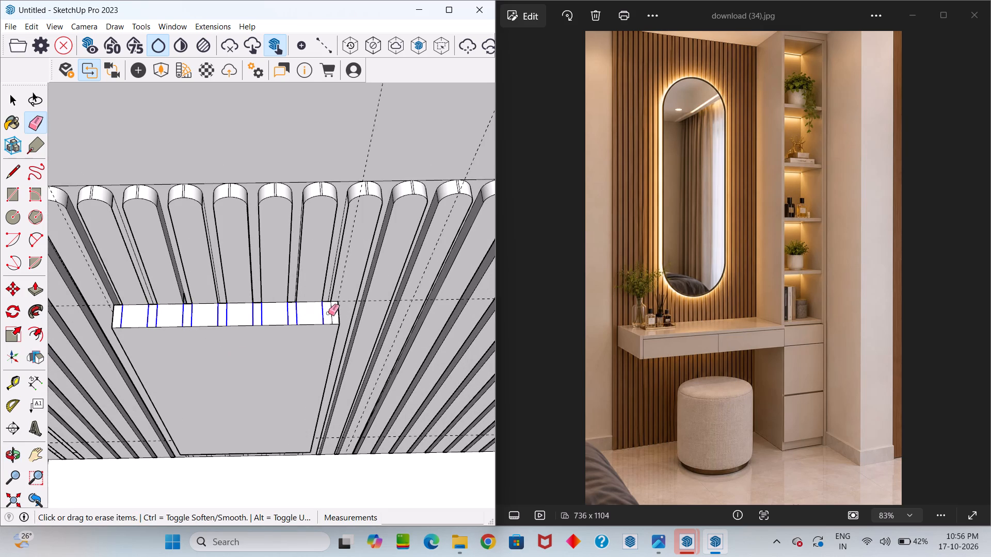
drag(328, 313, 332, 313)
Erase the two leftover strip lines nearest the right end of the mirror block's underside.
scroll(311, 315, down, 6)
middle_drag(302, 350, 135, 265)
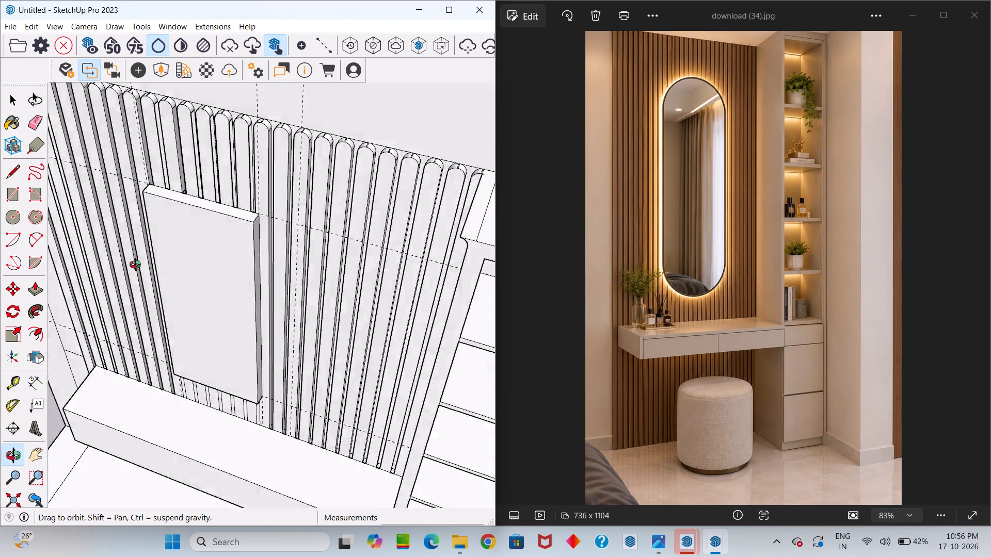
middle_drag(135, 265, 251, 2)
middle_drag(273, 299, 279, 264)
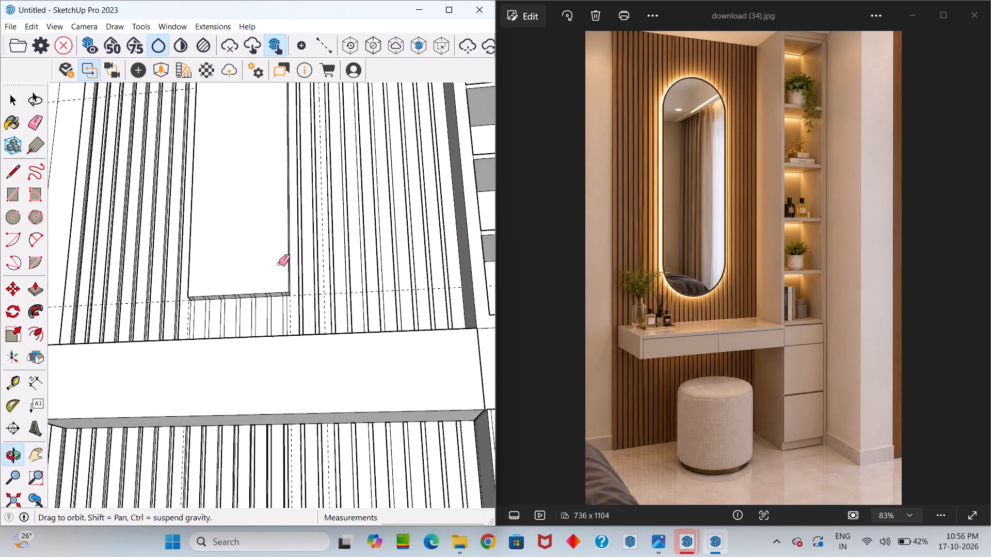
middle_drag(279, 264, 279, 263)
scroll(261, 312, up, 12)
middle_drag(280, 263, 311, 247)
scroll(328, 293, up, 7)
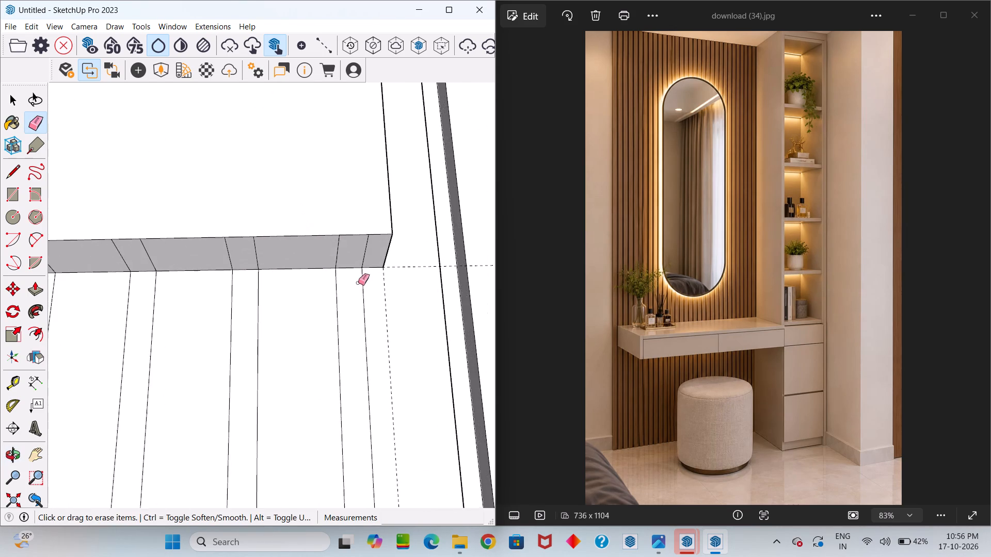
scroll(358, 283, up, 5)
drag(314, 242, 375, 226)
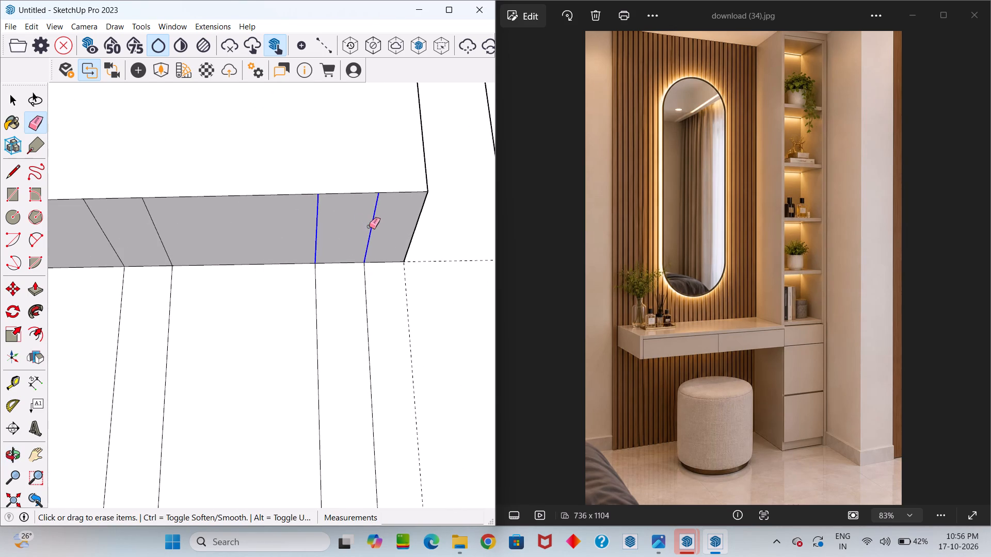
Erase the leftover strip lines along the left part of the mirror block's underside.
scroll(369, 226, down, 20)
scroll(162, 219, up, 8)
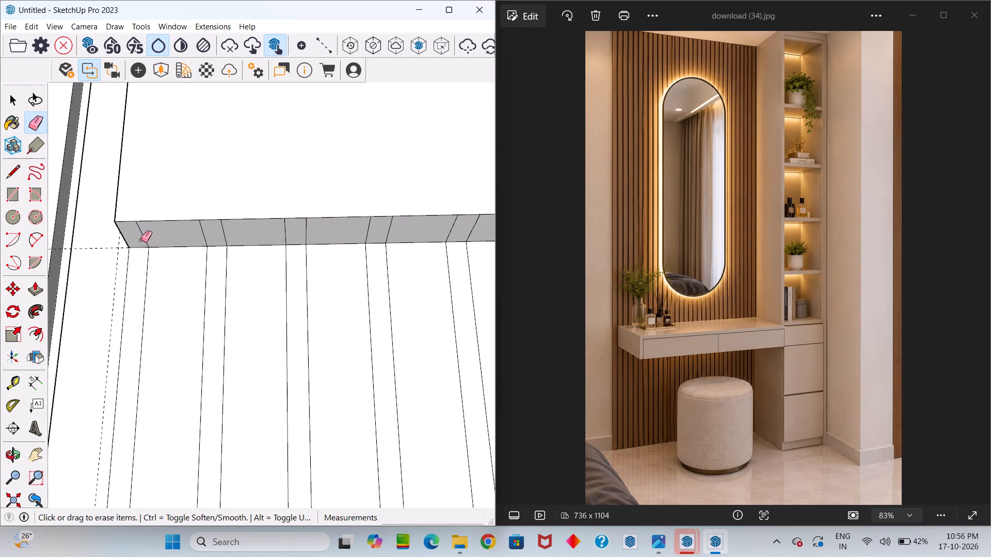
click(143, 237)
drag(199, 230, 253, 235)
drag(253, 235, 311, 235)
drag(370, 232, 380, 232)
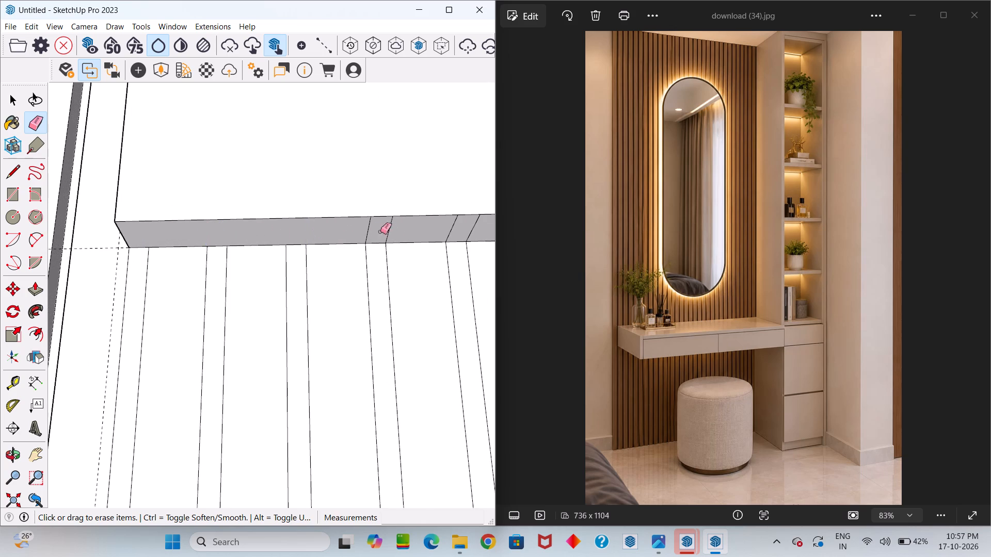
drag(380, 232, 398, 226)
click(371, 228)
Erase the remaining two pairs of strip lines on the mirror block's underside.
scroll(341, 240, down, 13)
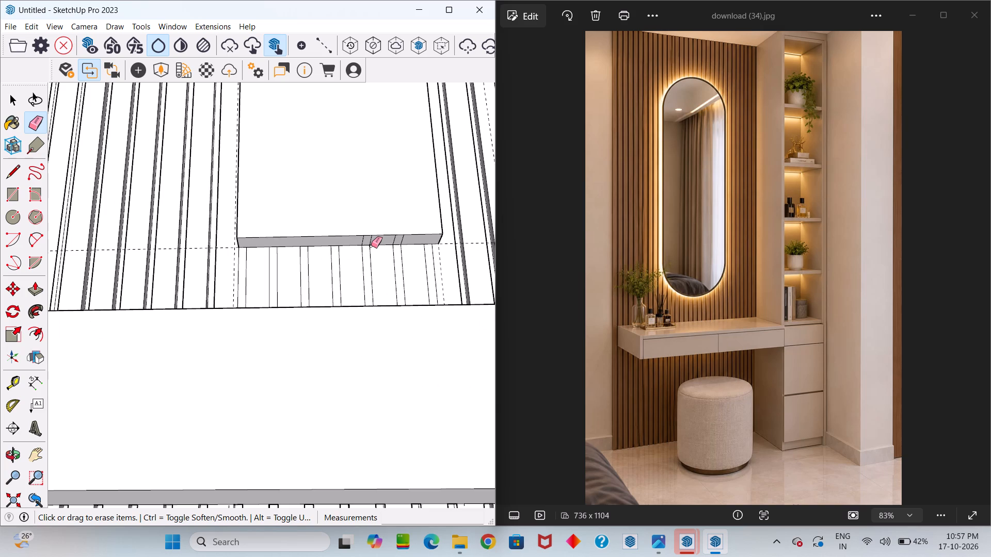
scroll(388, 268, up, 15)
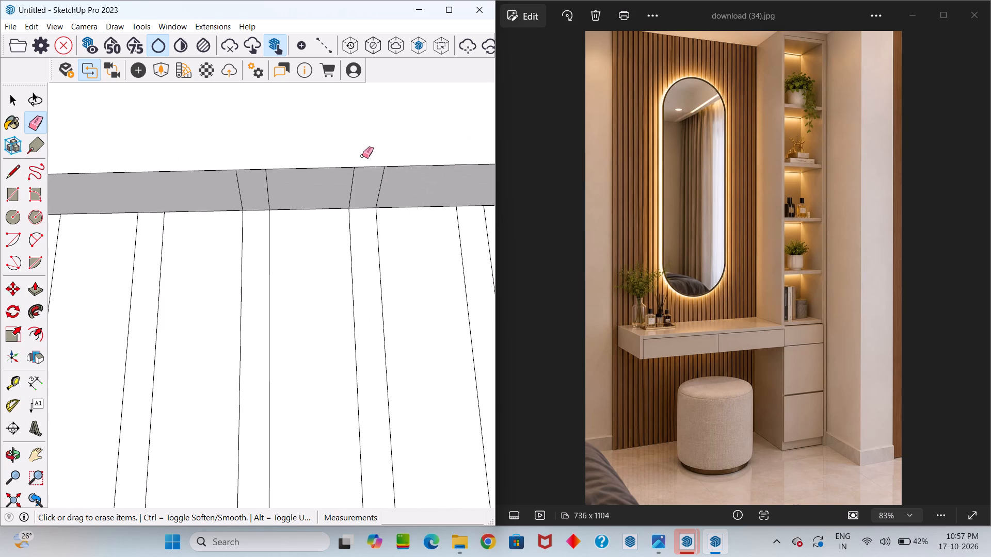
drag(349, 173, 387, 172)
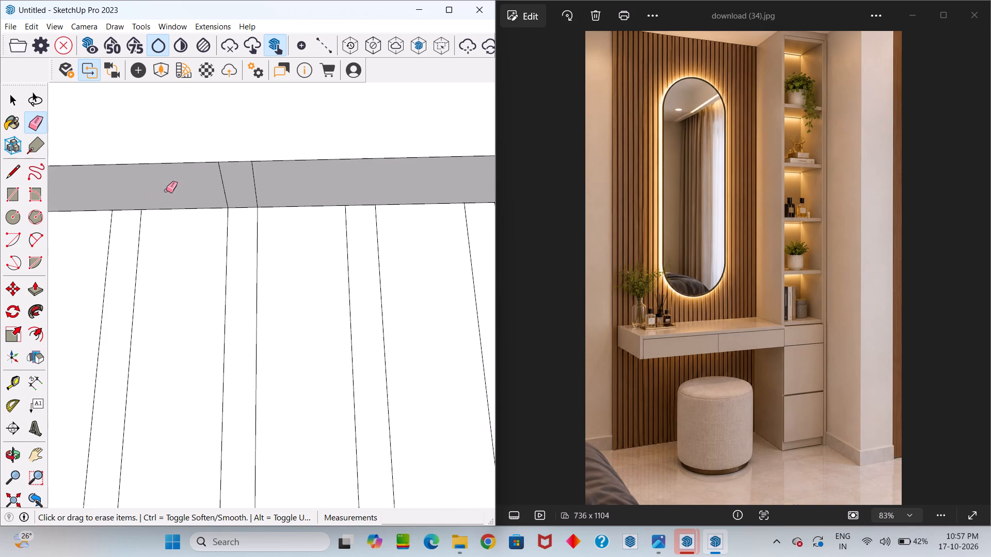
click(218, 176)
drag(217, 178, 233, 177)
drag(233, 177, 257, 178)
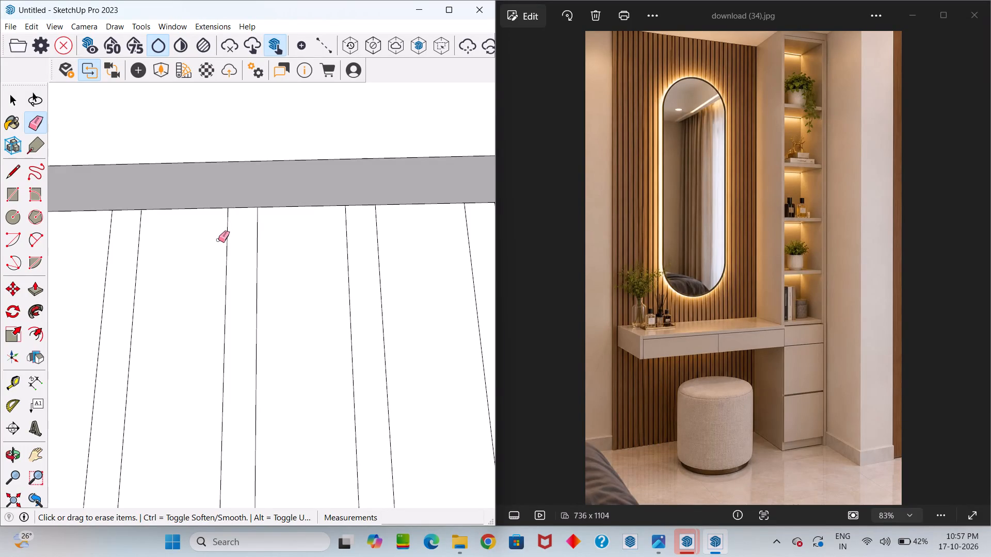
key(space)
Push the mirror block's front face back toward the slatted wall by 1".
middle_drag(236, 198, 232, 465)
scroll(218, 412, down, 20)
scroll(218, 412, down, 3)
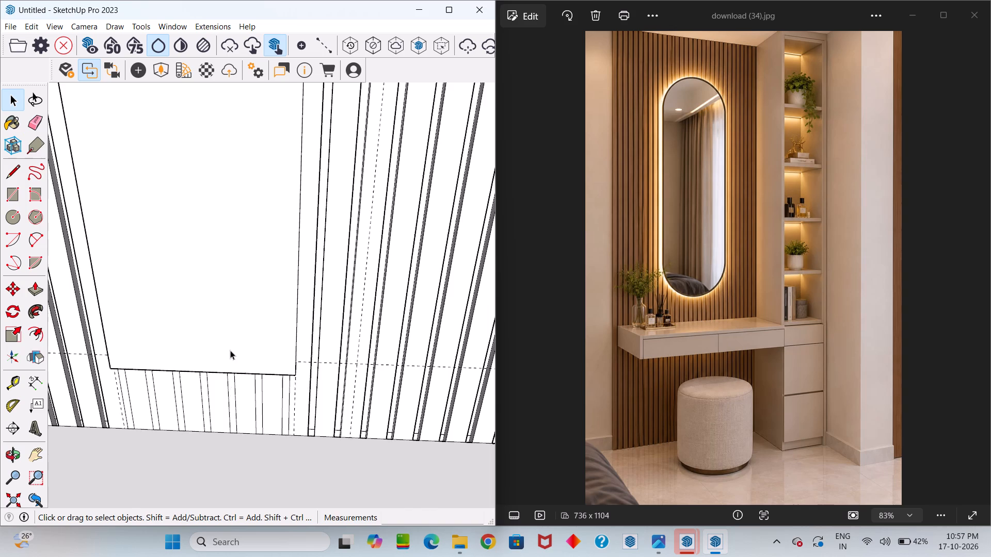
scroll(230, 350, down, 12)
scroll(225, 301, up, 13)
middle_drag(230, 291, 229, 392)
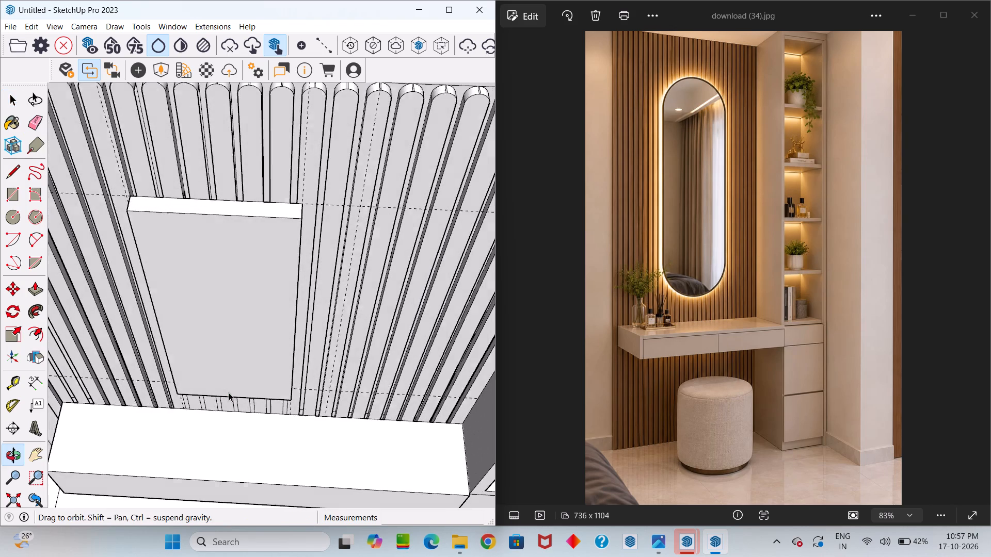
middle_drag(229, 392, 229, 395)
scroll(240, 310, up, 4)
click(237, 310)
key(p)
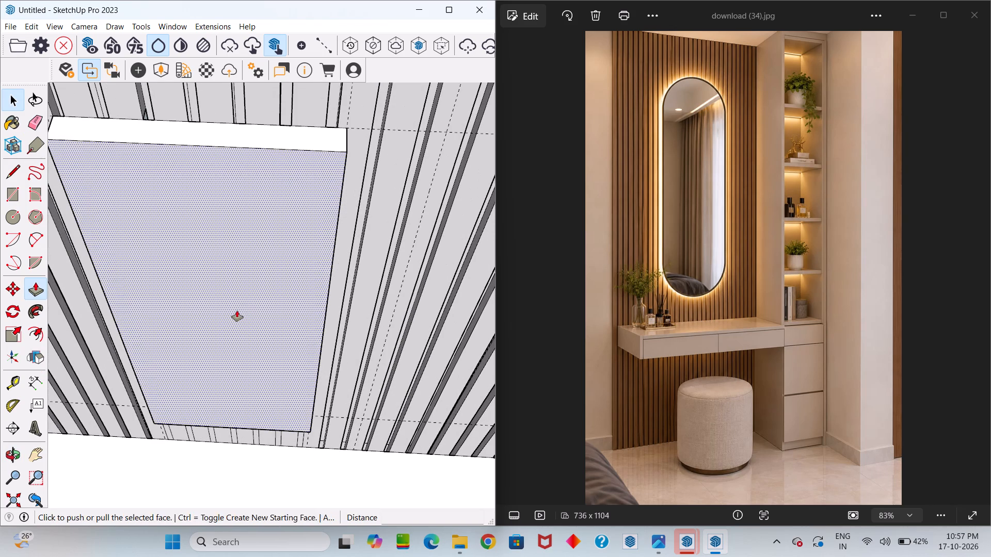
click(237, 310)
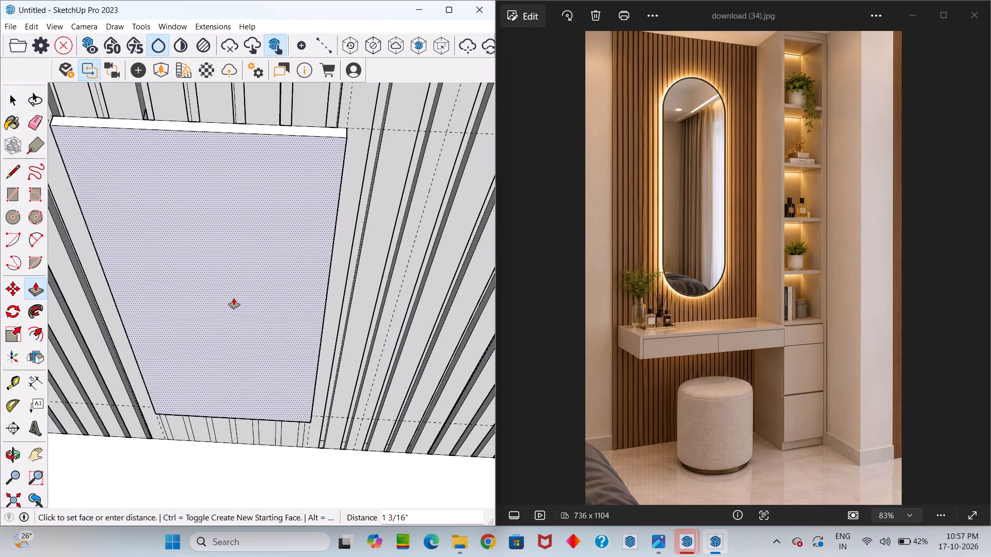
key(1)
key(Return)
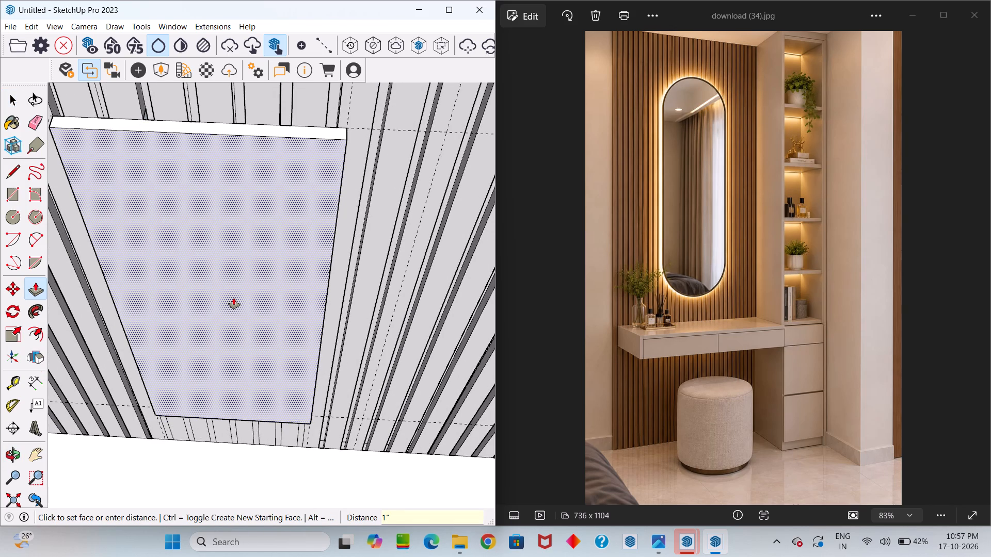
scroll(279, 318, down, 6)
middle_drag(332, 280, 321, 170)
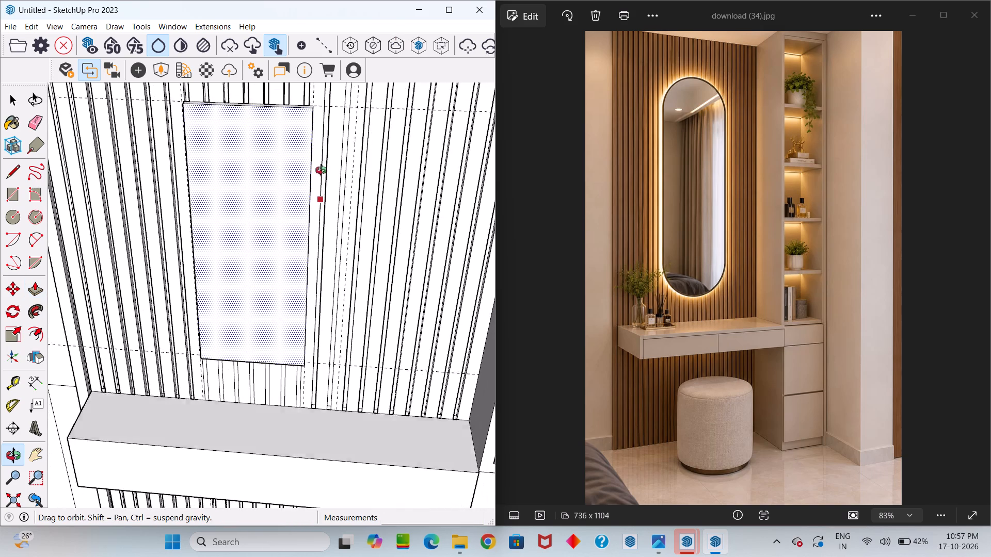
middle_drag(321, 170, 326, 180)
key(space)
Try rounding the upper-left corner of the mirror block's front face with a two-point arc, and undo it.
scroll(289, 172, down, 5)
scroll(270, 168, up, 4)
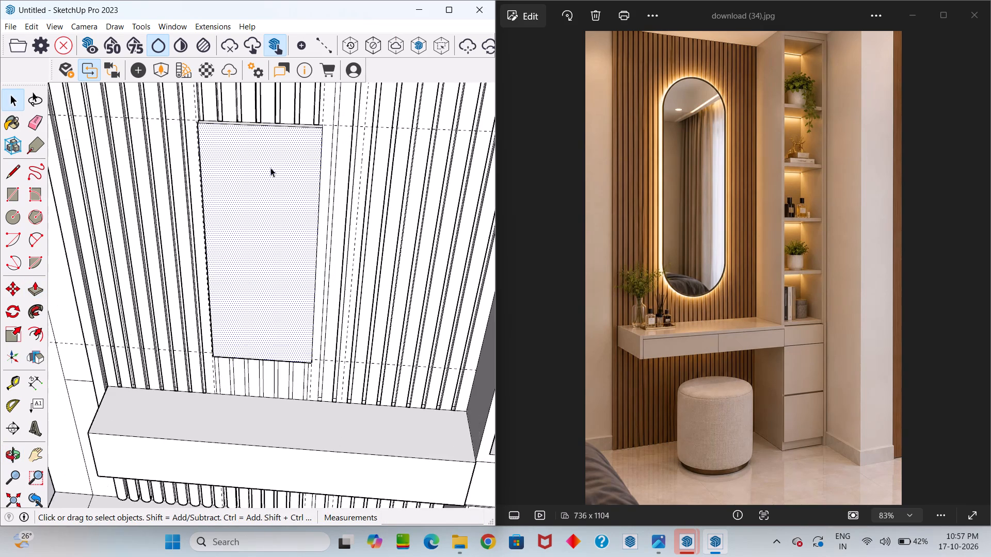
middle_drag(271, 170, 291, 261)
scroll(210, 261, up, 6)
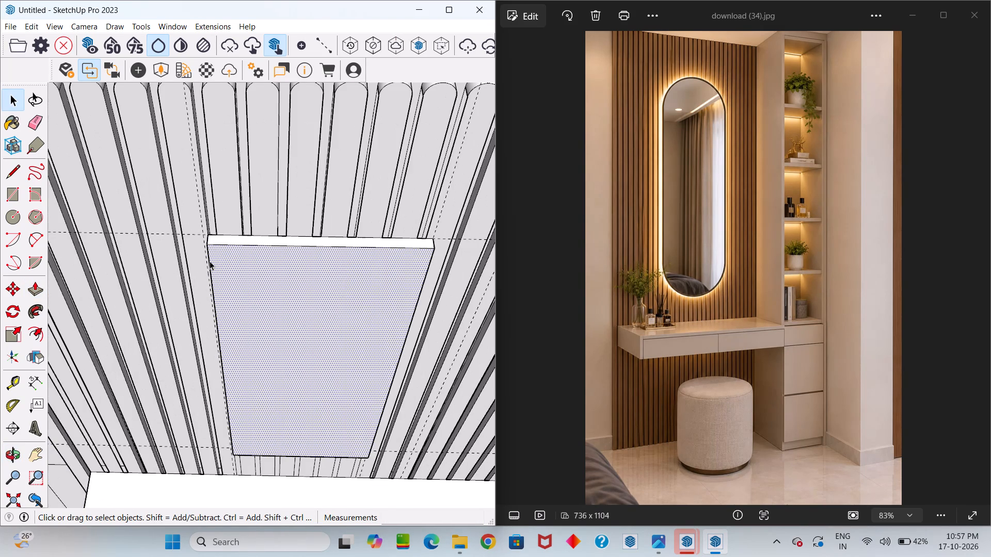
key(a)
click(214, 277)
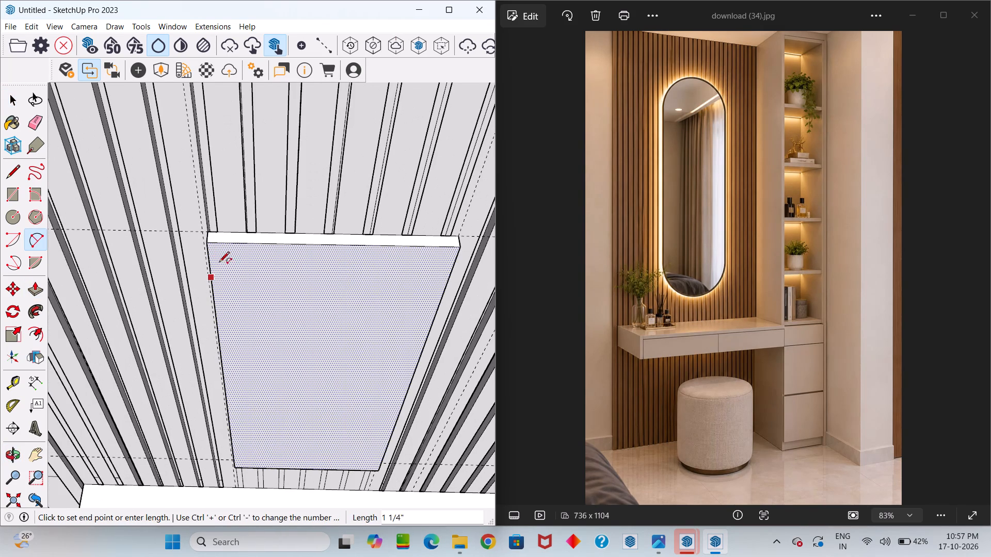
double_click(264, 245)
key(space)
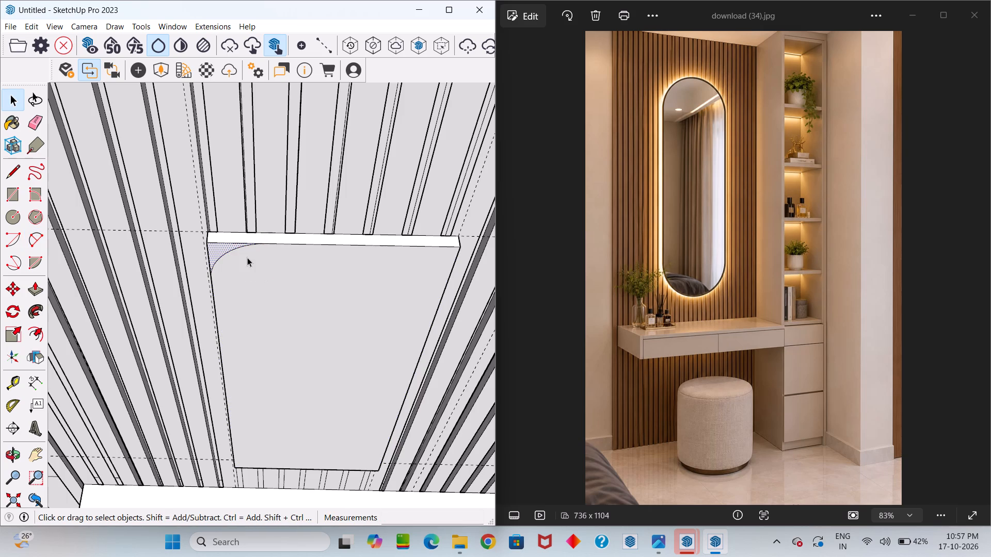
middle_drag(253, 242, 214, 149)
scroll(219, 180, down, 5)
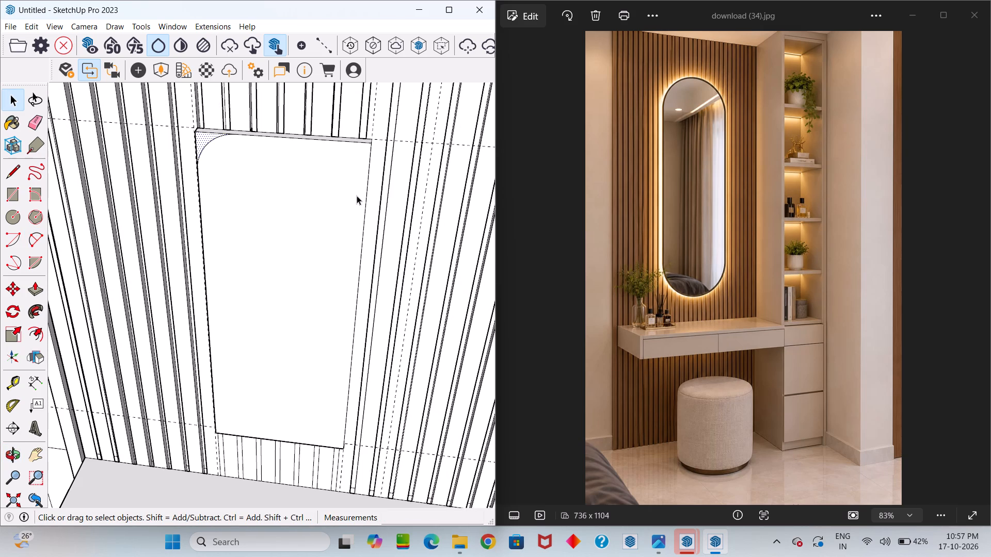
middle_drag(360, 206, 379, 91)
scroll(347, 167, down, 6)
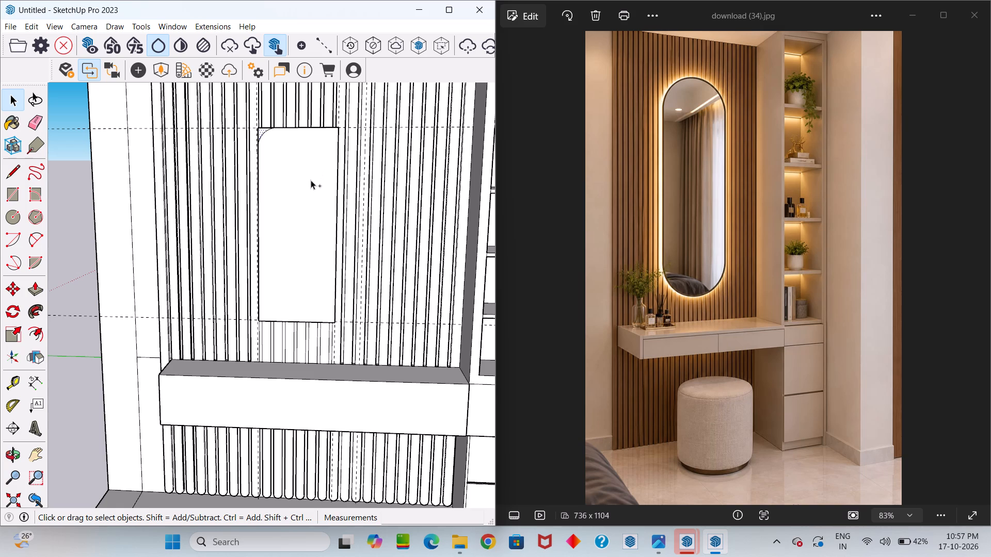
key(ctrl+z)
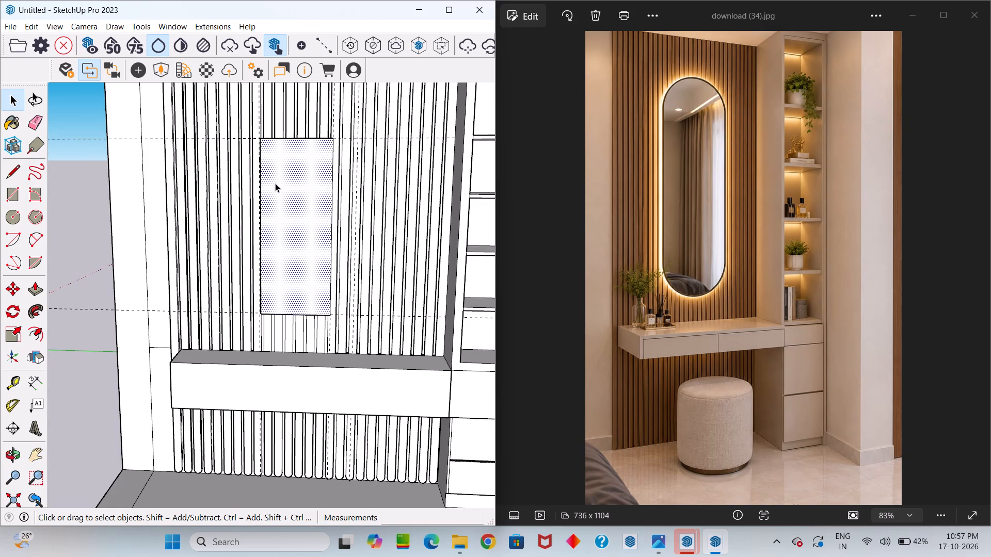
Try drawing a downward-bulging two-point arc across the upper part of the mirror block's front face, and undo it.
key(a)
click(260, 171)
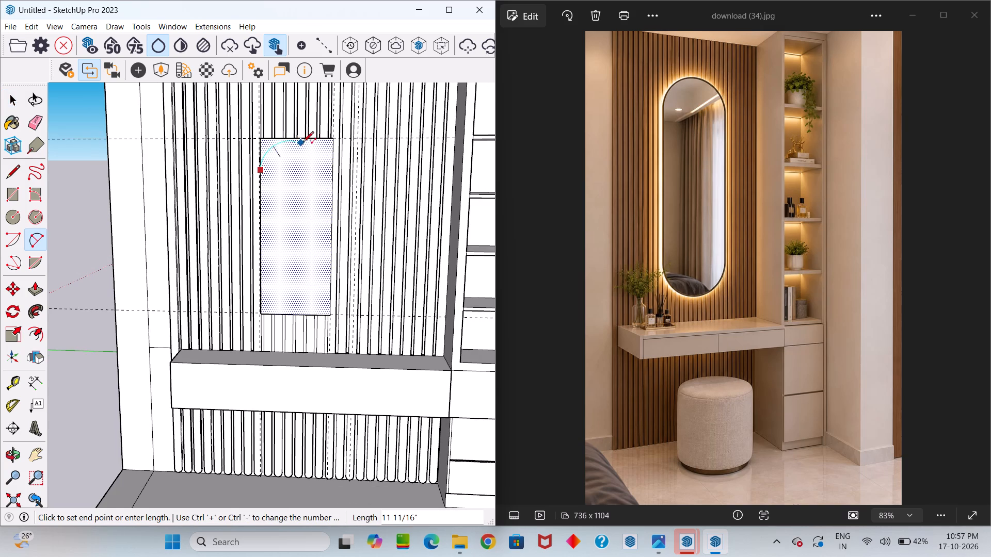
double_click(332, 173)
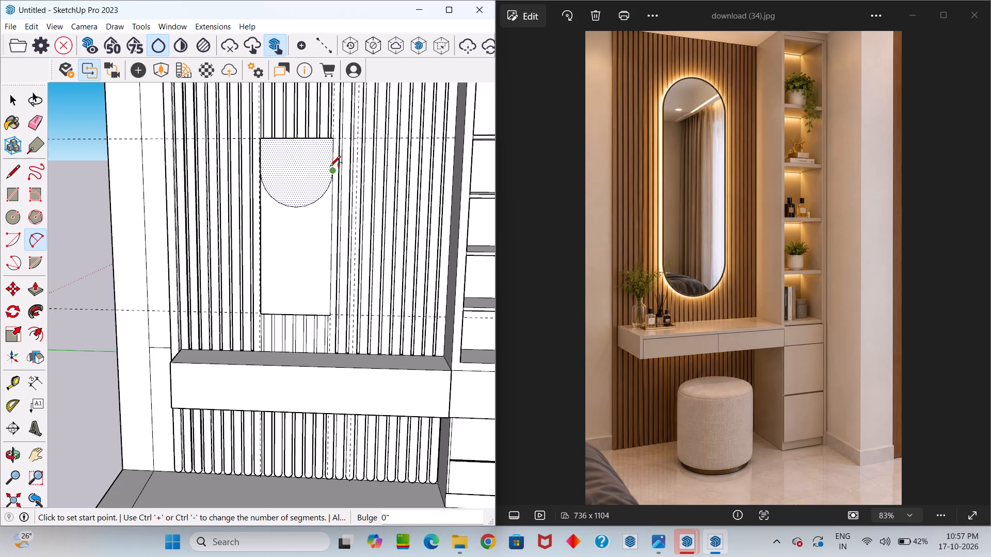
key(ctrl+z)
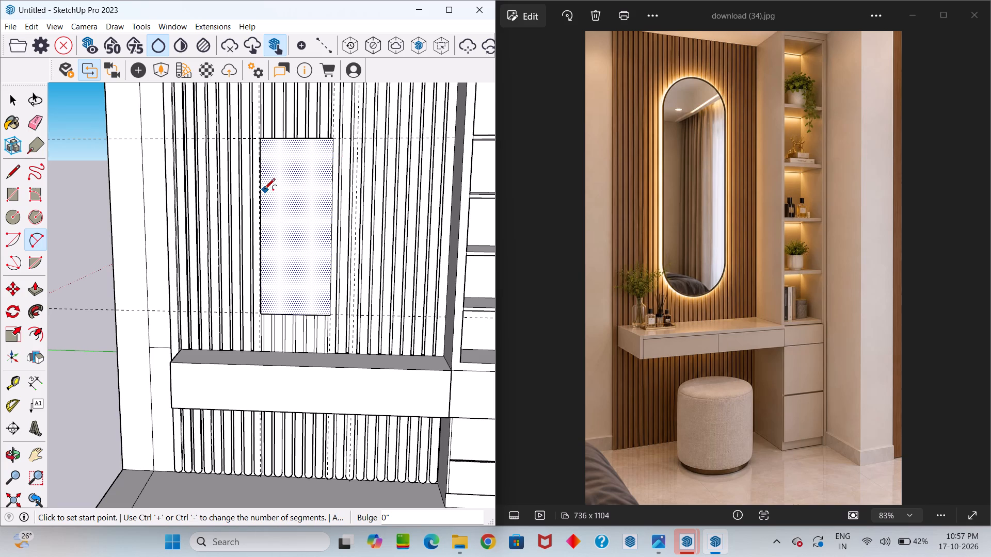
Draw an upward two-point arc between the mirror face's side edges near its top, with a bulge of about 10 1/2".
click(262, 189)
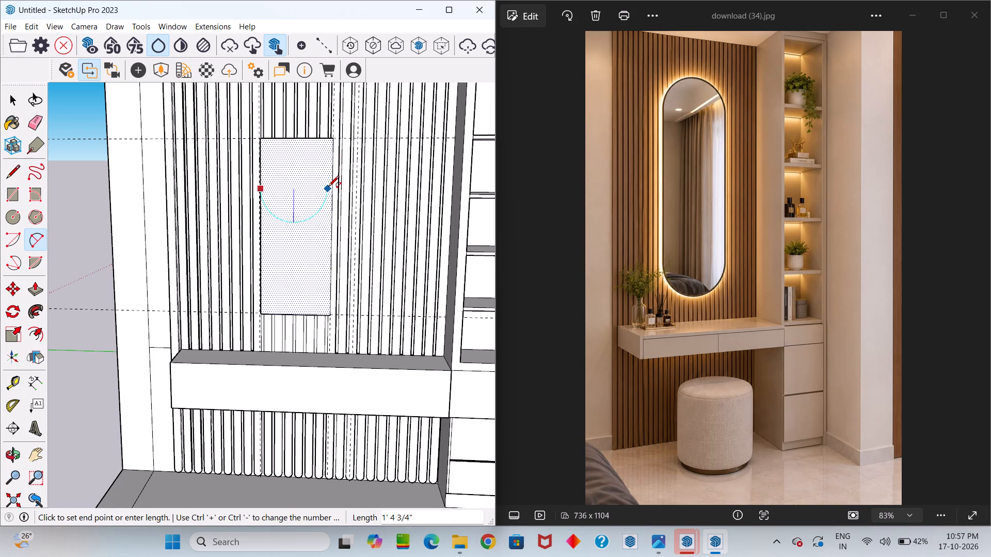
click(331, 188)
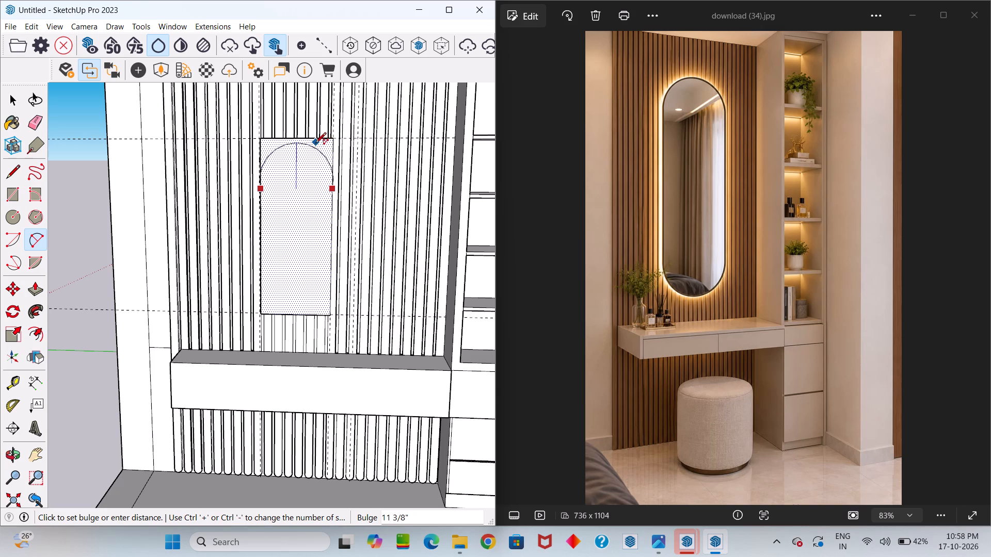
double_click(315, 146)
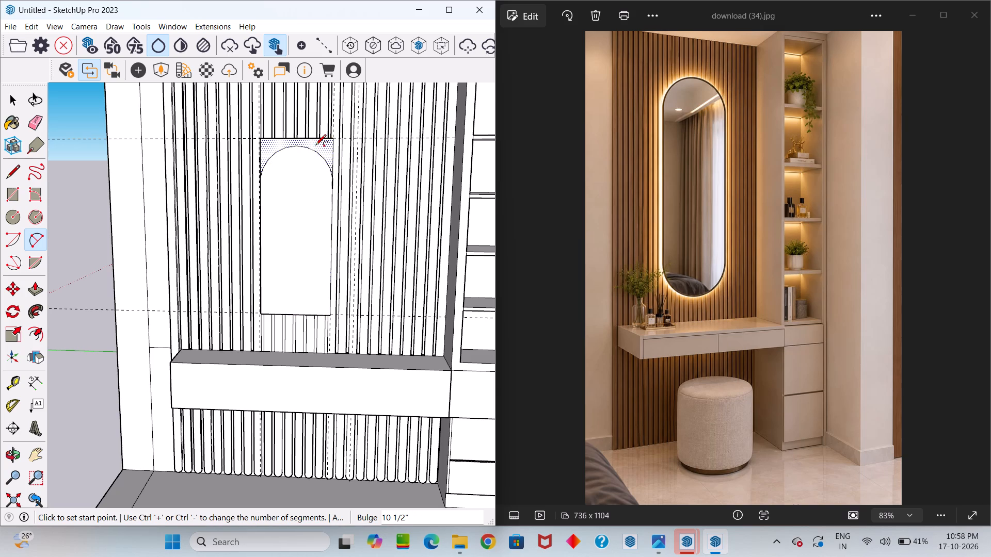
key(space)
Draw a downward two-point arc of about 9" radius between the mirror face's side edges near its bottom.
scroll(313, 151, down, 5)
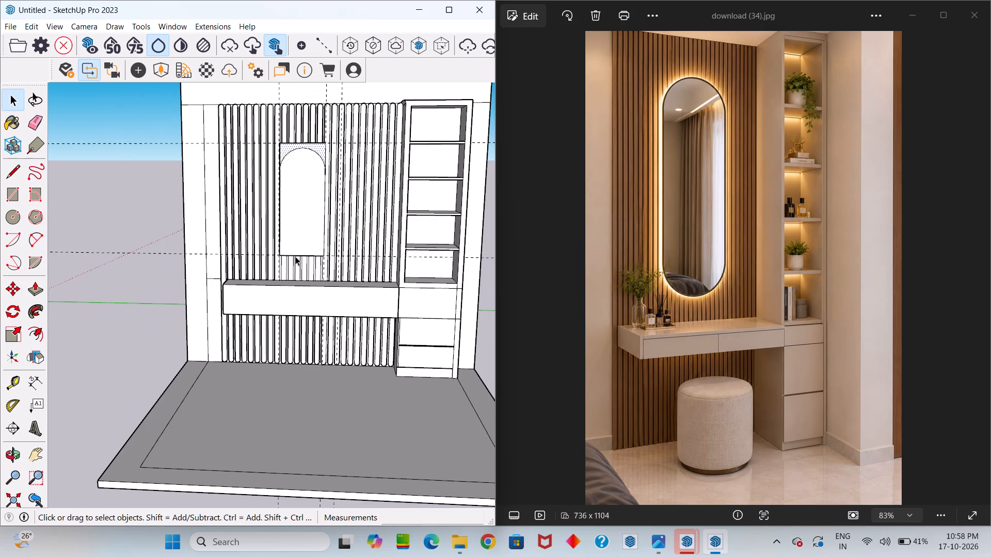
scroll(295, 256, up, 1)
key(a)
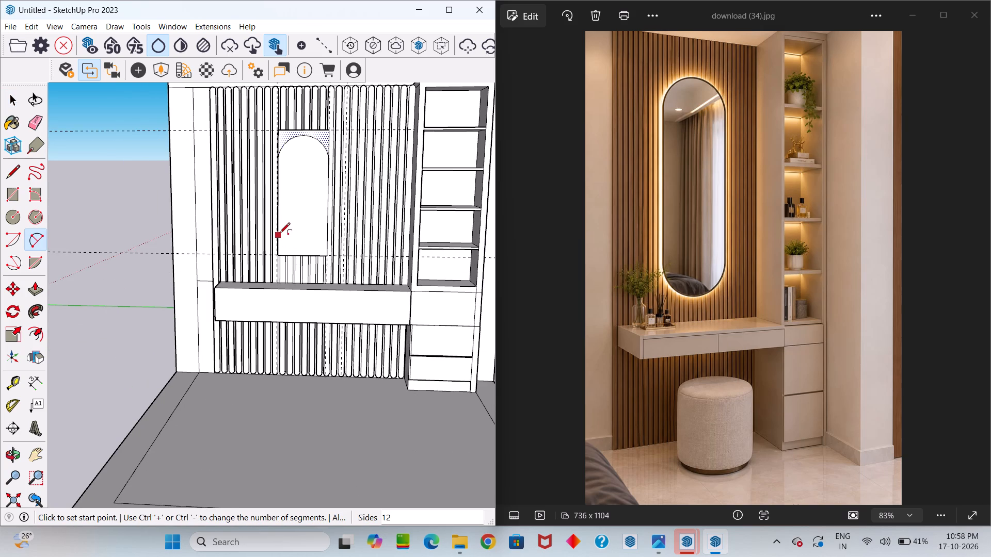
click(279, 229)
double_click(325, 233)
key(space)
Set the mirror face's lower arc to 60 segments.
scroll(317, 239, up, 2)
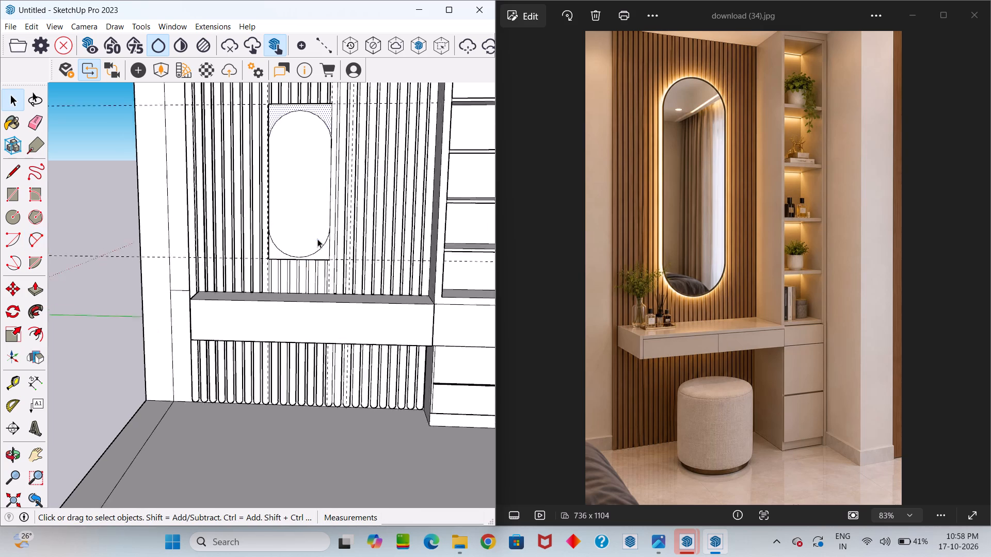
scroll(317, 239, up, 6)
click(323, 250)
scroll(307, 201, down, 6)
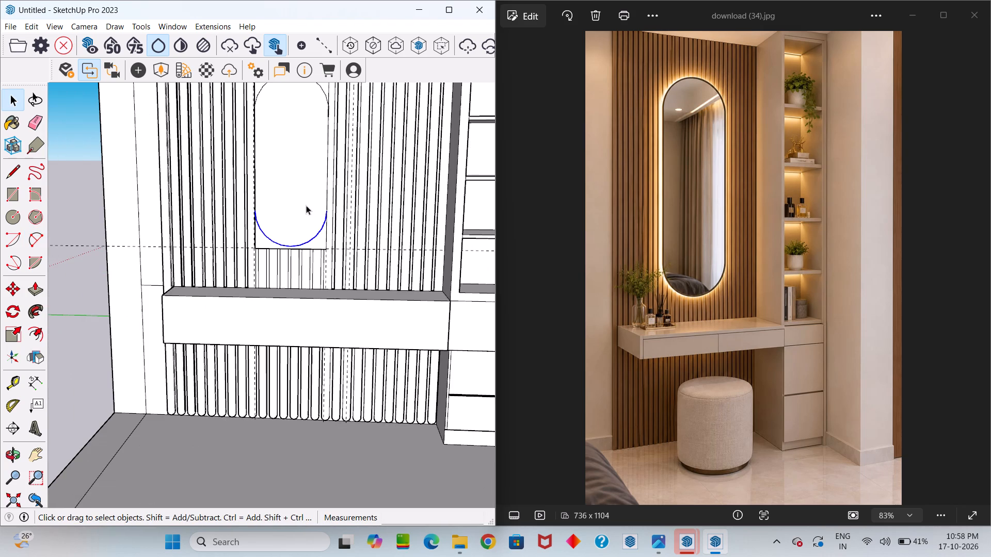
click(15, 120)
scroll(107, 346, down, 4)
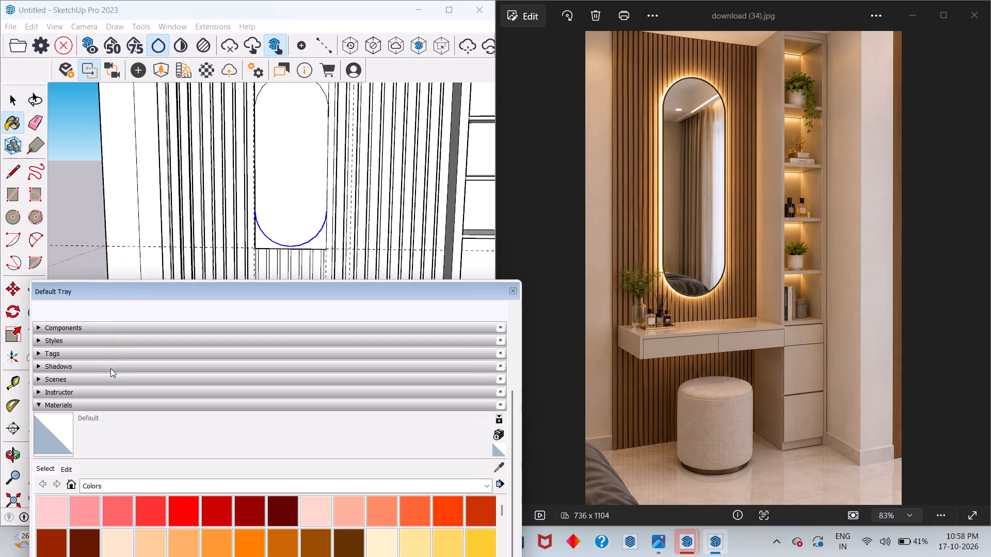
scroll(110, 368, down, 2)
scroll(113, 419, up, 5)
scroll(139, 383, up, 3)
click(135, 370)
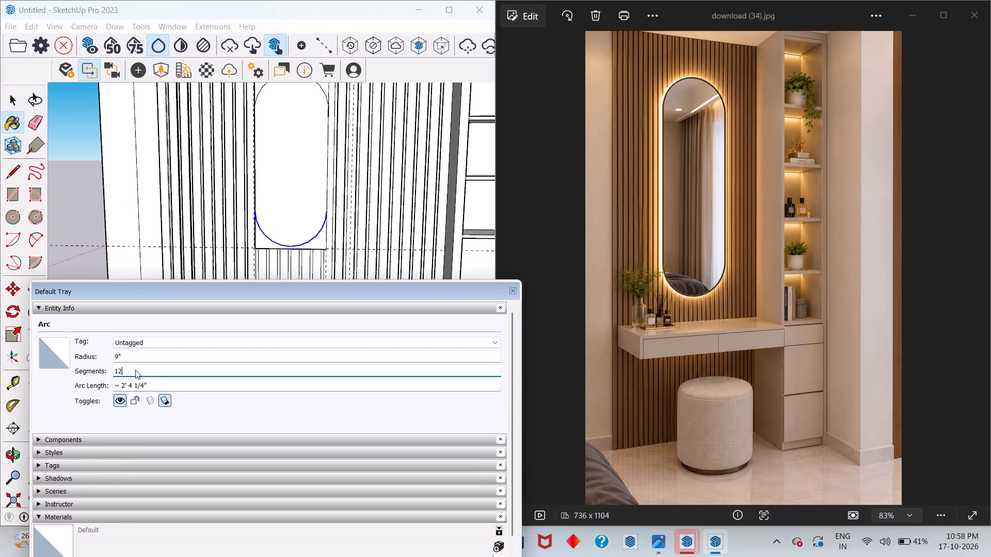
key(BackSpace)
key(BackSpace)
key(BackSpace)
key(BackSpace)
key(BackSpace)
text(60)
key(Return)
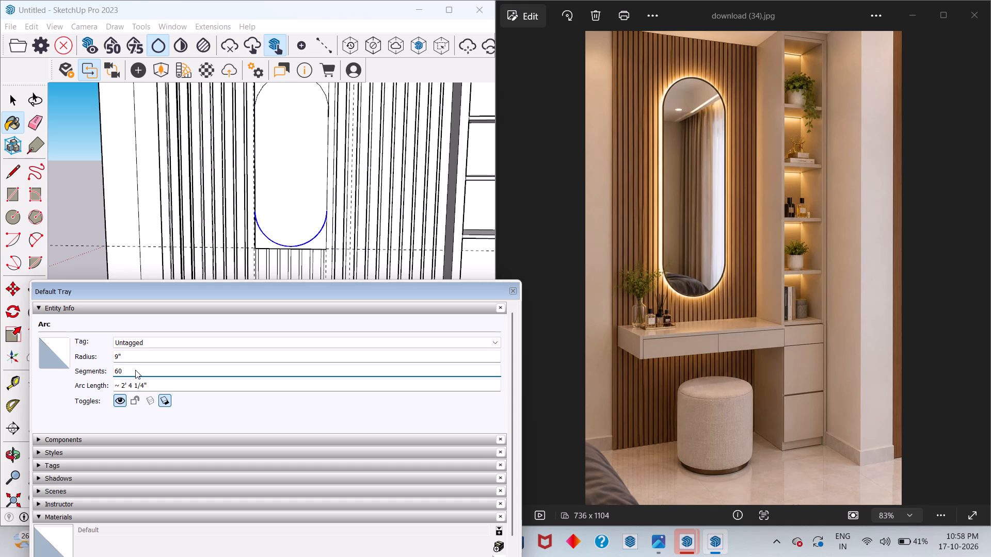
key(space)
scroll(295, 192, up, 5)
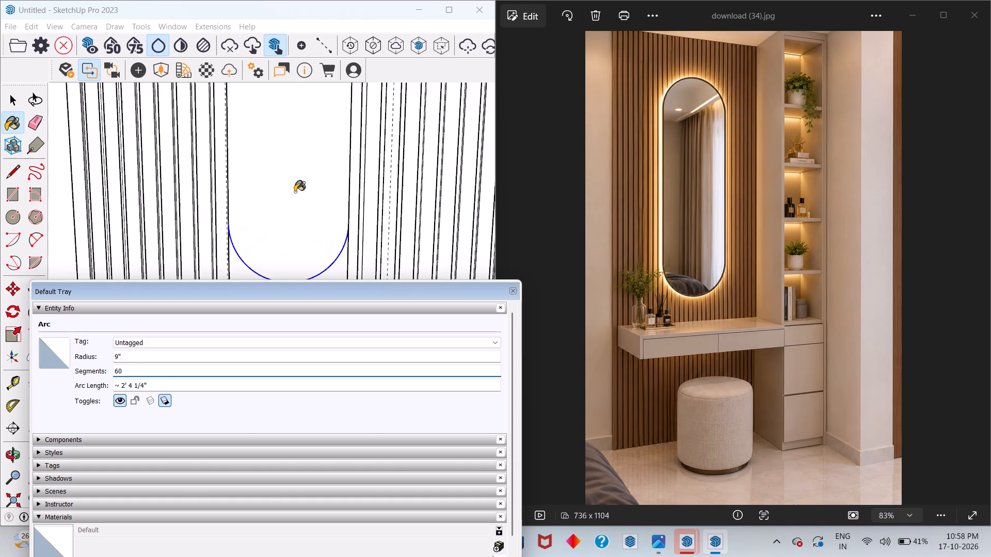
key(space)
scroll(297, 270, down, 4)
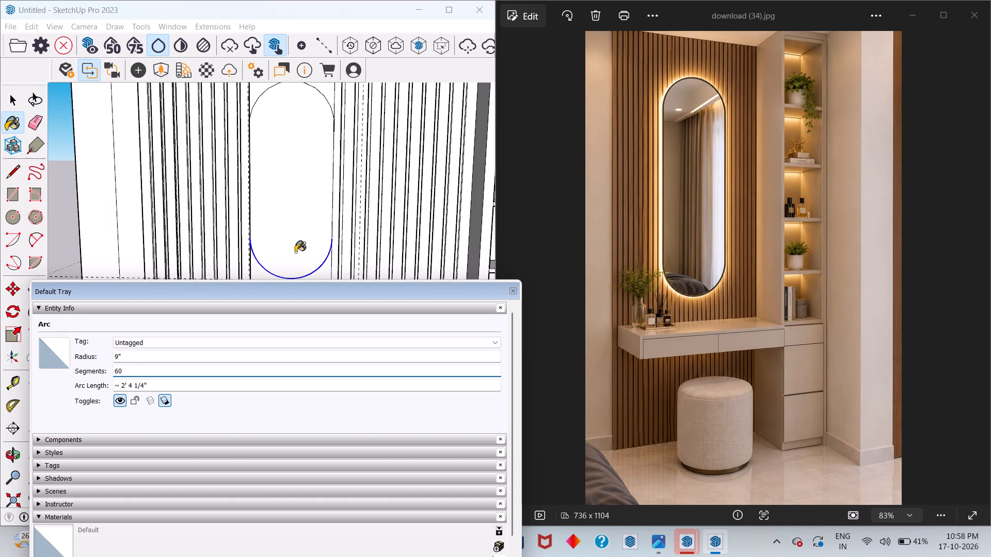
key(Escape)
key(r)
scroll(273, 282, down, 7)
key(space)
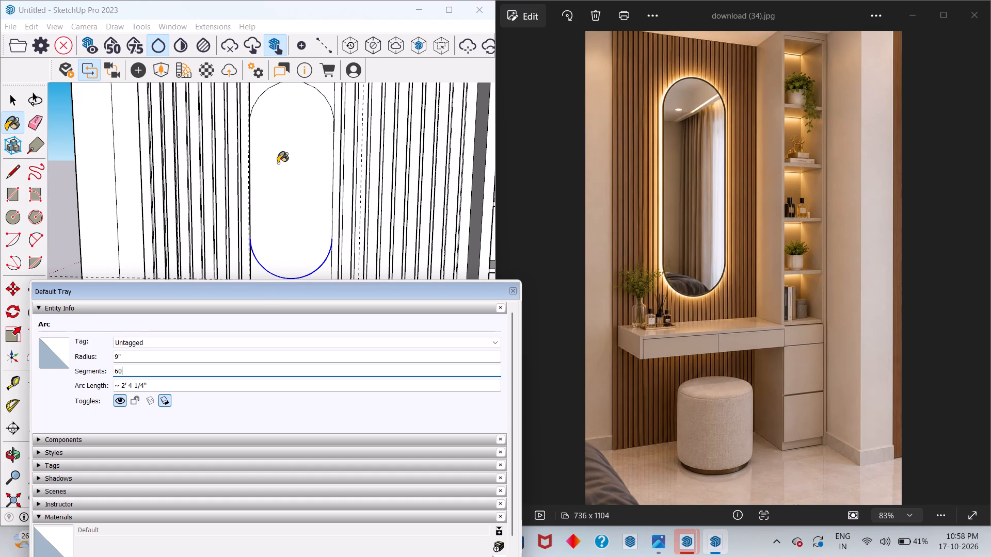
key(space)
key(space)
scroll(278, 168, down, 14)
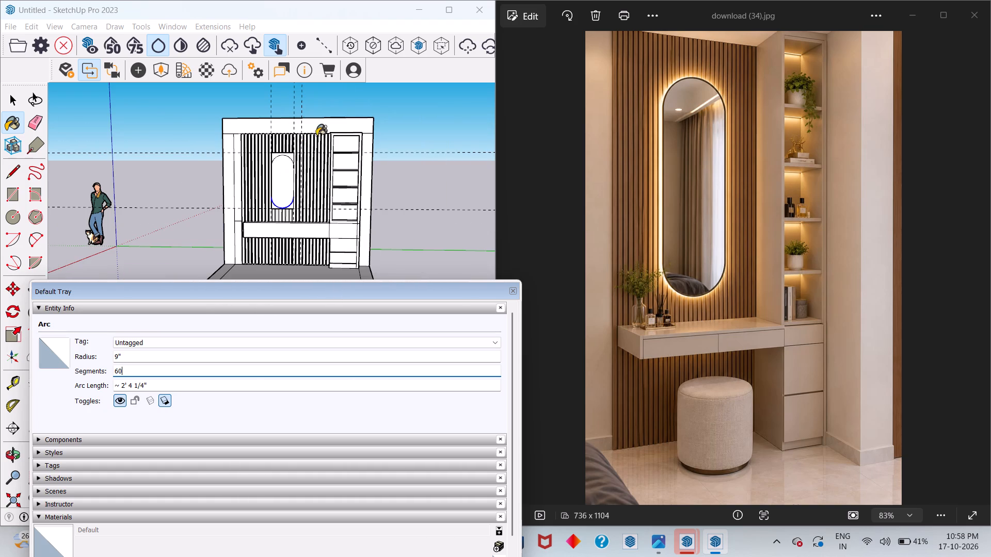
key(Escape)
Set the mirror face's upper arc to 60 segments, then close the tray and clear the selection.
click(393, 114)
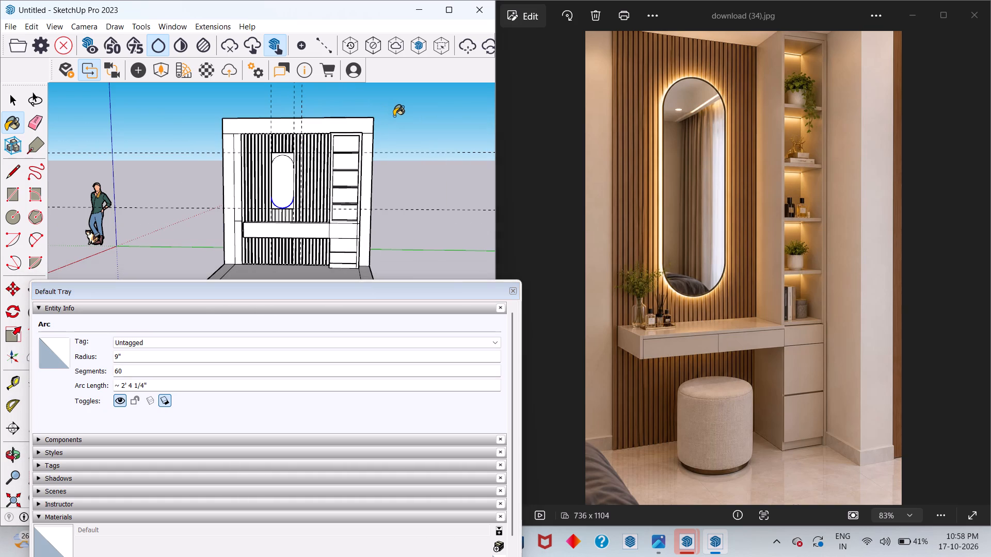
key(space)
scroll(293, 169, up, 12)
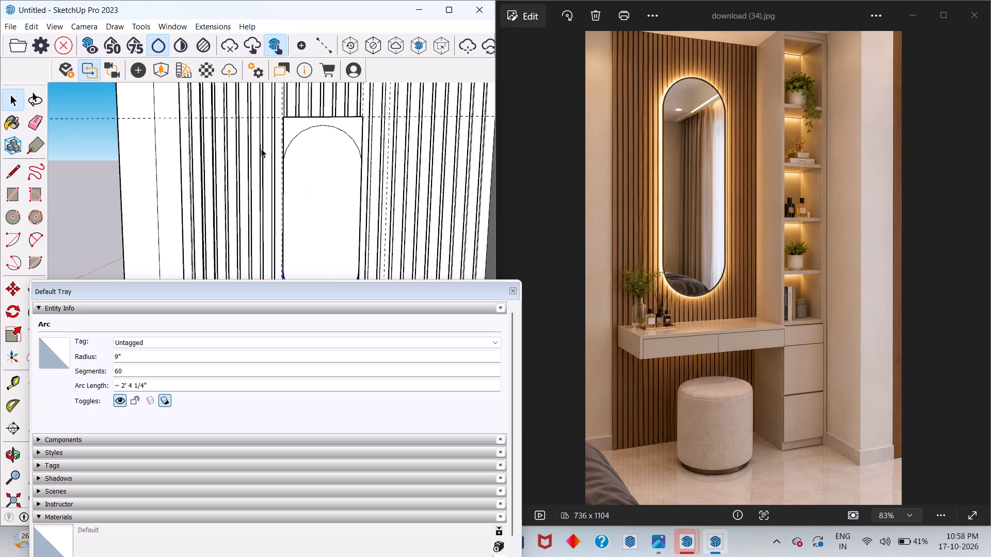
click(321, 127)
click(189, 370)
key(BackSpace)
key(BackSpace)
key(BackSpace)
key(BackSpace)
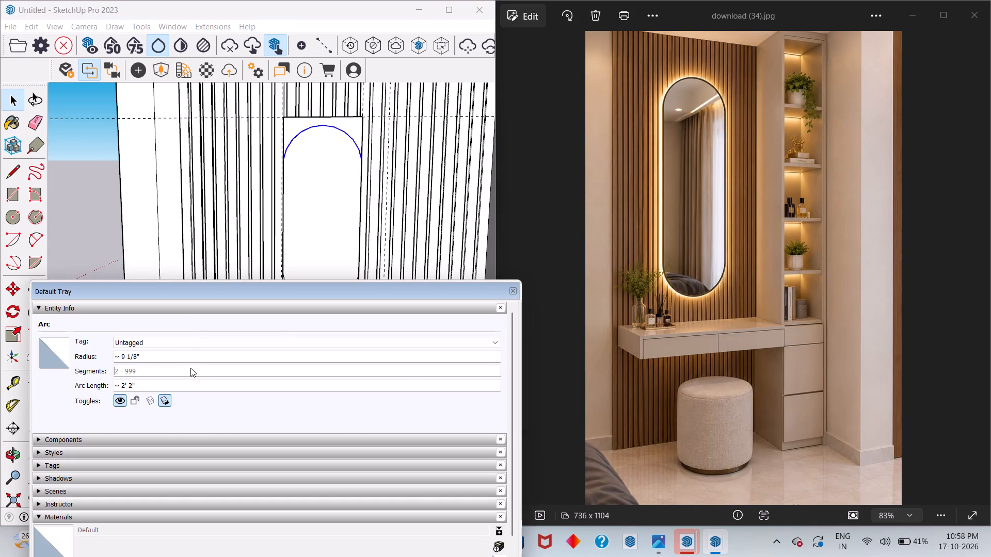
text(60)
key(Return)
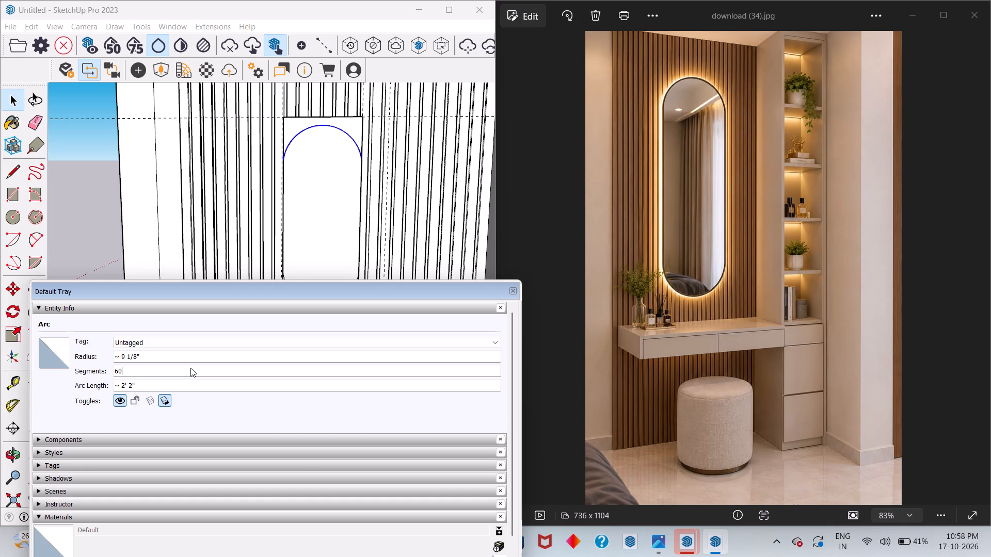
click(516, 292)
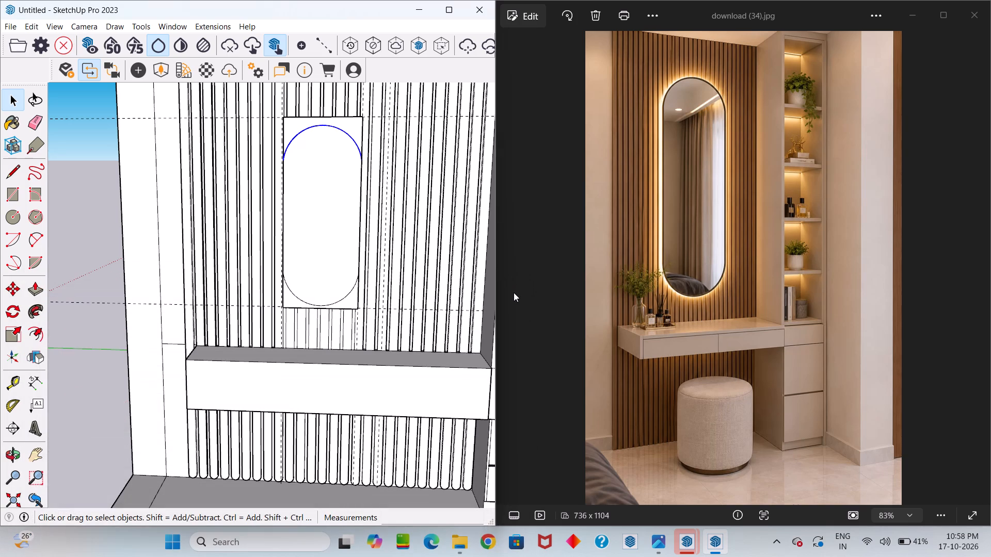
click(105, 189)
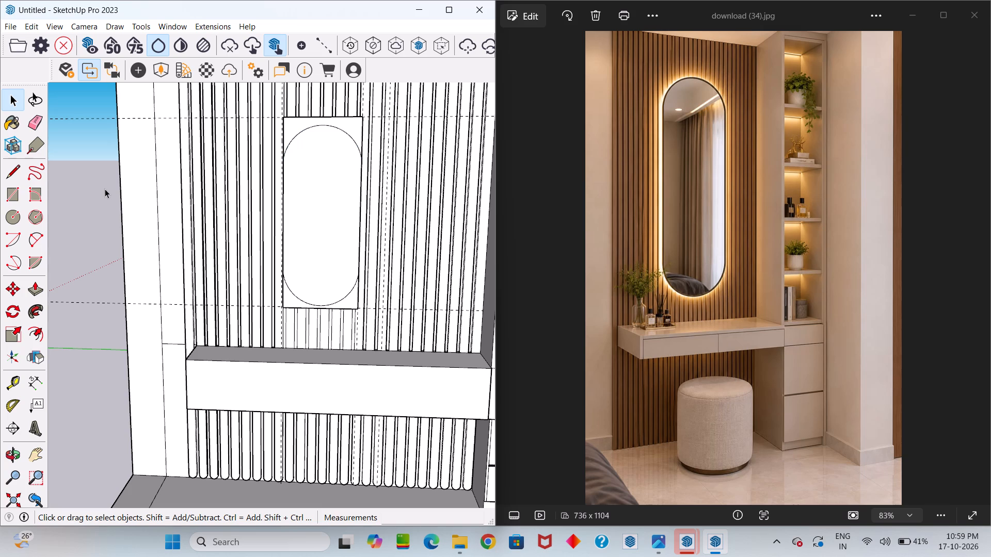
Move the upper arc up about 1 1/2" toward the top edge of the mirror face.
click(330, 124)
middle_drag(333, 132, 343, 234)
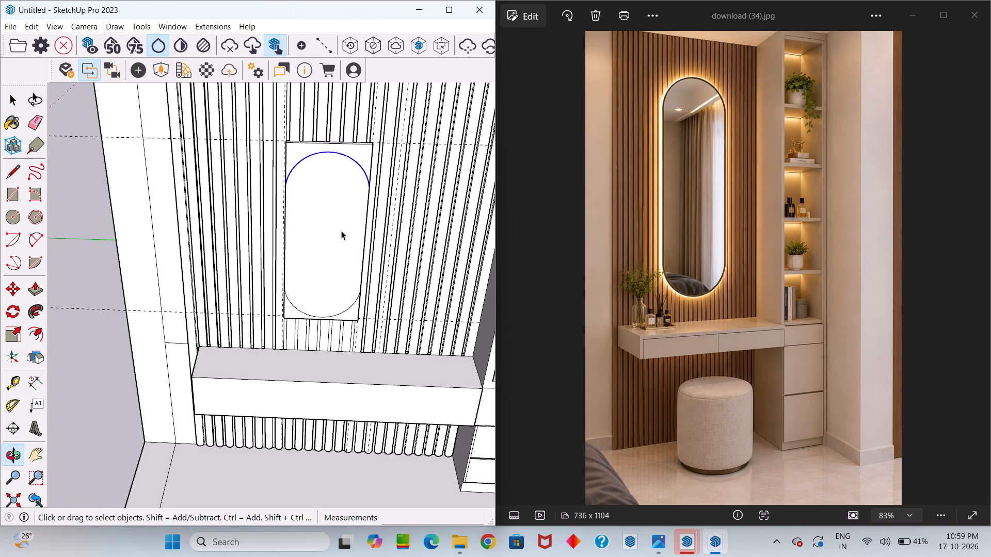
key(m)
scroll(330, 151, up, 7)
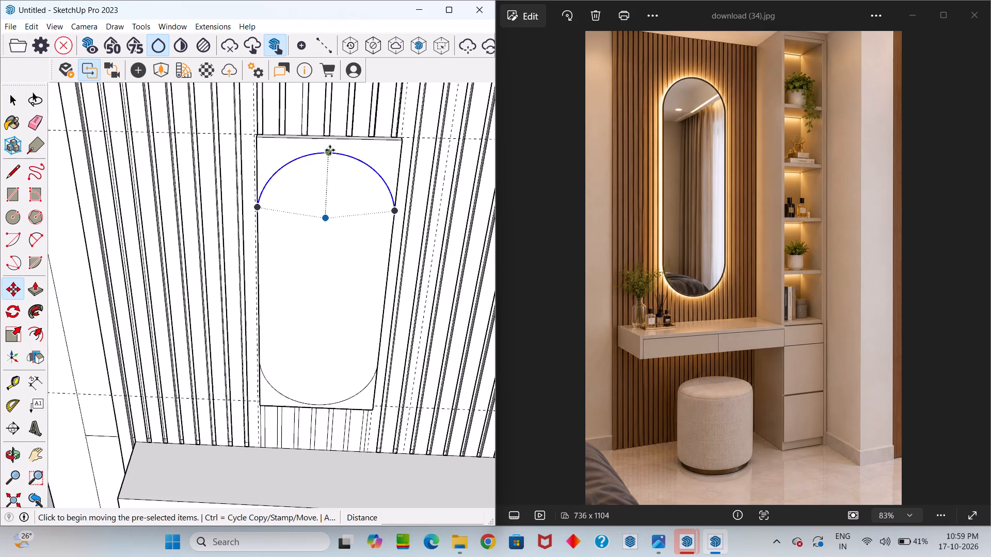
scroll(330, 150, up, 2)
click(330, 150)
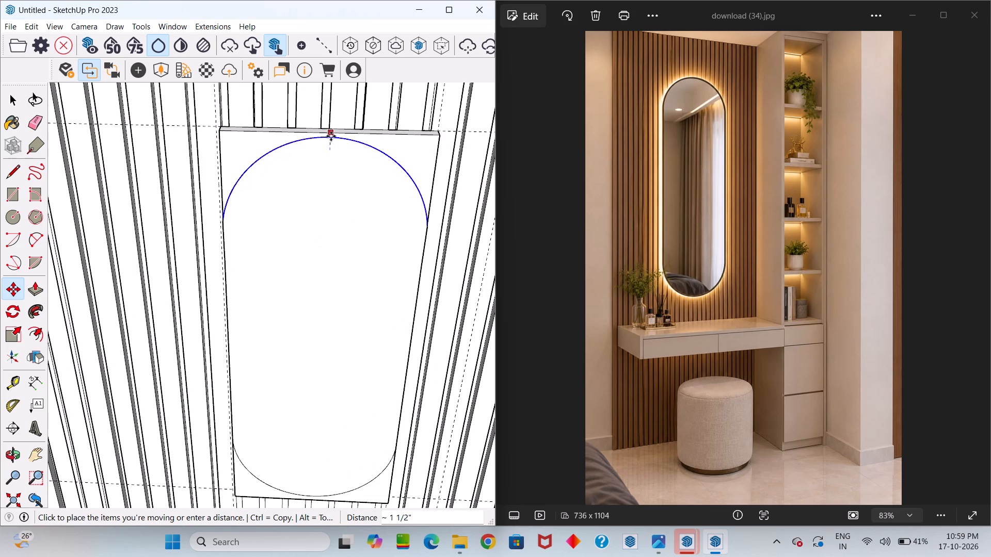
click(331, 136)
key(space)
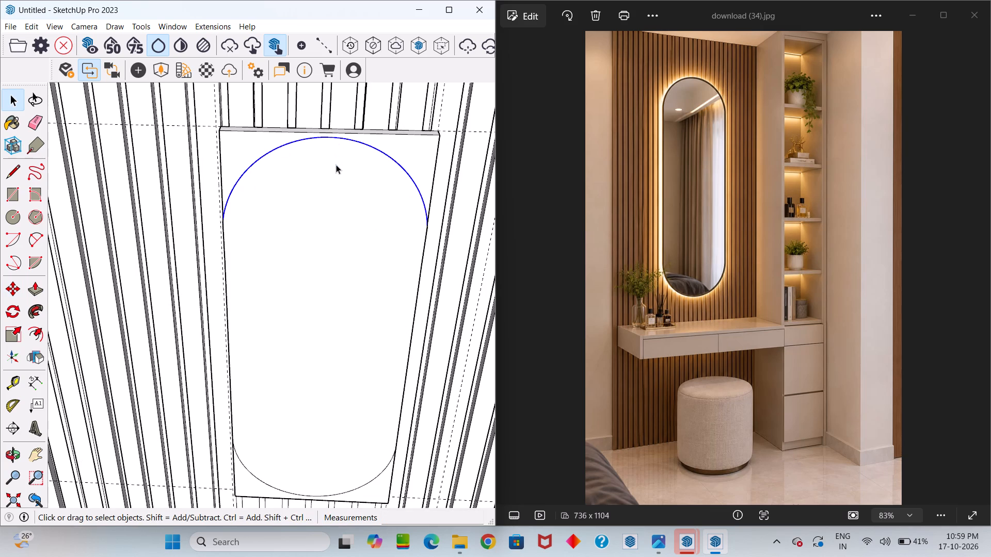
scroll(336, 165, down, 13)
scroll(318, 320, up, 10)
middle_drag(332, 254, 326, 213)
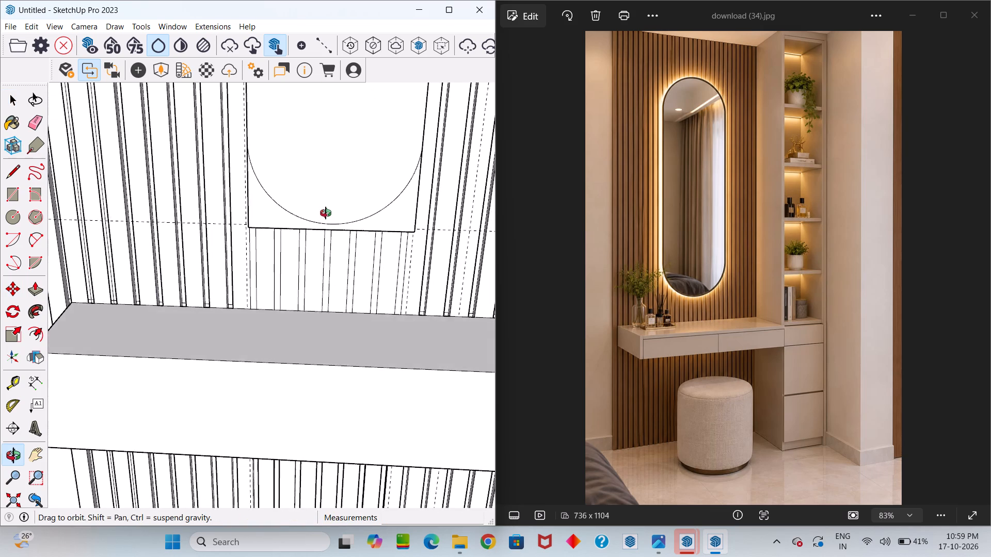
Push the leftover face outside the mirror's lower arc back 1" to be flush with the wall.
middle_drag(326, 213, 336, 228)
click(411, 223)
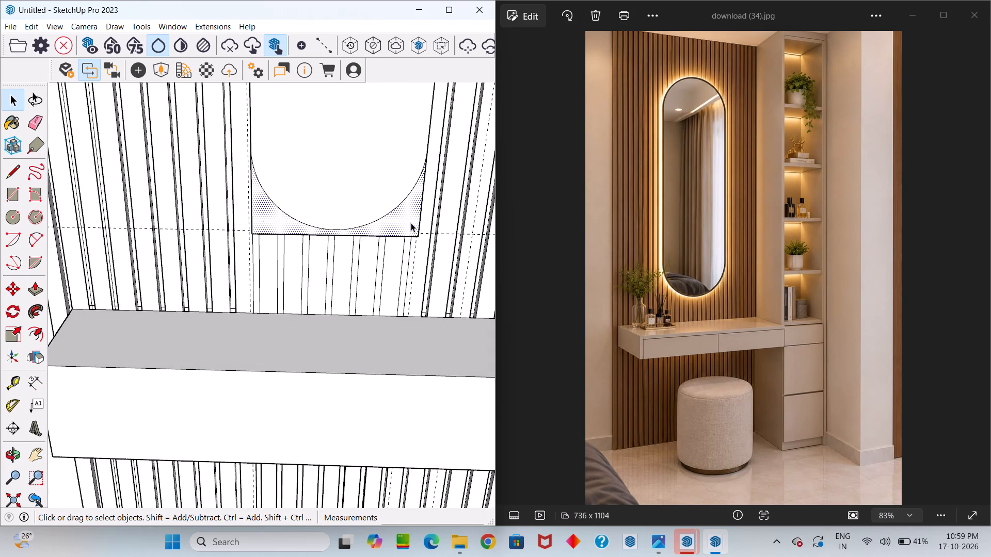
key(p)
click(411, 223)
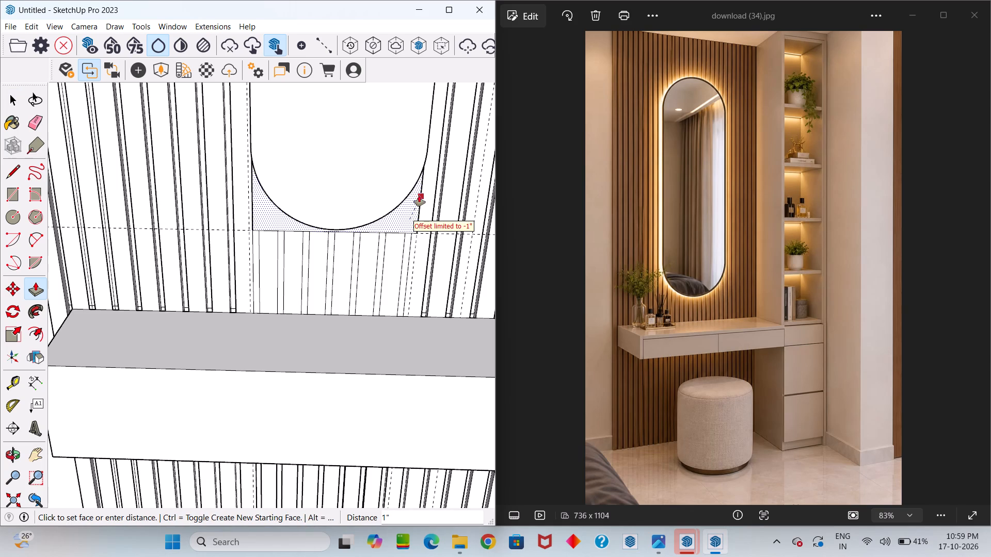
click(430, 183)
Push the leftover face outside the mirror's upper arc back 1" to the wall.
scroll(418, 226, down, 10)
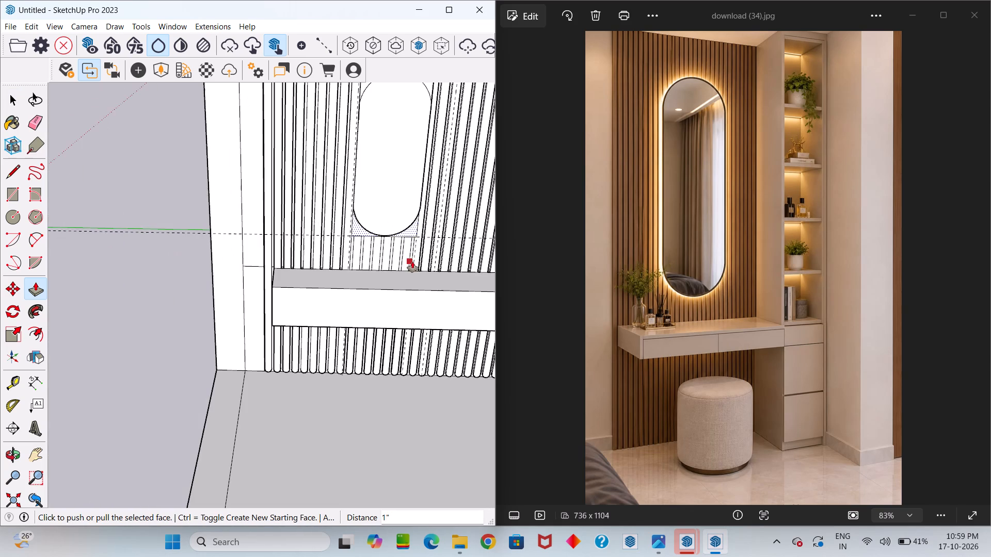
middle_drag(397, 183, 355, 298)
scroll(366, 125, up, 8)
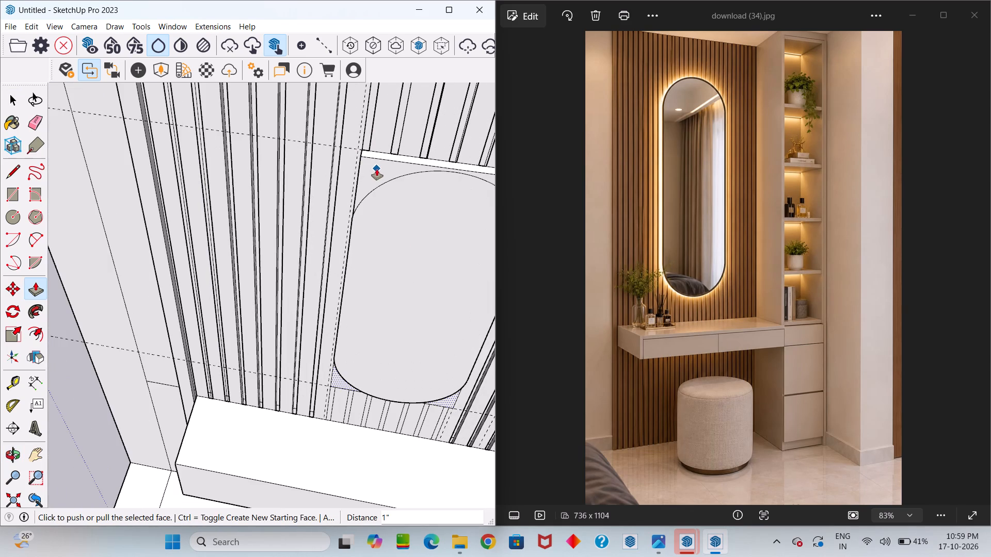
key(space)
click(382, 175)
scroll(361, 189, down, 12)
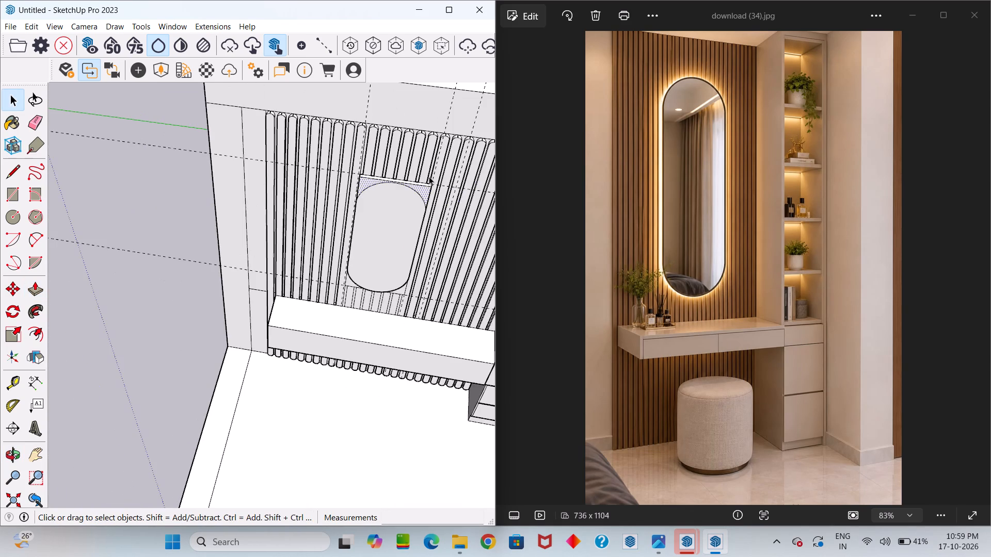
scroll(434, 192, up, 17)
key(p)
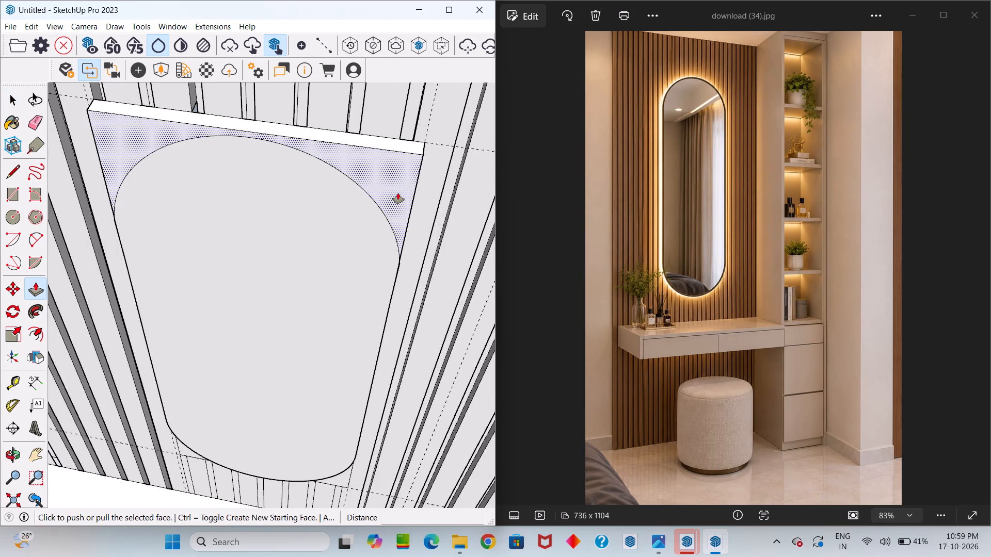
click(398, 193)
click(431, 155)
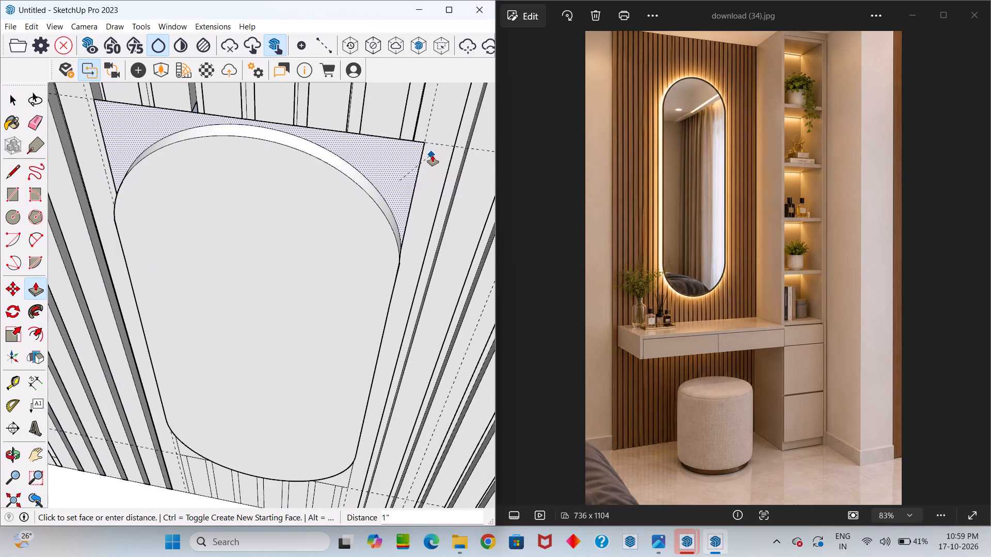
Erase the leftover edges of the mirror's original rectangular outline above its rounded top.
scroll(420, 177, down, 6)
middle_drag(419, 174, 424, 94)
scroll(414, 130, down, 7)
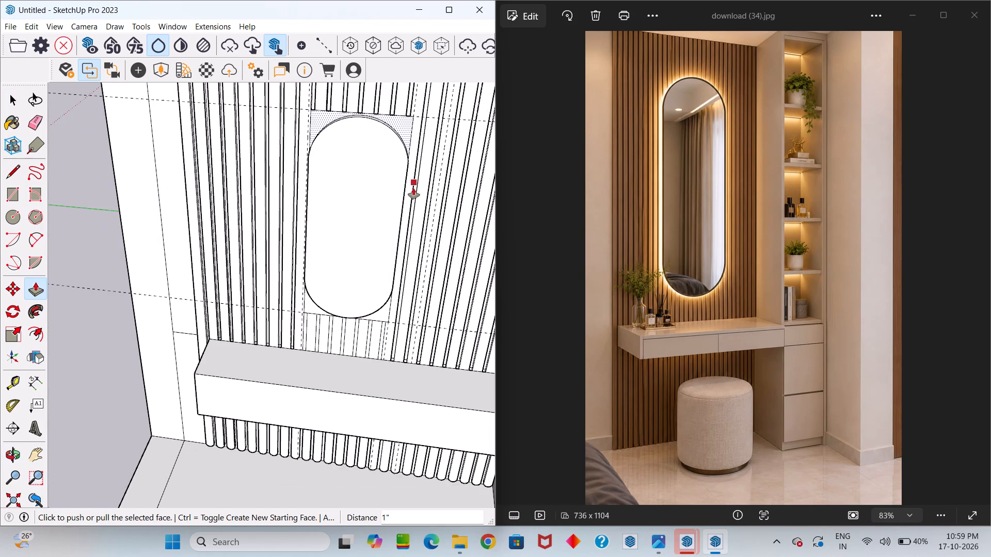
middle_drag(412, 173, 426, 133)
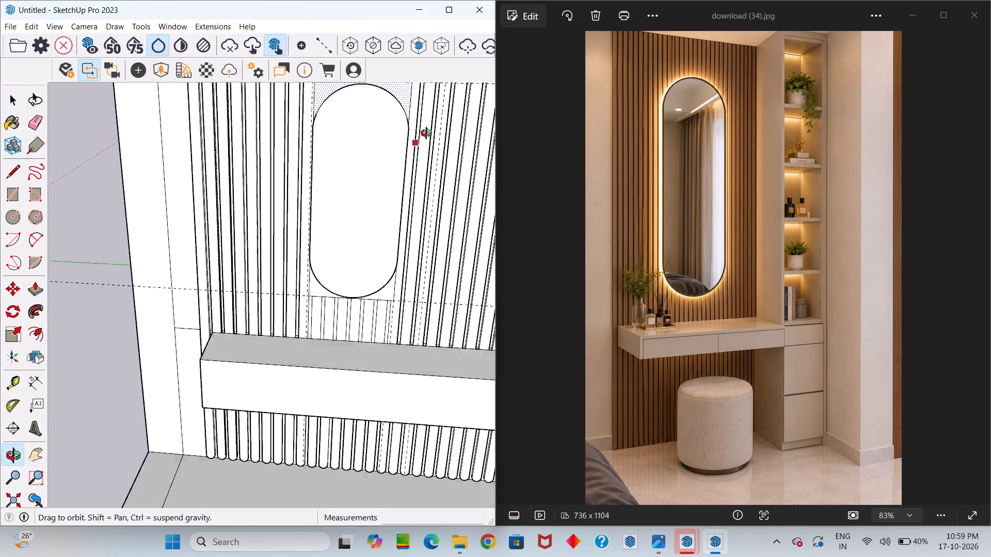
middle_drag(426, 133, 398, 195)
scroll(407, 157, up, 5)
key(space)
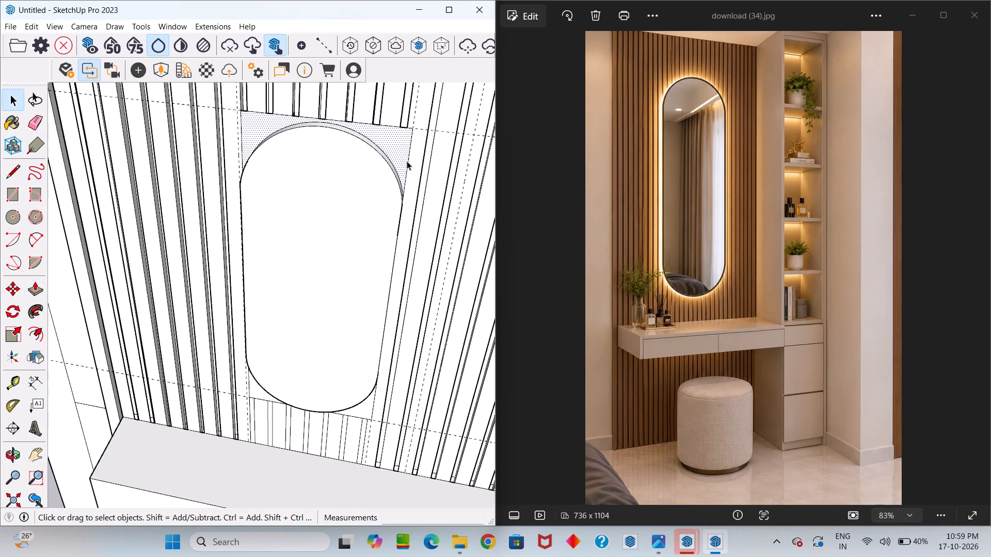
key(e)
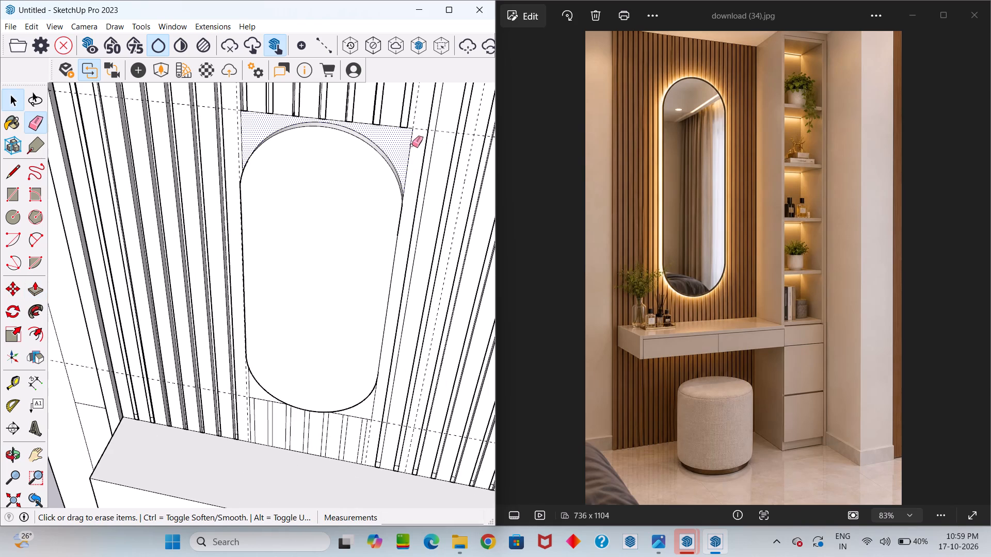
click(410, 145)
click(391, 129)
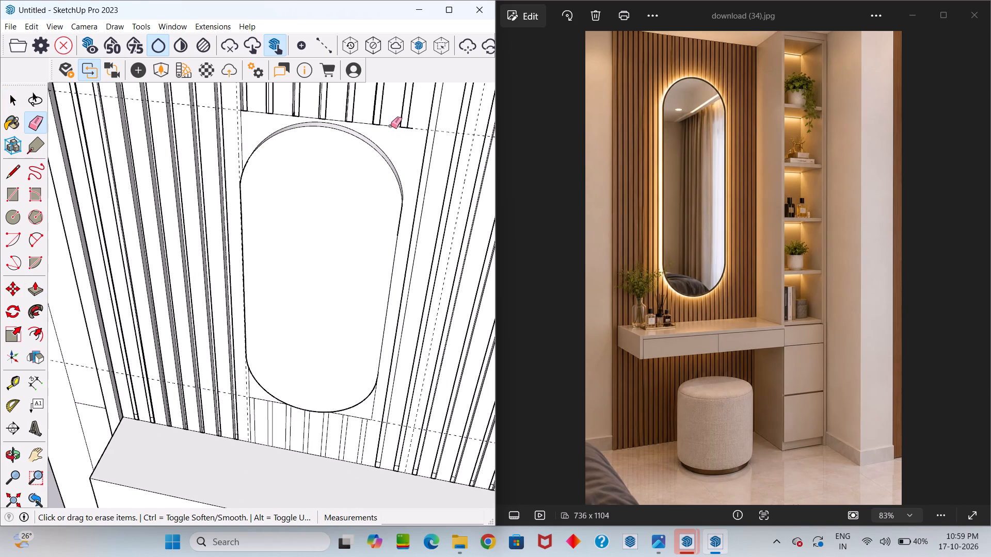
click(391, 126)
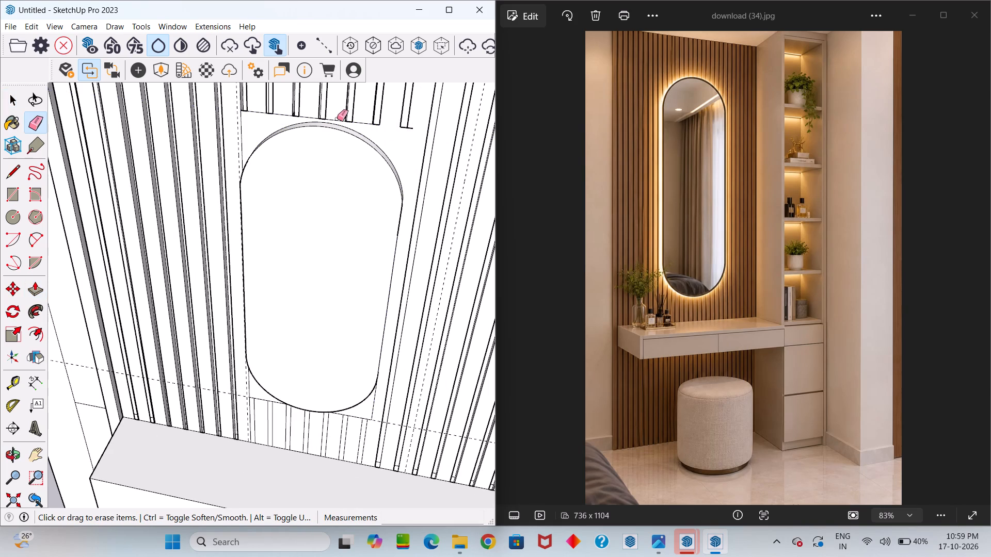
click(337, 119)
click(309, 116)
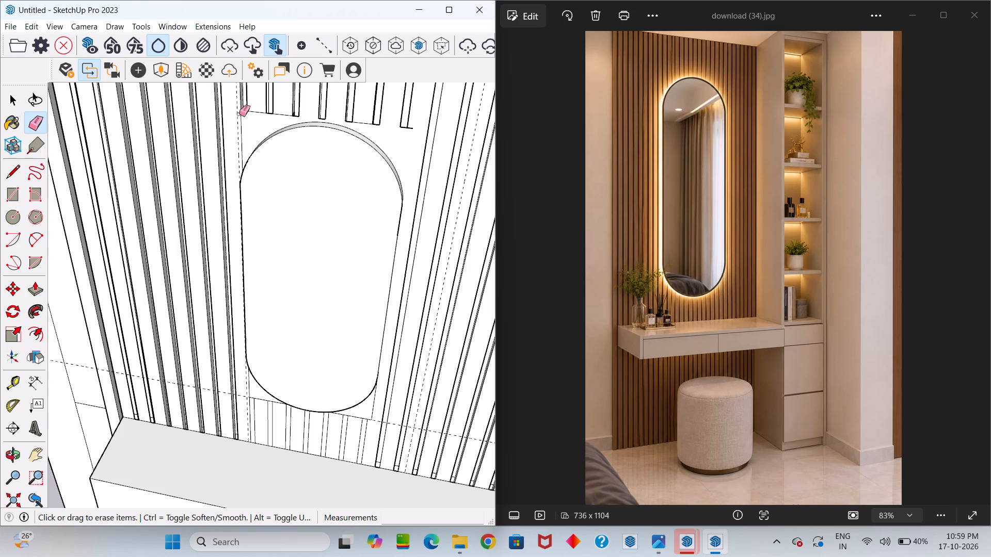
click(253, 113)
click(242, 120)
Examine the rounded mirror's edges, the slats around it and the flat strips between its lower end and the counter.
scroll(252, 165, down, 6)
middle_drag(259, 160, 458, 251)
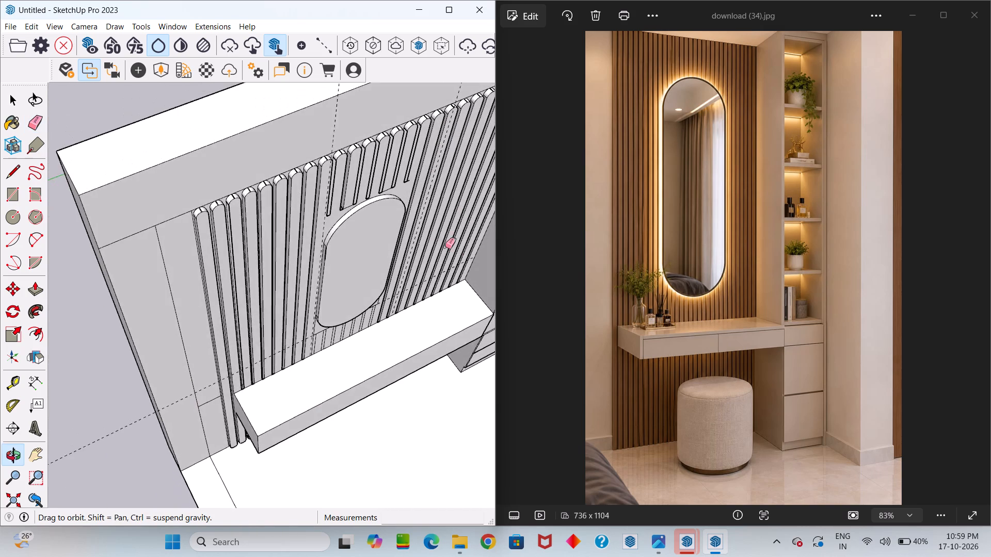
scroll(349, 227, up, 11)
middle_drag(282, 209, 202, 326)
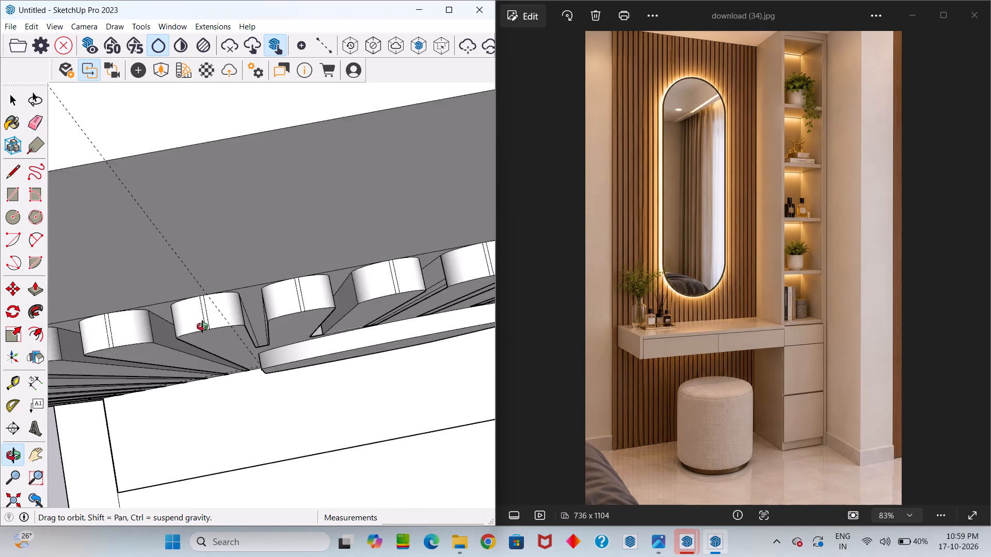
middle_drag(202, 326, 177, 182)
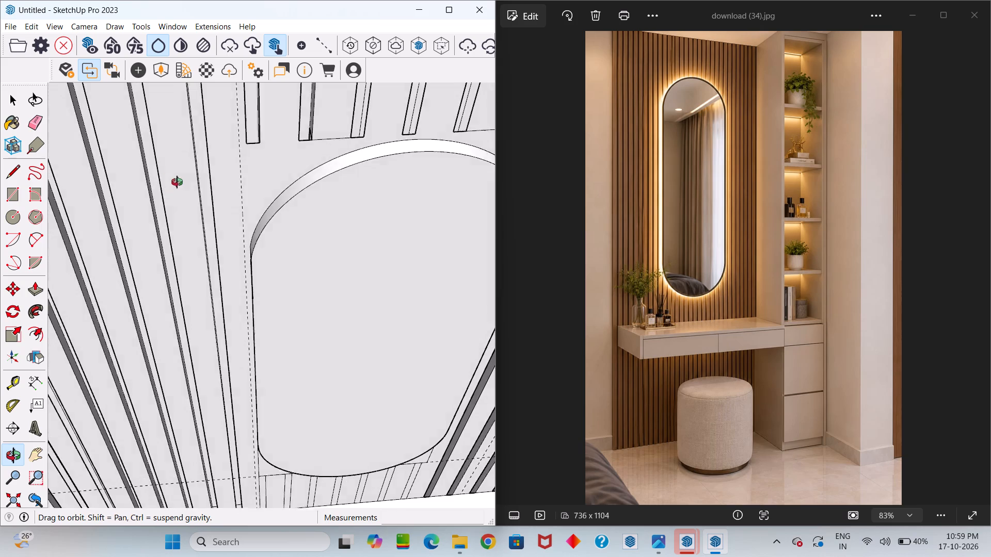
middle_drag(177, 182, 273, 157)
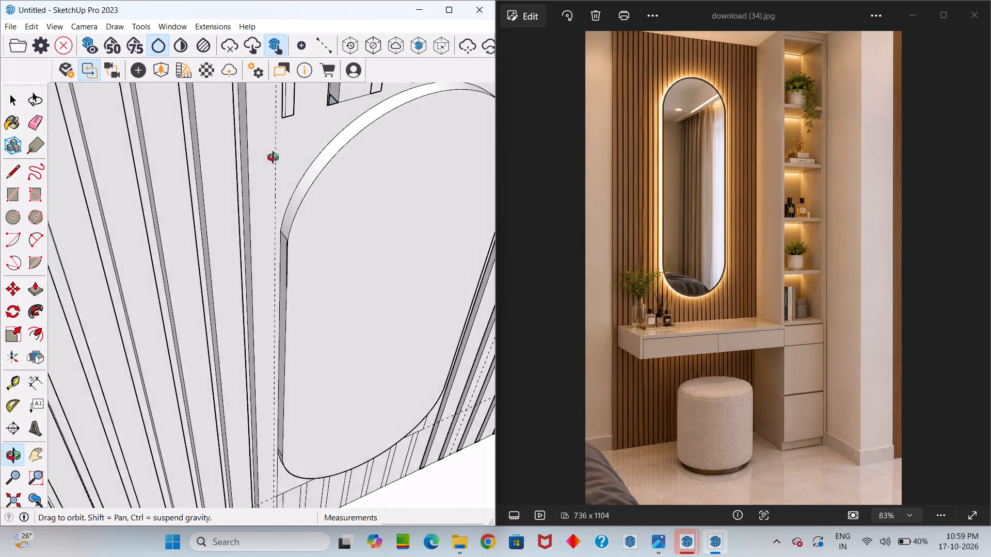
middle_drag(273, 157, 265, 133)
scroll(266, 132, down, 13)
middle_drag(283, 353, 256, 307)
scroll(266, 307, up, 3)
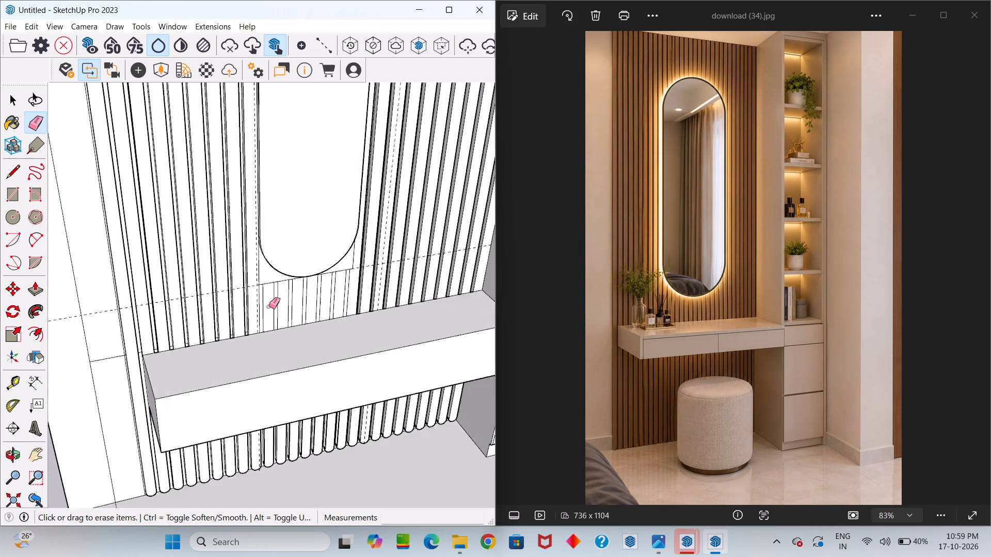
scroll(269, 306, up, 16)
middle_drag(256, 307, 239, 465)
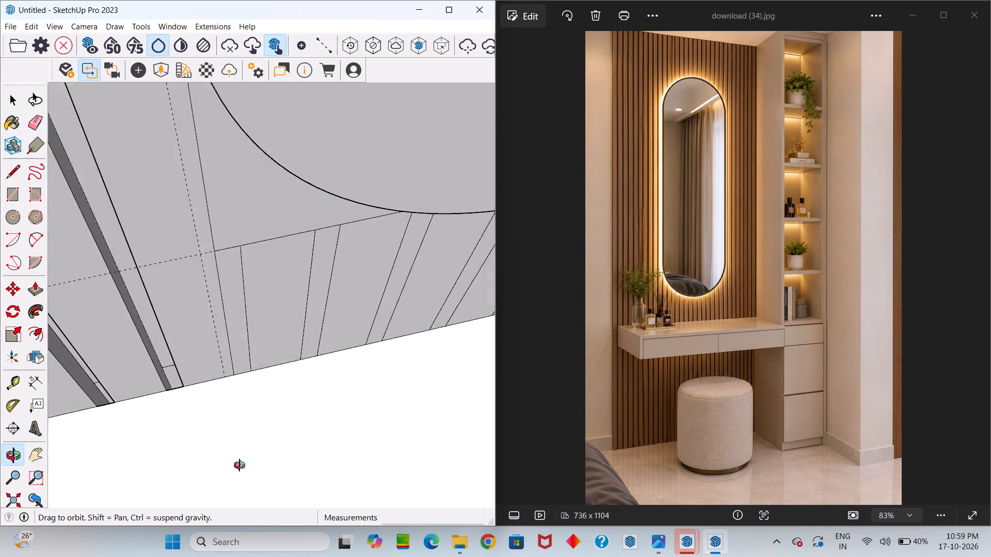
middle_drag(239, 465, 189, 299)
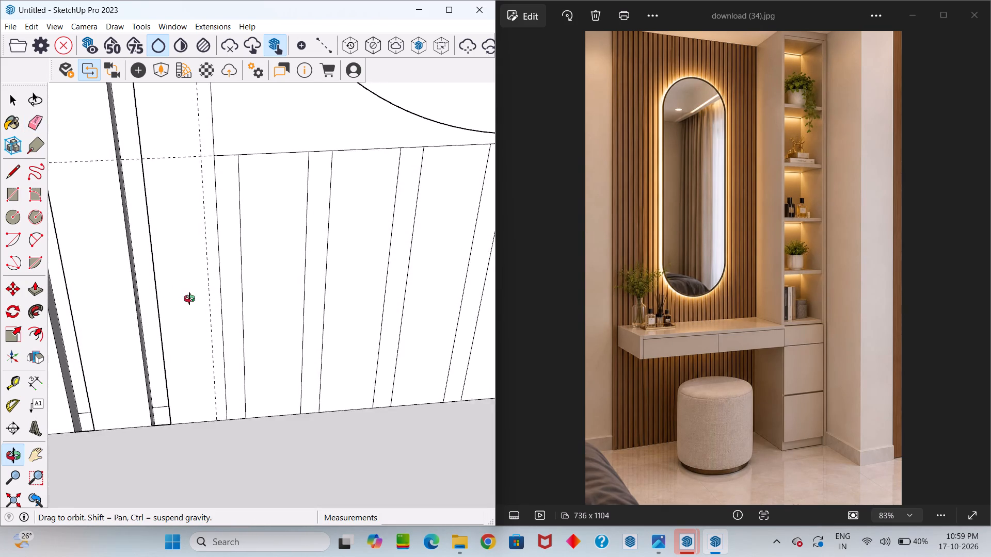
middle_drag(189, 299, 155, 391)
key(space)
scroll(243, 330, down, 4)
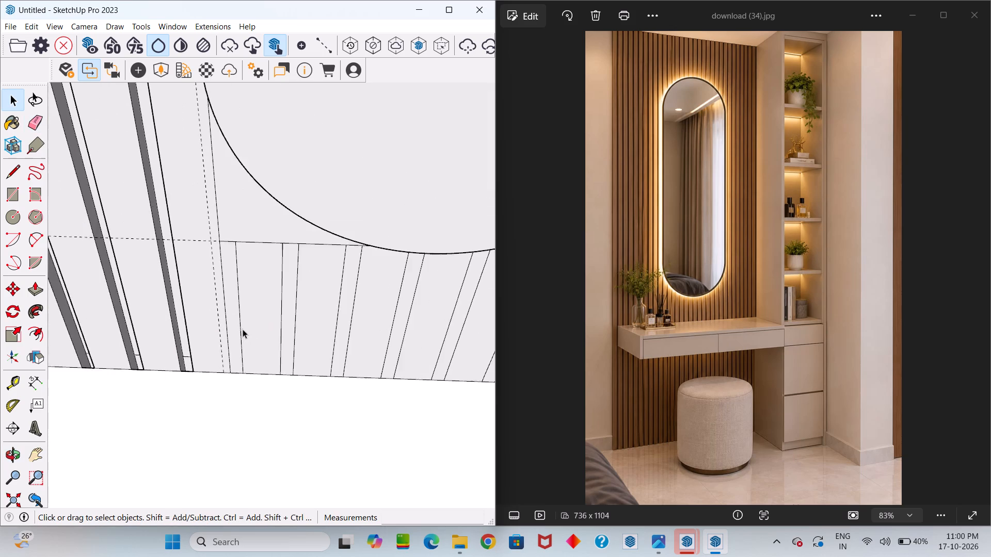
scroll(243, 329, down, 7)
middle_drag(250, 315, 229, 233)
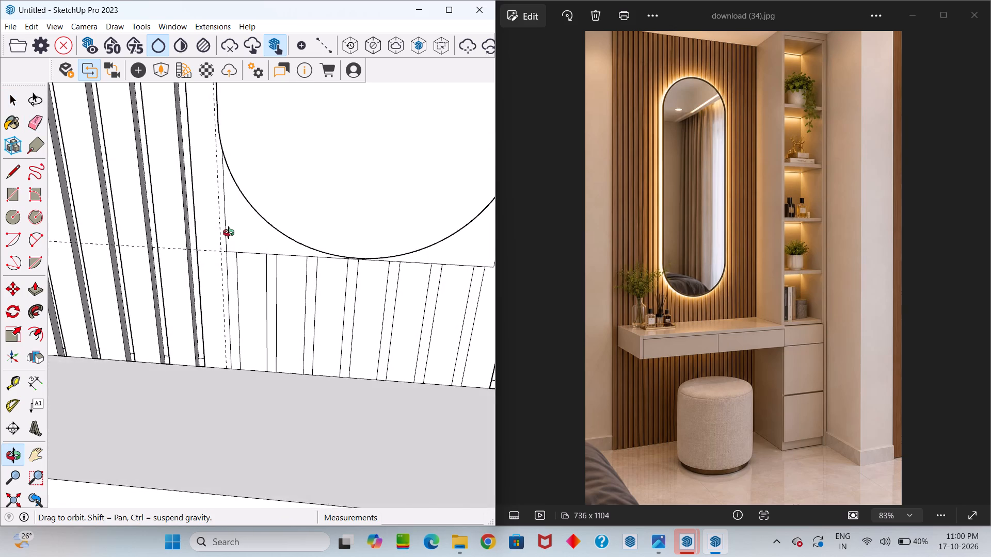
middle_drag(229, 233, 260, 176)
scroll(276, 274, up, 3)
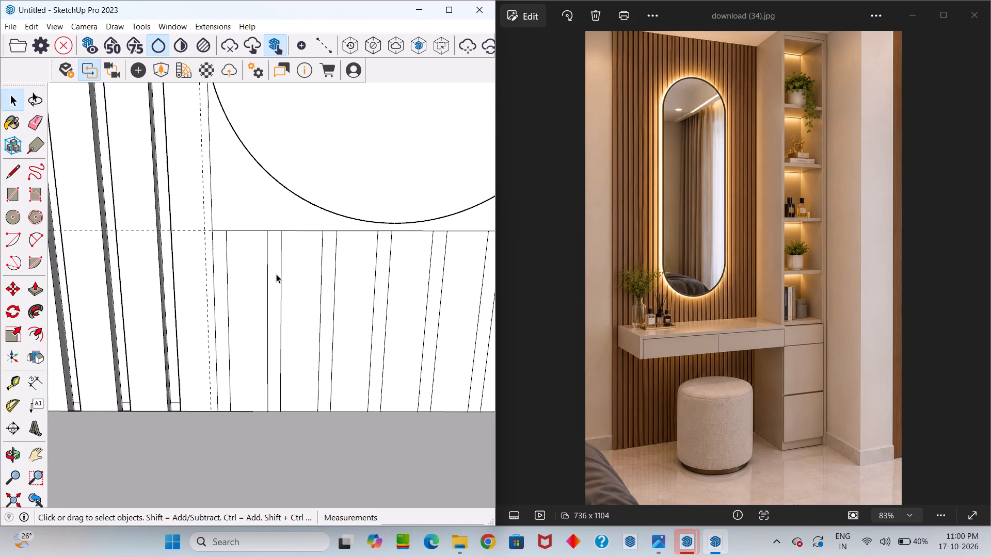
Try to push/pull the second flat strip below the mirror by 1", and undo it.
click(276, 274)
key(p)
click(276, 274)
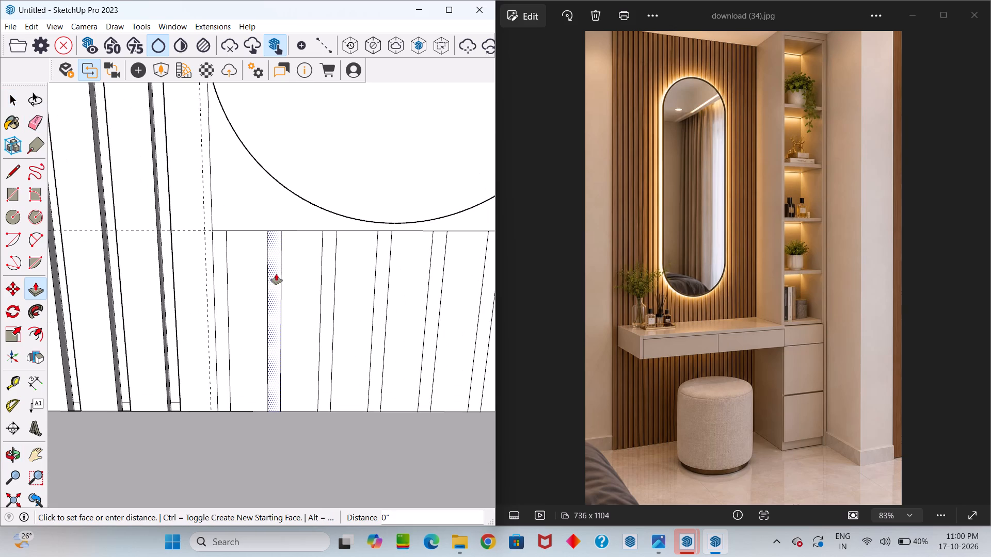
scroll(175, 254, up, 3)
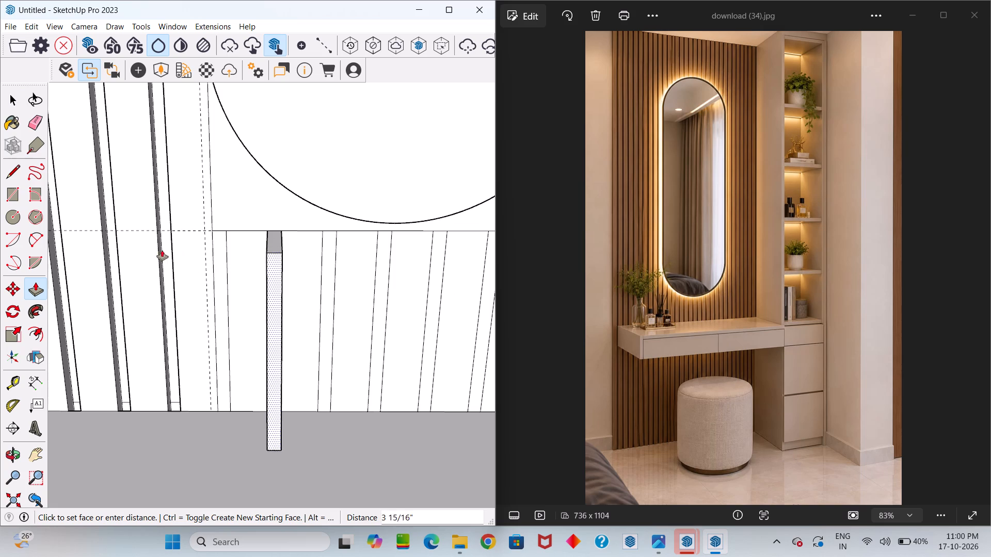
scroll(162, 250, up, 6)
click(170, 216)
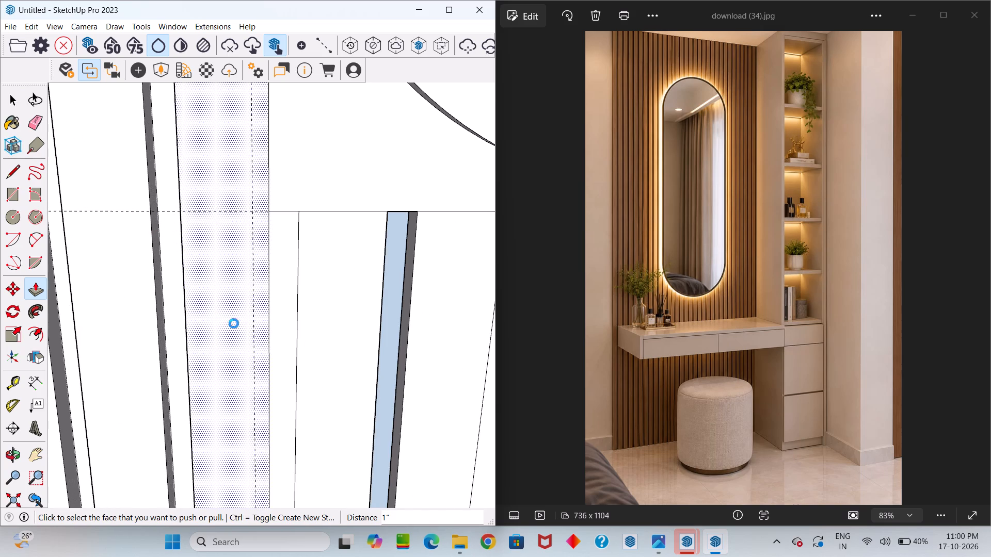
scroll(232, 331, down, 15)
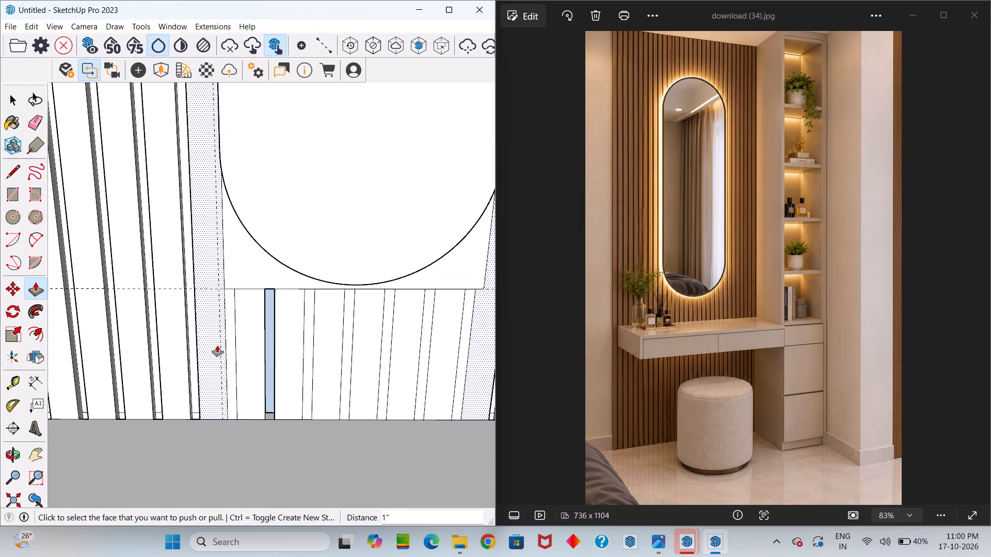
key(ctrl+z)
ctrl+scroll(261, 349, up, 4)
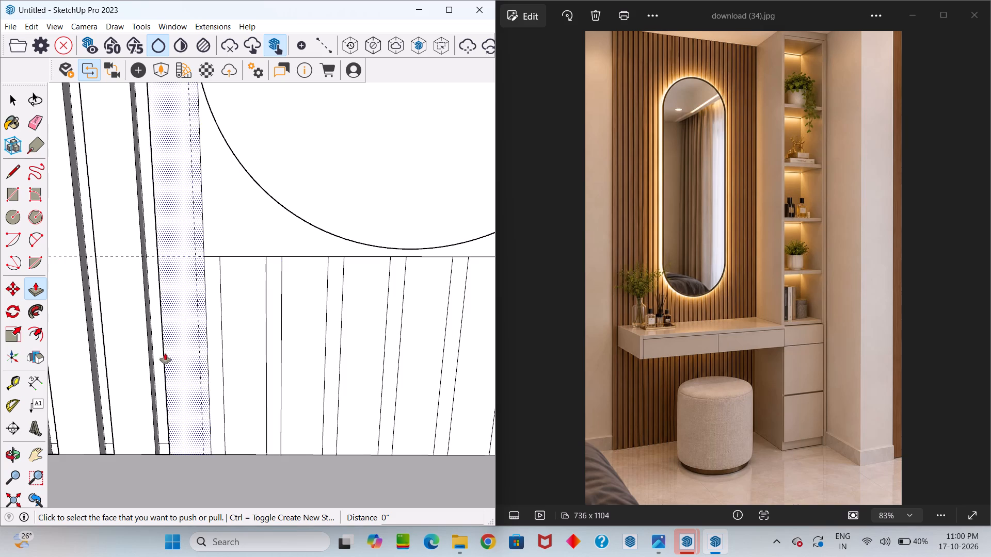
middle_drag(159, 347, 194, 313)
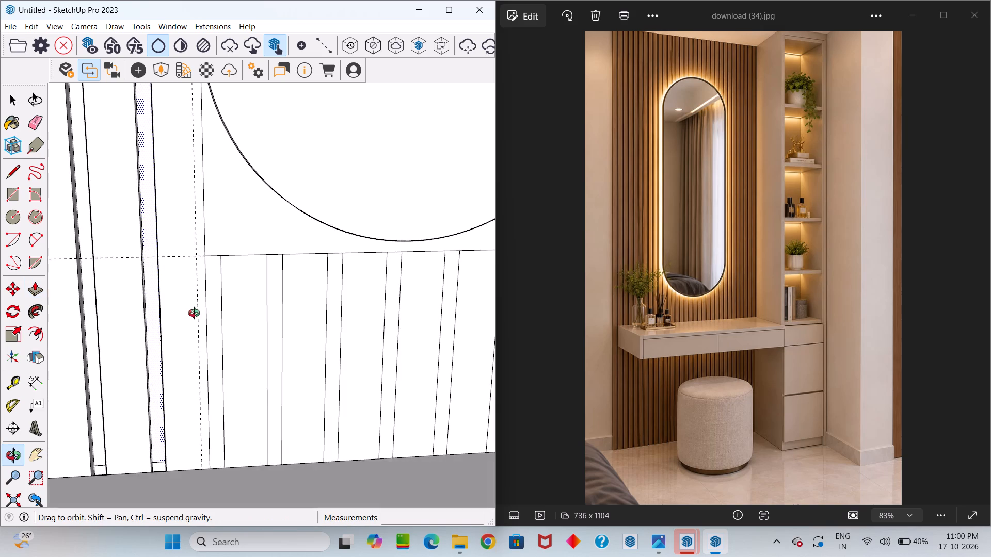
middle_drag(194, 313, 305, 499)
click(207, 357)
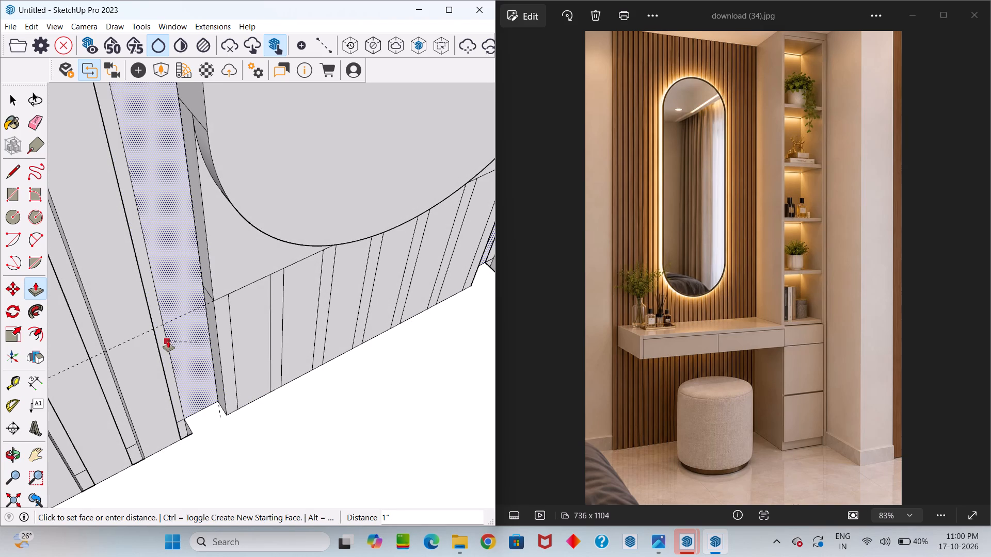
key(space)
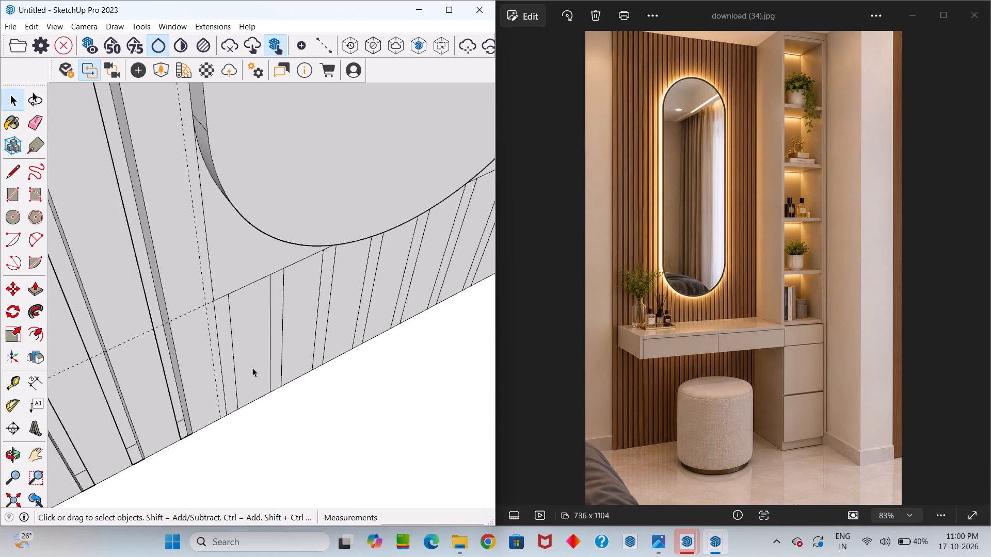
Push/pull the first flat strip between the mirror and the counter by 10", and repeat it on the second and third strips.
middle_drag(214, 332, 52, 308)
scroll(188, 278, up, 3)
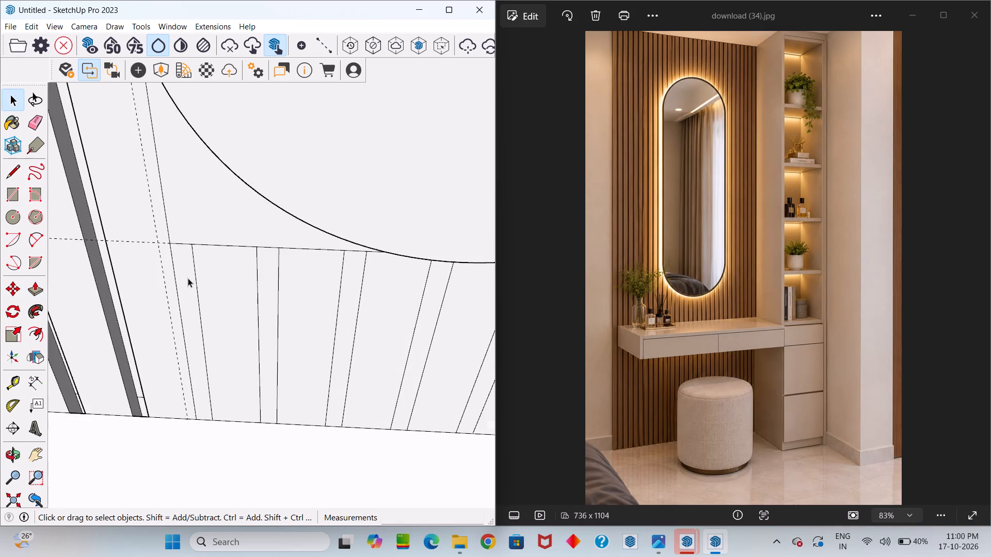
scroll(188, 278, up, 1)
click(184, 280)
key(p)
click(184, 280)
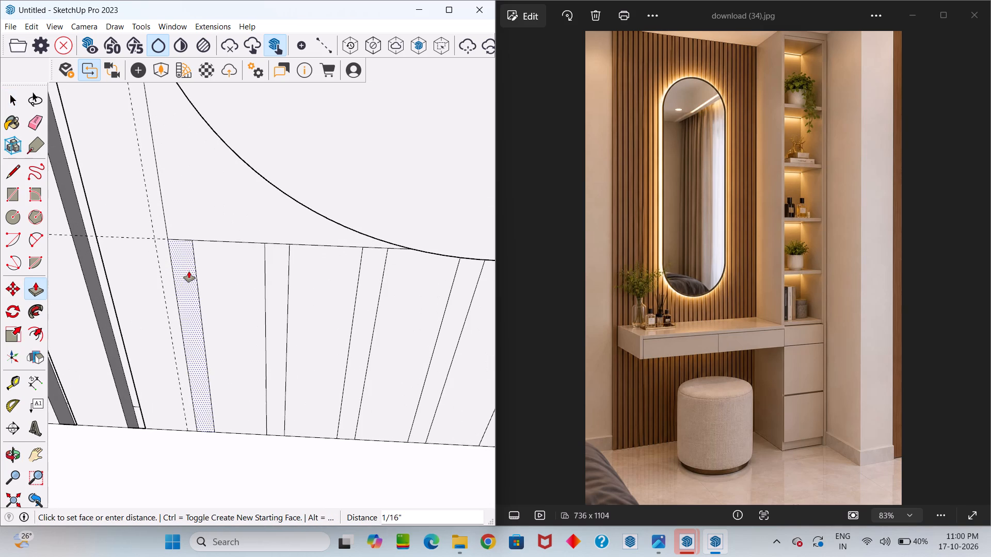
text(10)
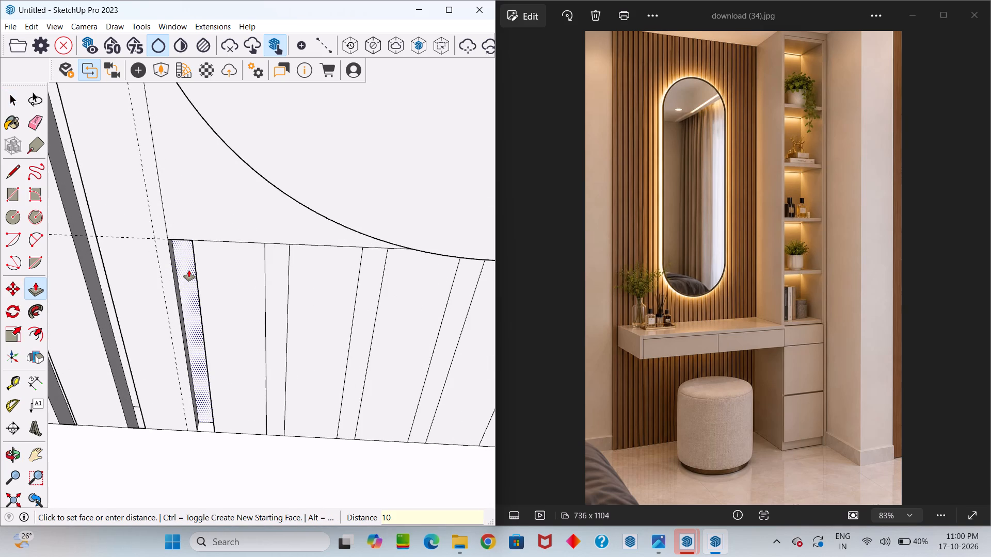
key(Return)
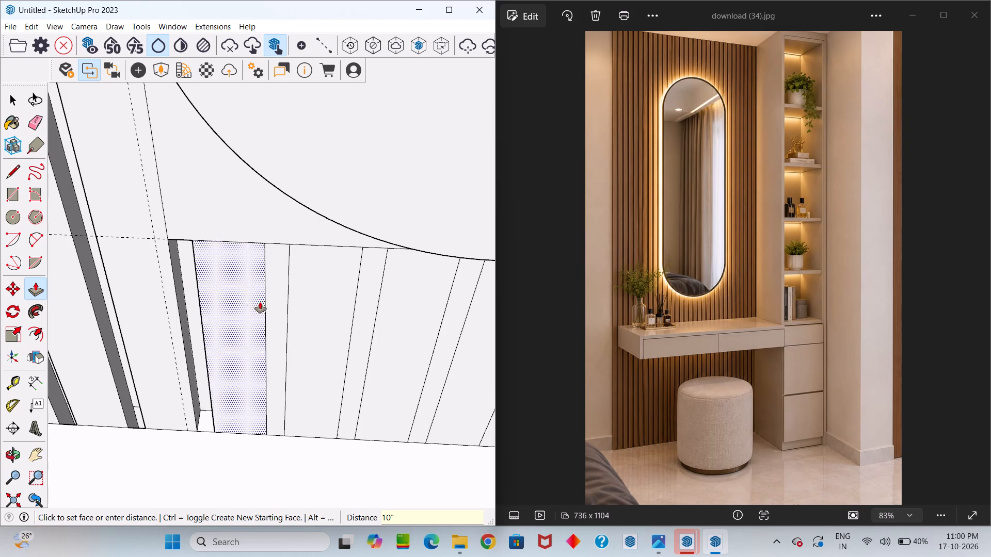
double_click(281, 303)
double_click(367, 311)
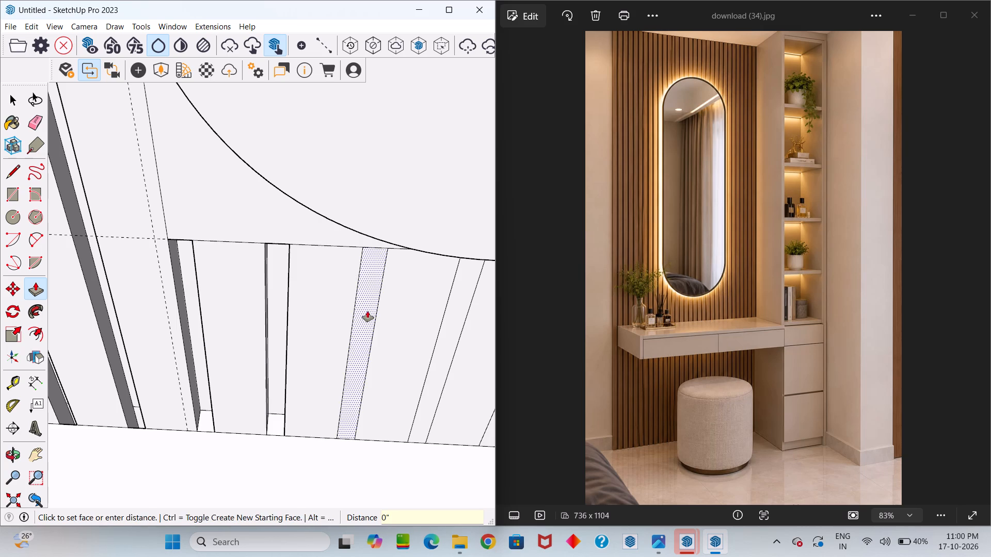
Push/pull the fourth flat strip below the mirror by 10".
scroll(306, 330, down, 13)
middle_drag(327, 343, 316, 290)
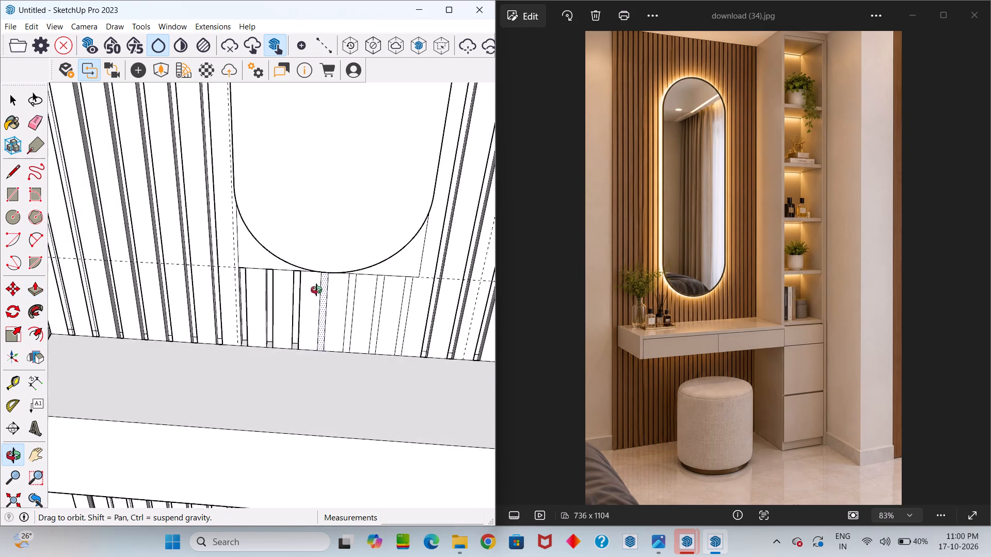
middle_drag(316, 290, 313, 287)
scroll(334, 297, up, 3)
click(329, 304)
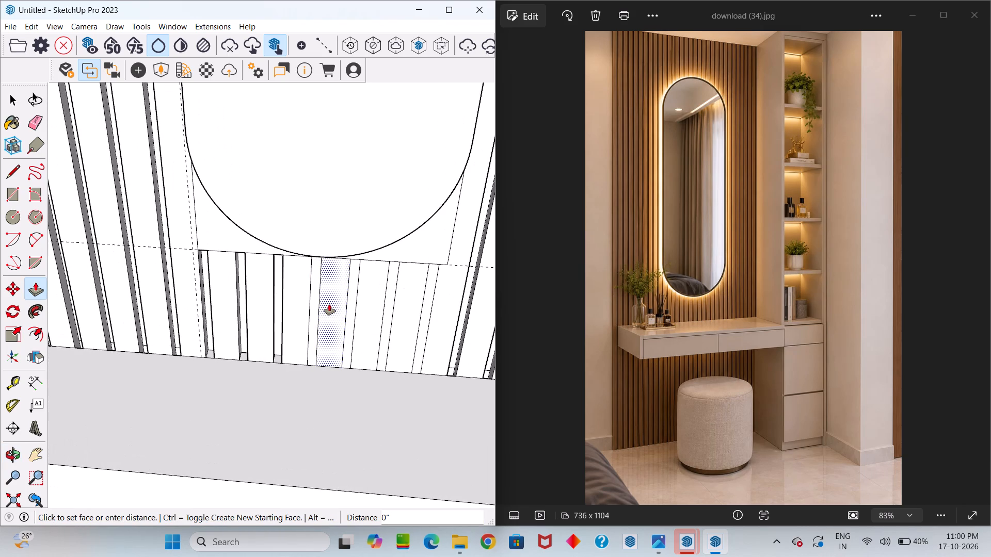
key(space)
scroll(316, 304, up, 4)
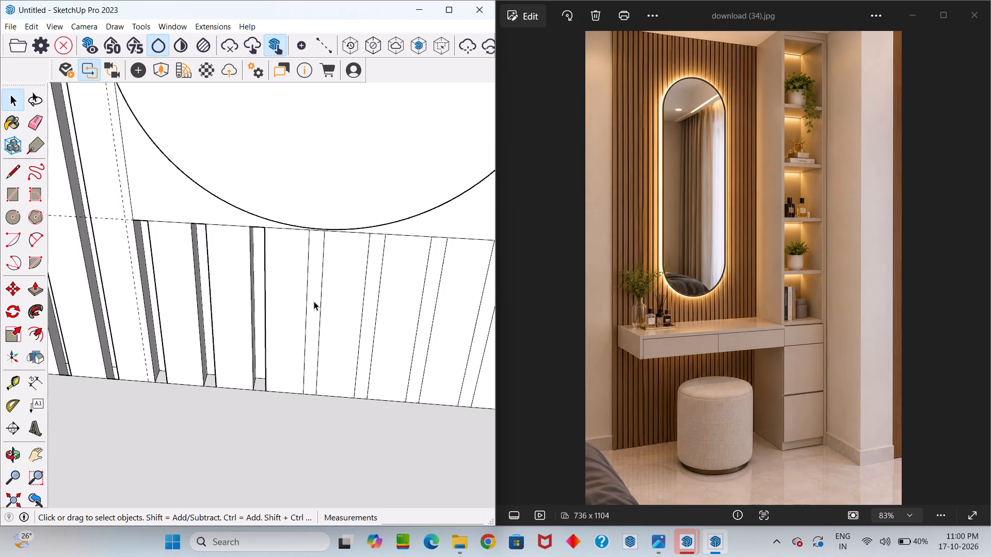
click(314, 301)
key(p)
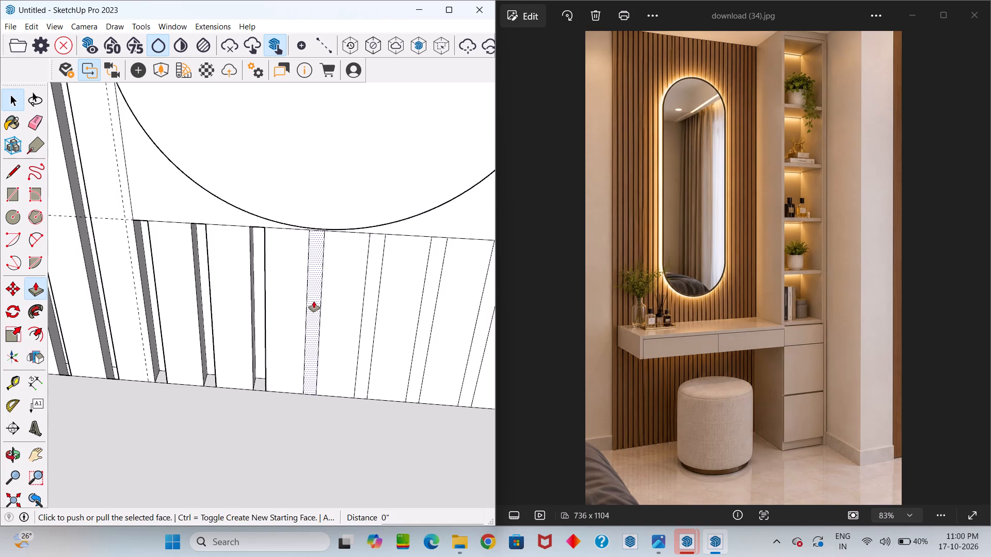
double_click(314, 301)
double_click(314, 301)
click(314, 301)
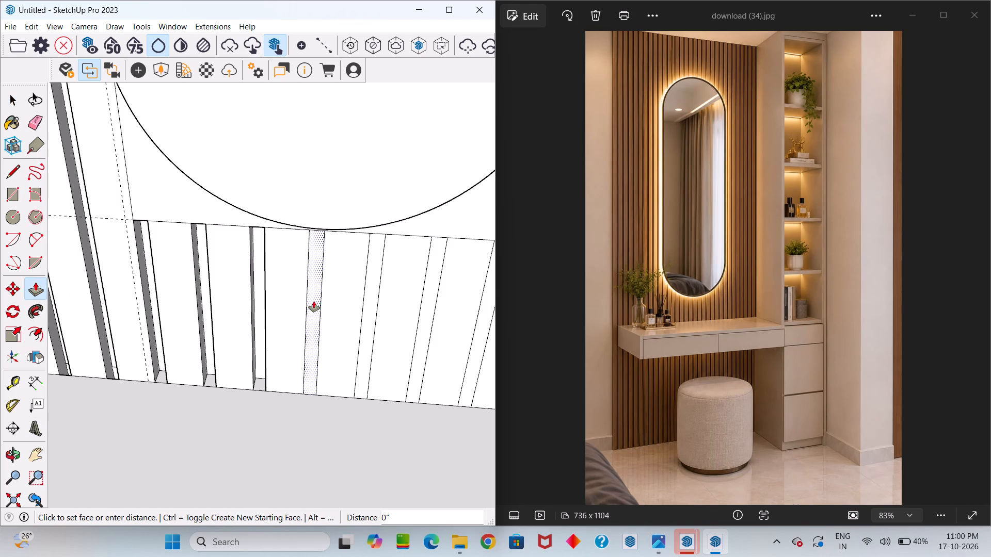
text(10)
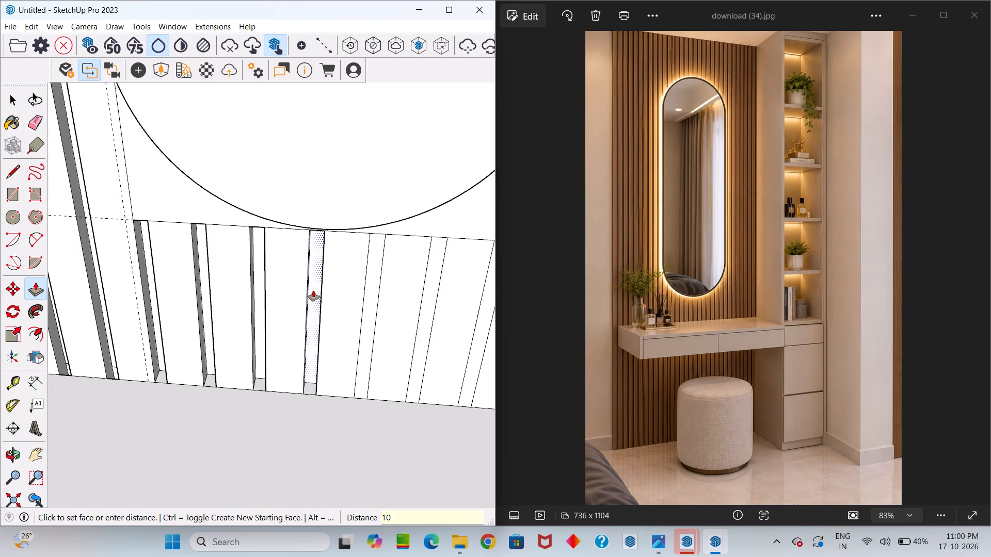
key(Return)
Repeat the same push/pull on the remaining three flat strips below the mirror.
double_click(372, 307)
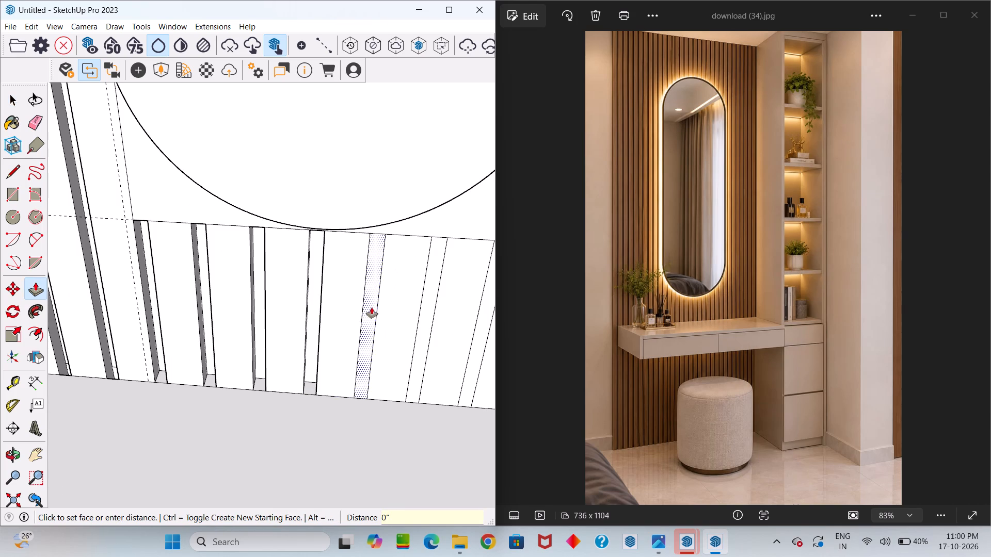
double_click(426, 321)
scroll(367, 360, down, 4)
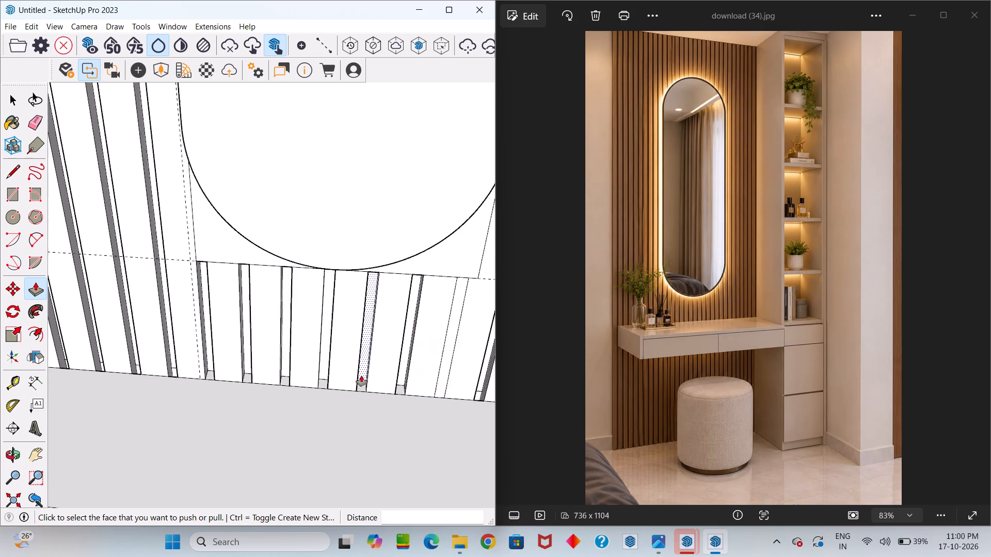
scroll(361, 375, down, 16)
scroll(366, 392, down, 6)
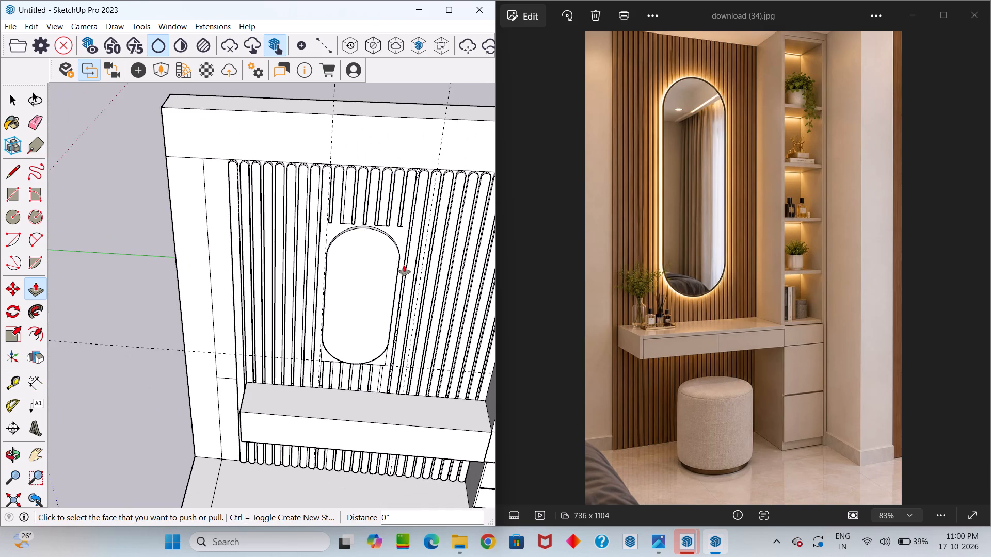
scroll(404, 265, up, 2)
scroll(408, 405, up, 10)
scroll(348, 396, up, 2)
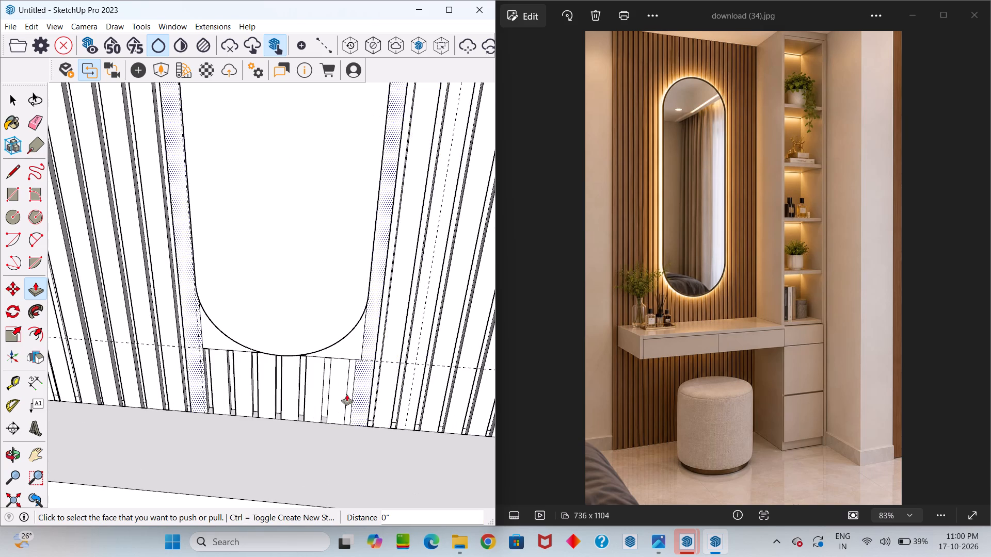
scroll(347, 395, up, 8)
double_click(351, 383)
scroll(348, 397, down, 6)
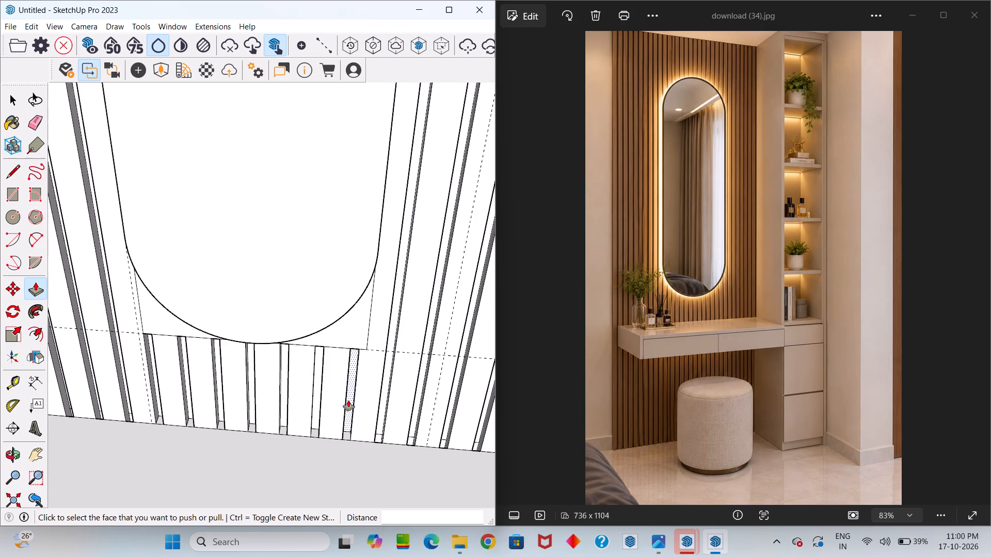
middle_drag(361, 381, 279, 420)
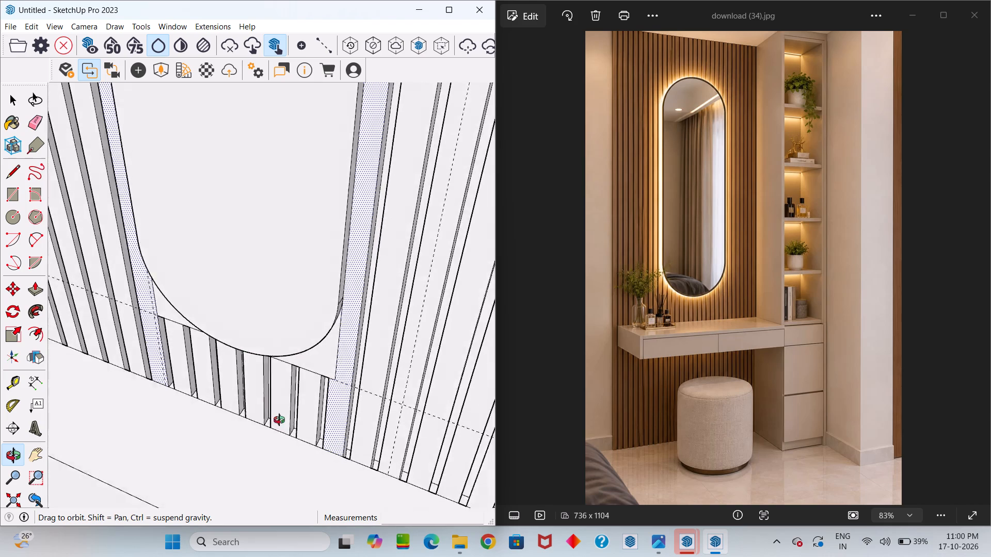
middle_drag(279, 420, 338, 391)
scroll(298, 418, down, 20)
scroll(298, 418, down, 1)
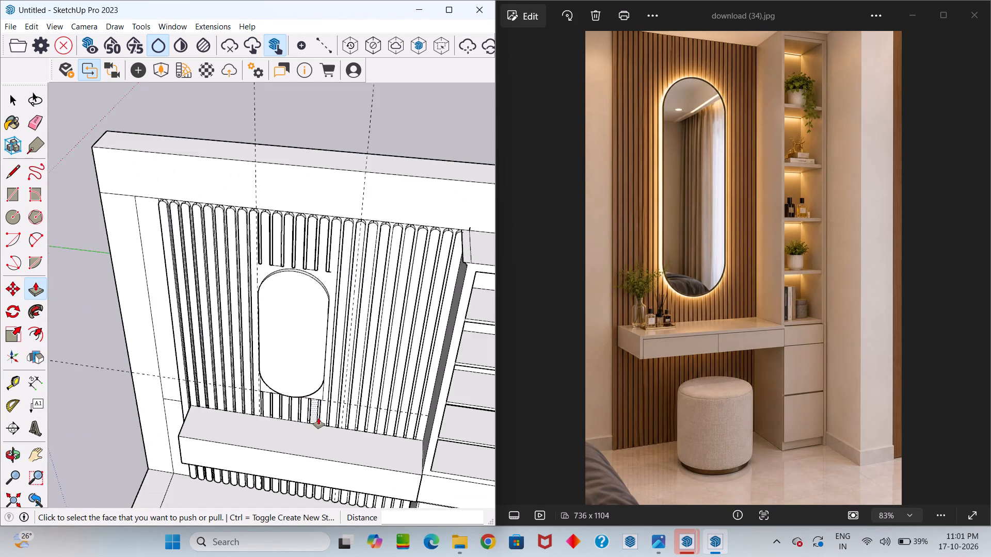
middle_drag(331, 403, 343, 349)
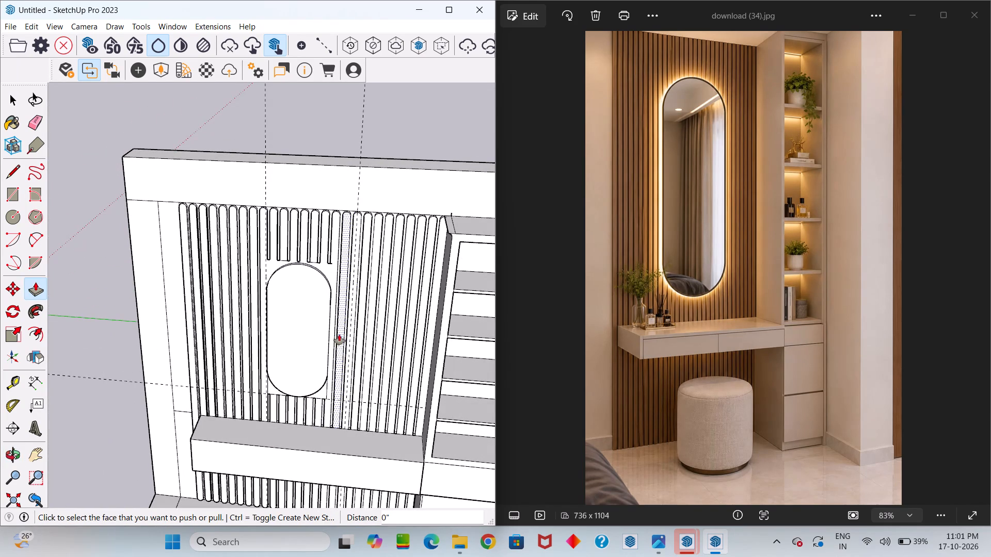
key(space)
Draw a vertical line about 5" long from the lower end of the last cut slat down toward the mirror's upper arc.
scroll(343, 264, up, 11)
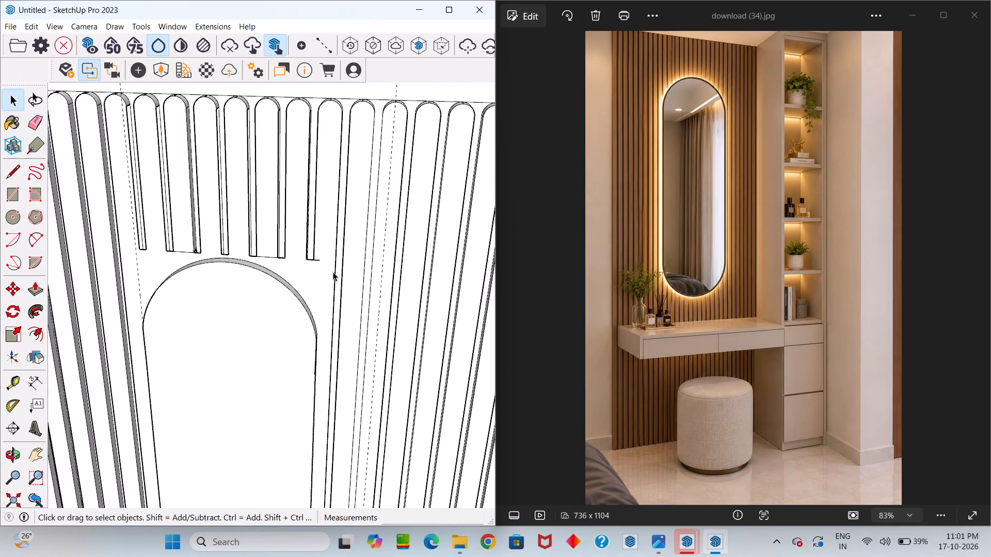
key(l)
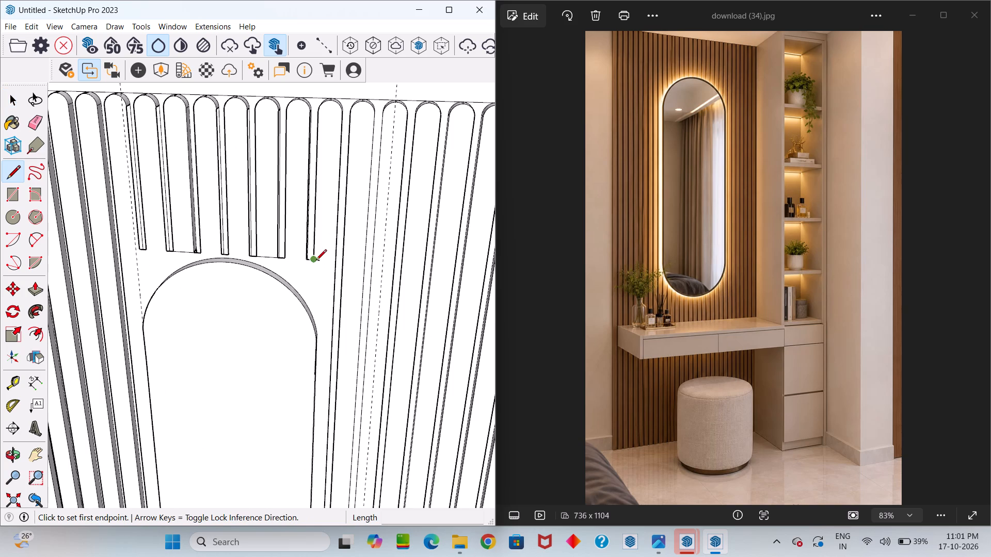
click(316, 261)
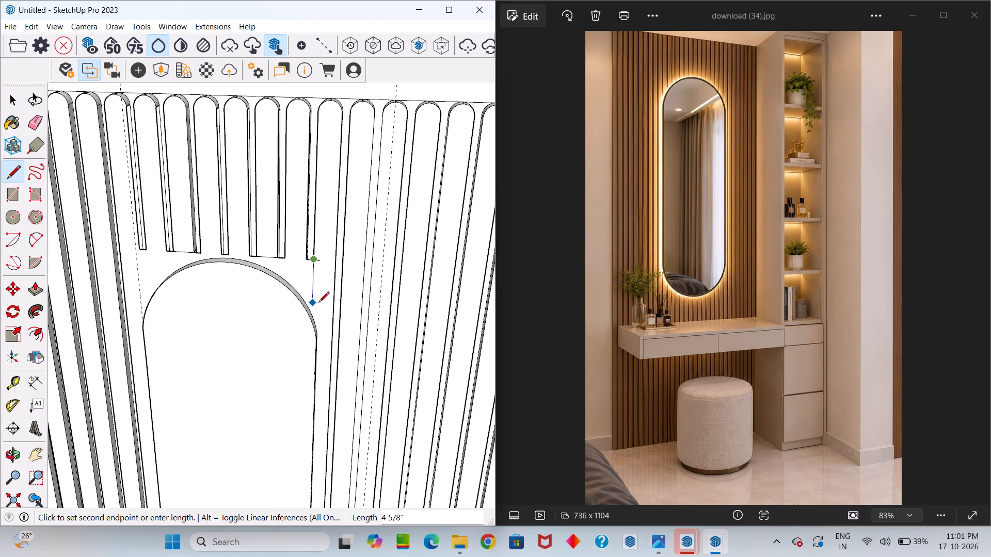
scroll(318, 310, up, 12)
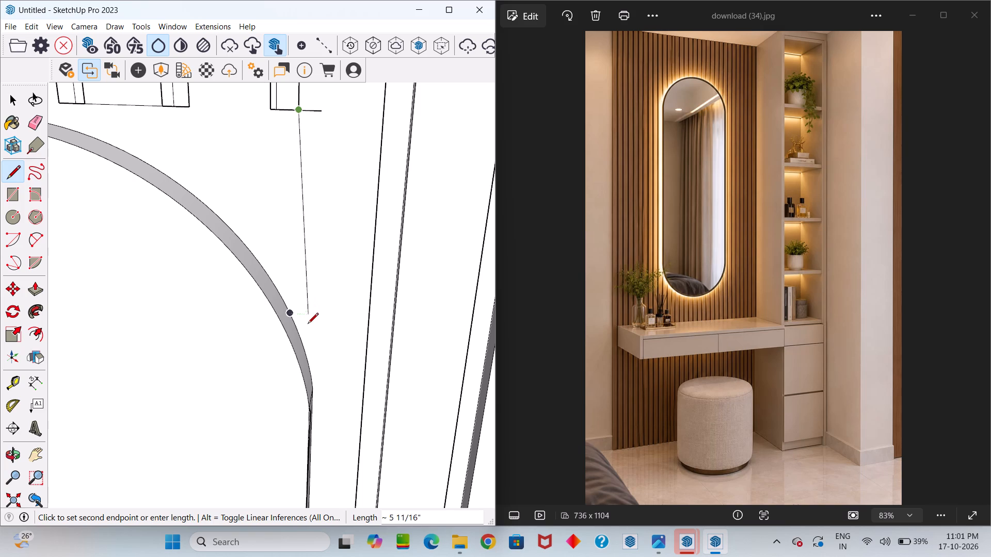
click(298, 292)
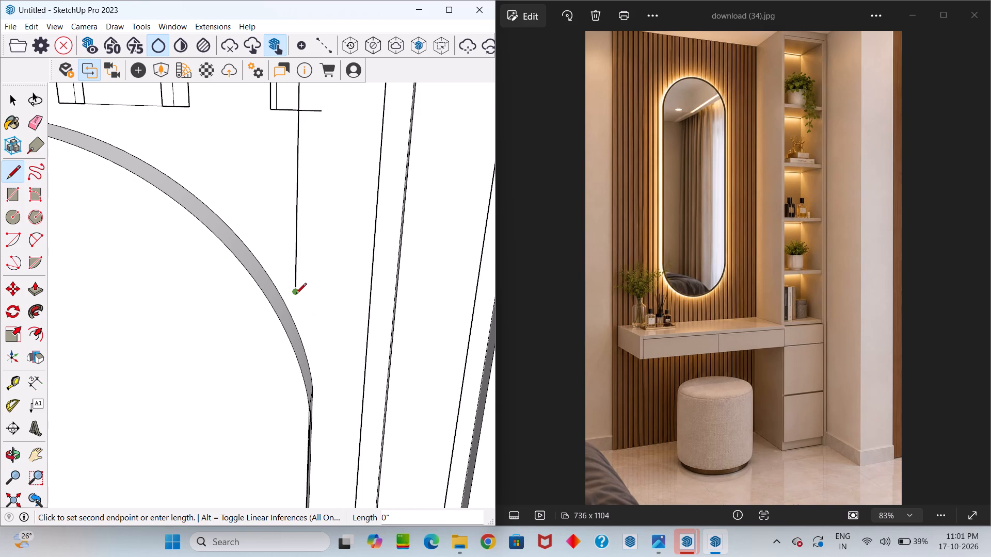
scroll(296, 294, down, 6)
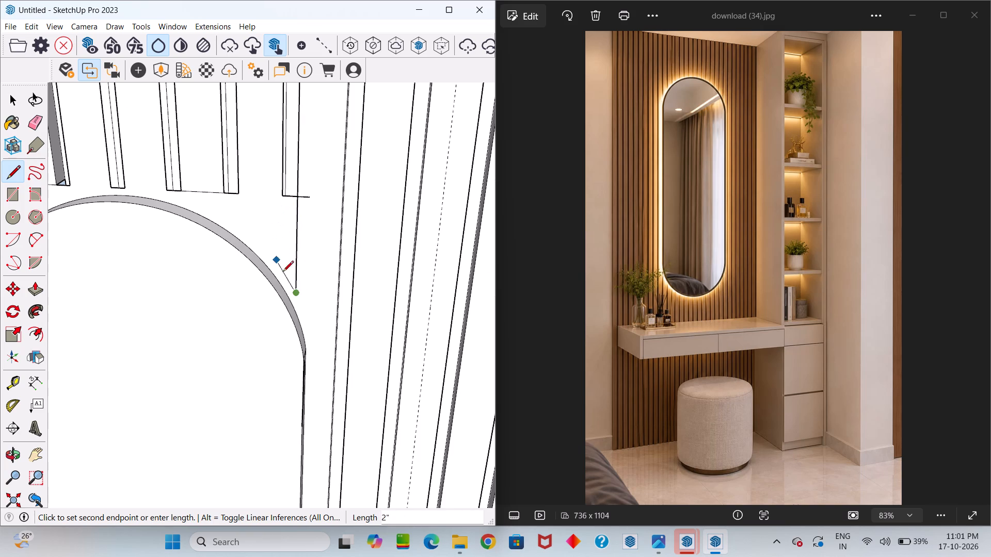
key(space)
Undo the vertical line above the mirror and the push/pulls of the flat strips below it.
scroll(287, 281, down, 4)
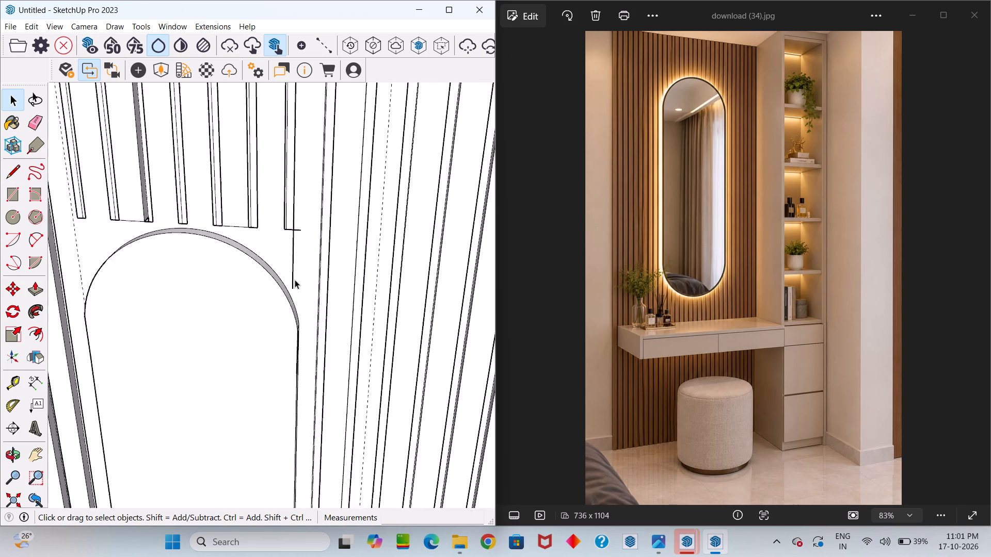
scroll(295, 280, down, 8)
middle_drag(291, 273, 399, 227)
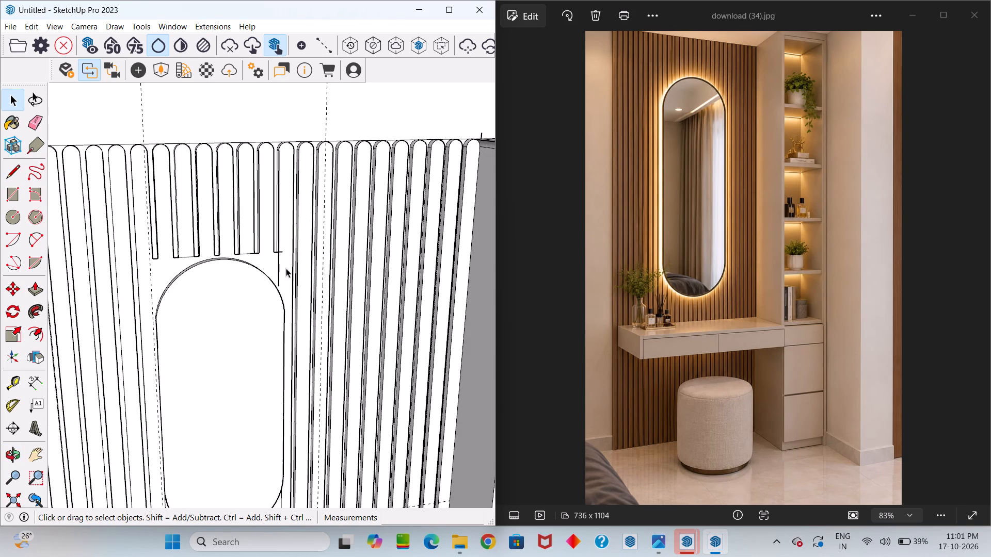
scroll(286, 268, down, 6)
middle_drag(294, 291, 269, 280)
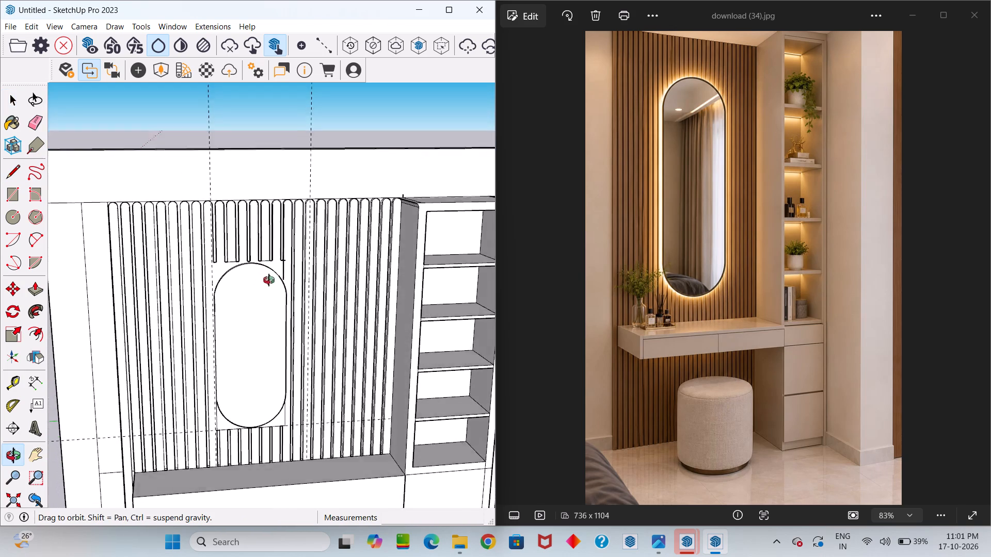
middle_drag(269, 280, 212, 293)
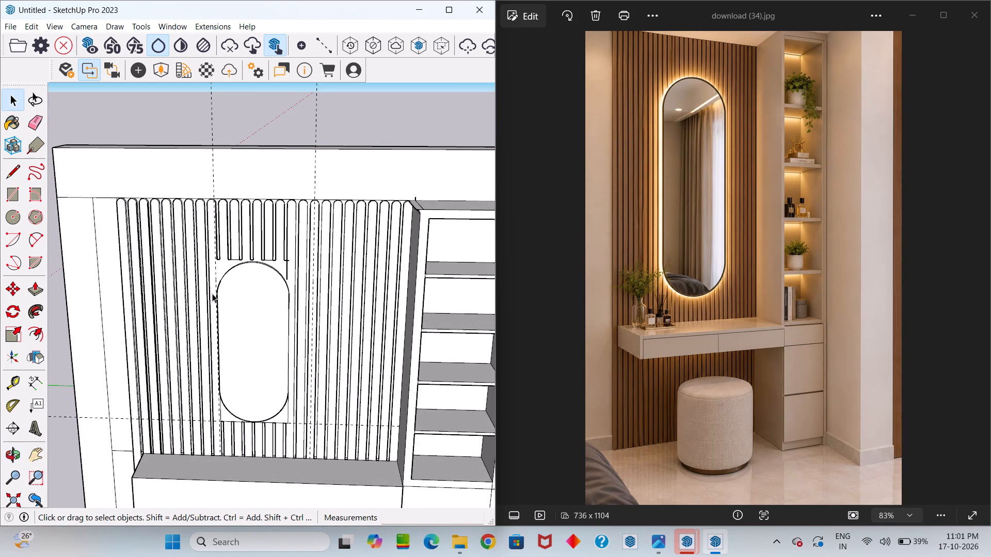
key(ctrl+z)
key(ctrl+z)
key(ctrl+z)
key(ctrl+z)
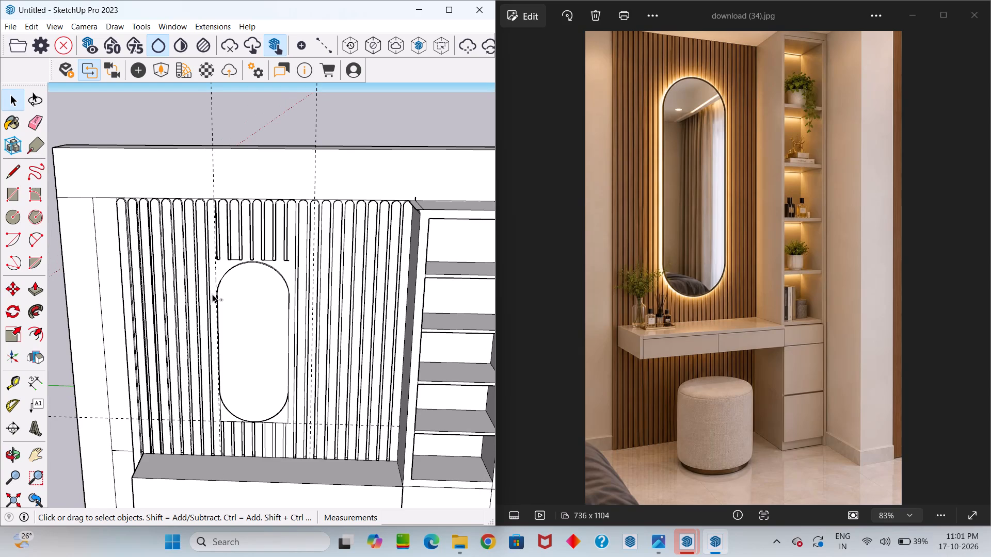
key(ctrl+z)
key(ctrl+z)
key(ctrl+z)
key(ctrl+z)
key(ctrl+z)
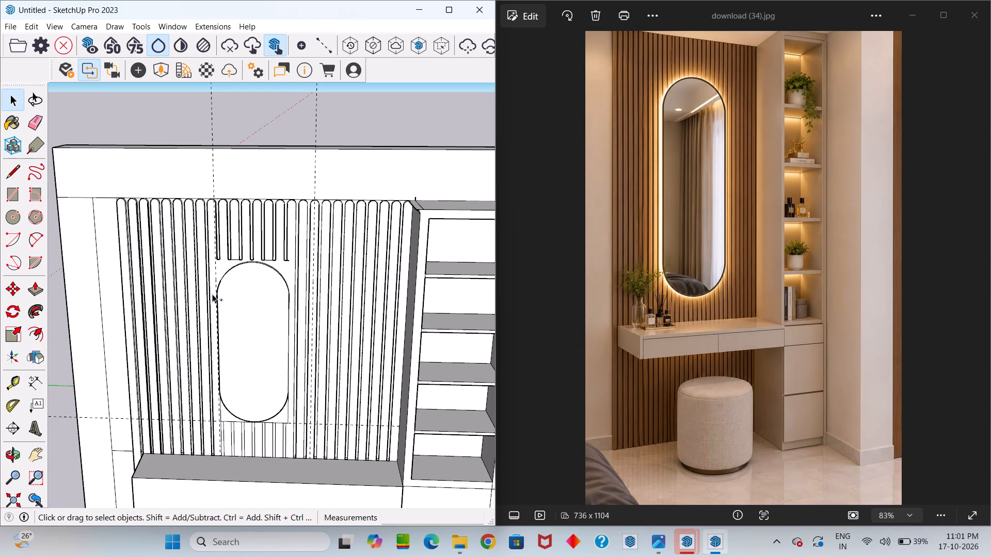
Undo the earlier mirror edits back to the full rectangular outline with the rounded shape inside and its guide lines.
key(ctrl+z)
key(ctrl+z)
key(ctrl+z)
key(ctrl+z)
key(ctrl+z)
key(ctrl+z)
key(ctrl+z)
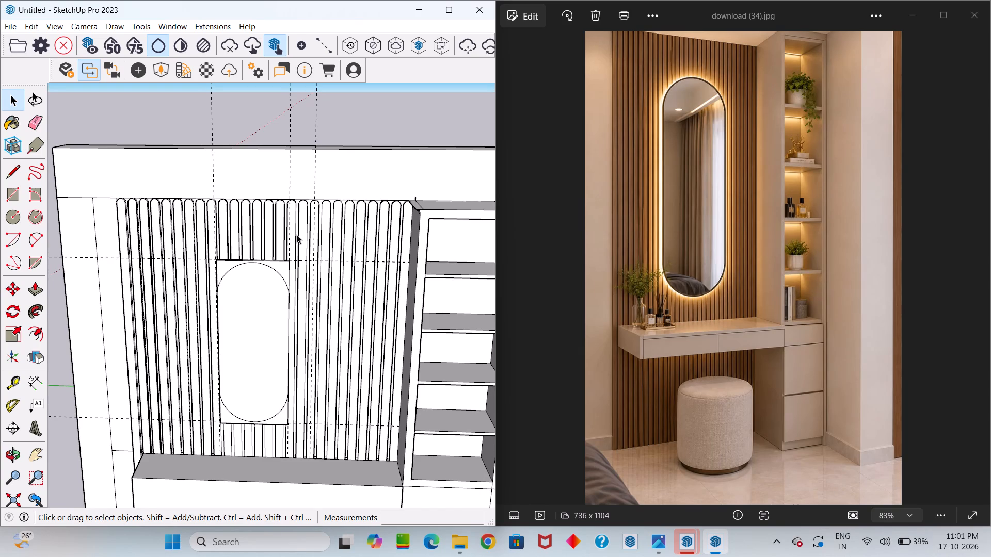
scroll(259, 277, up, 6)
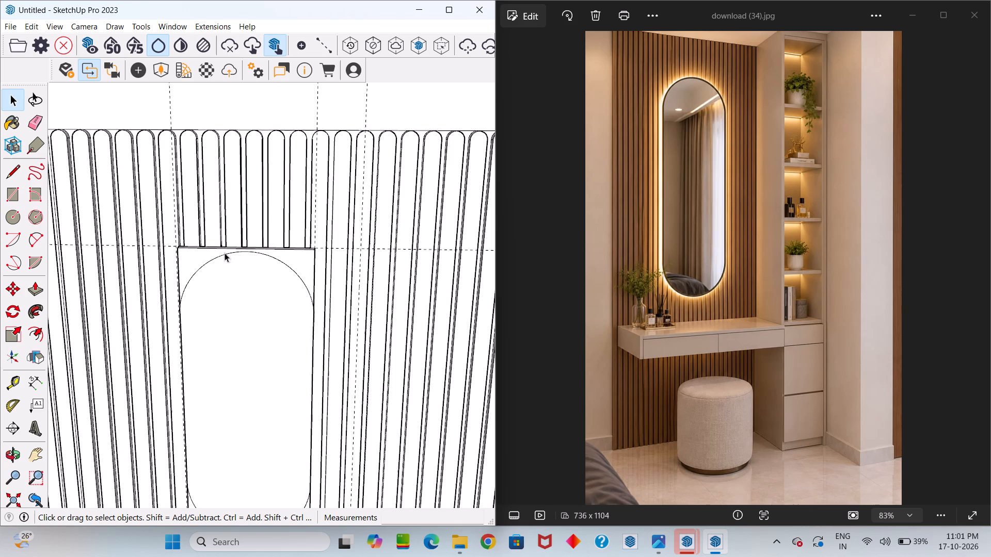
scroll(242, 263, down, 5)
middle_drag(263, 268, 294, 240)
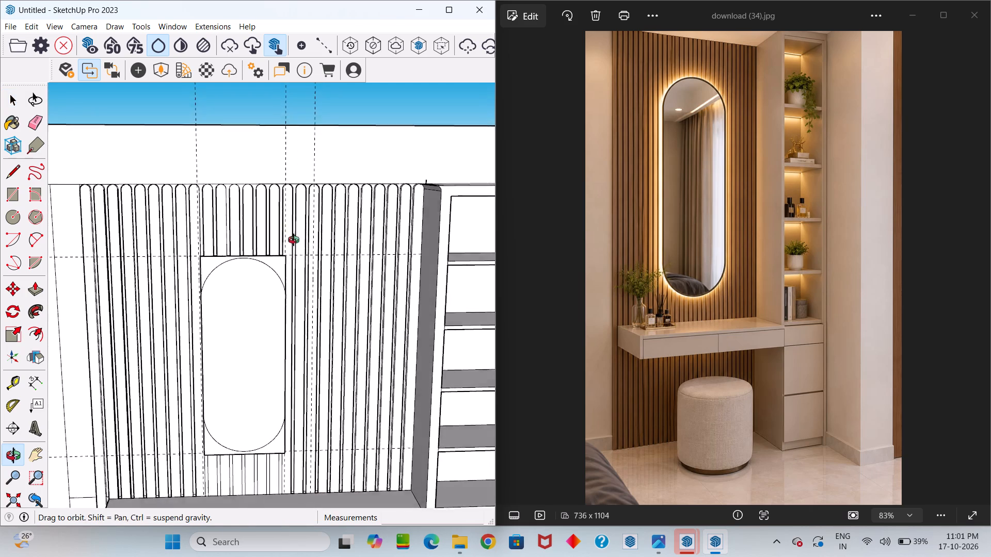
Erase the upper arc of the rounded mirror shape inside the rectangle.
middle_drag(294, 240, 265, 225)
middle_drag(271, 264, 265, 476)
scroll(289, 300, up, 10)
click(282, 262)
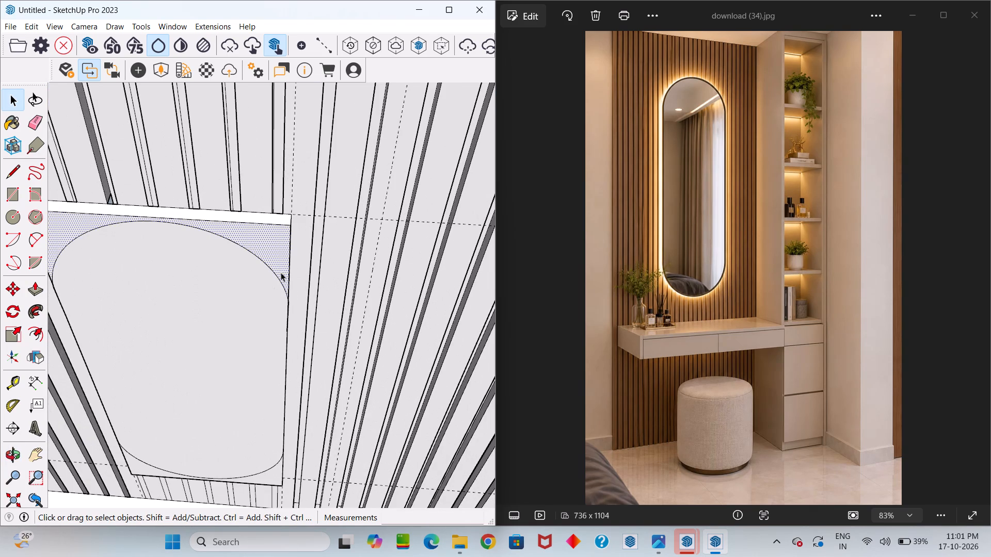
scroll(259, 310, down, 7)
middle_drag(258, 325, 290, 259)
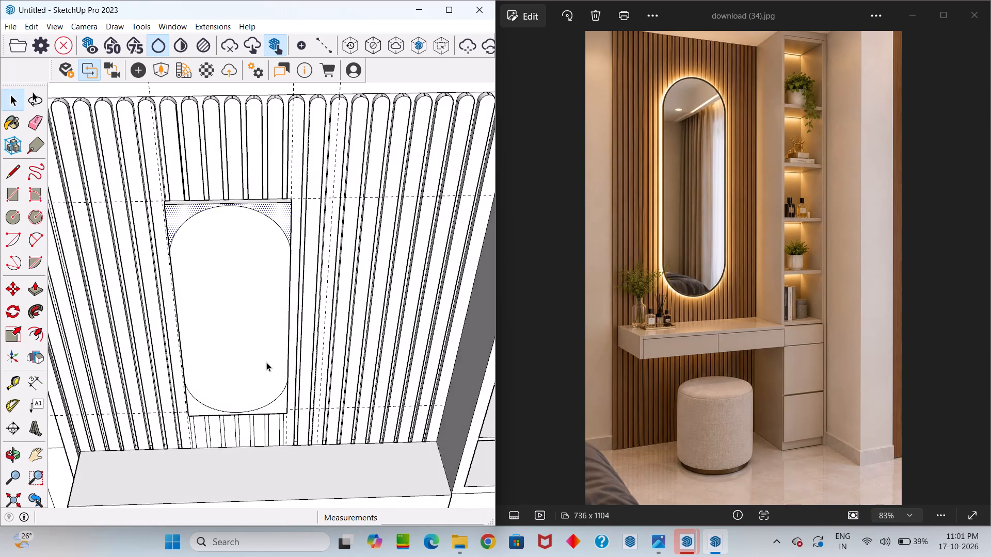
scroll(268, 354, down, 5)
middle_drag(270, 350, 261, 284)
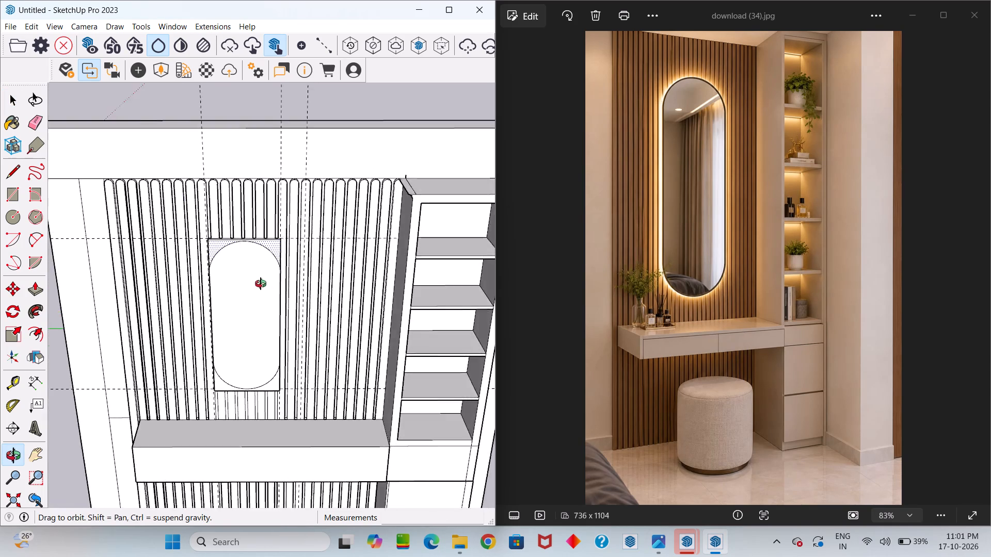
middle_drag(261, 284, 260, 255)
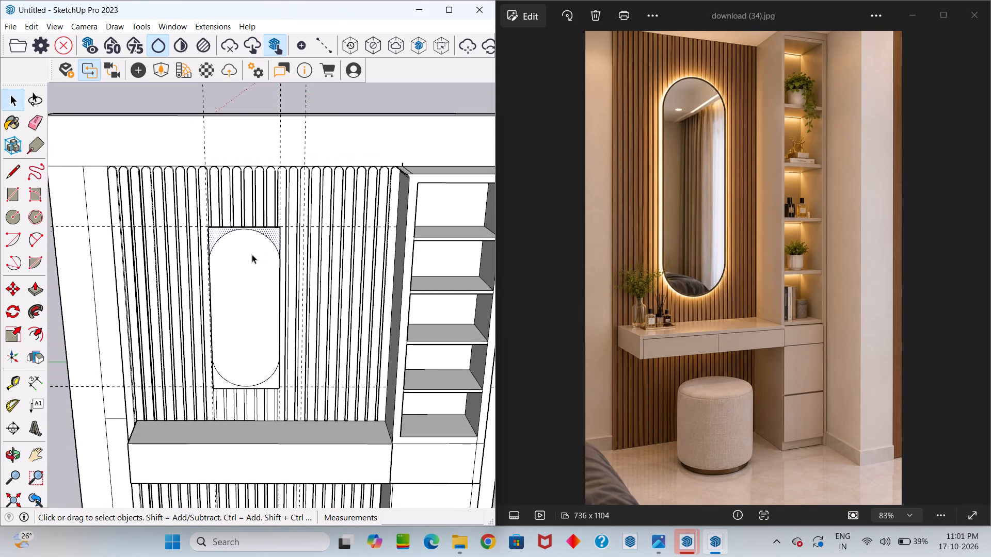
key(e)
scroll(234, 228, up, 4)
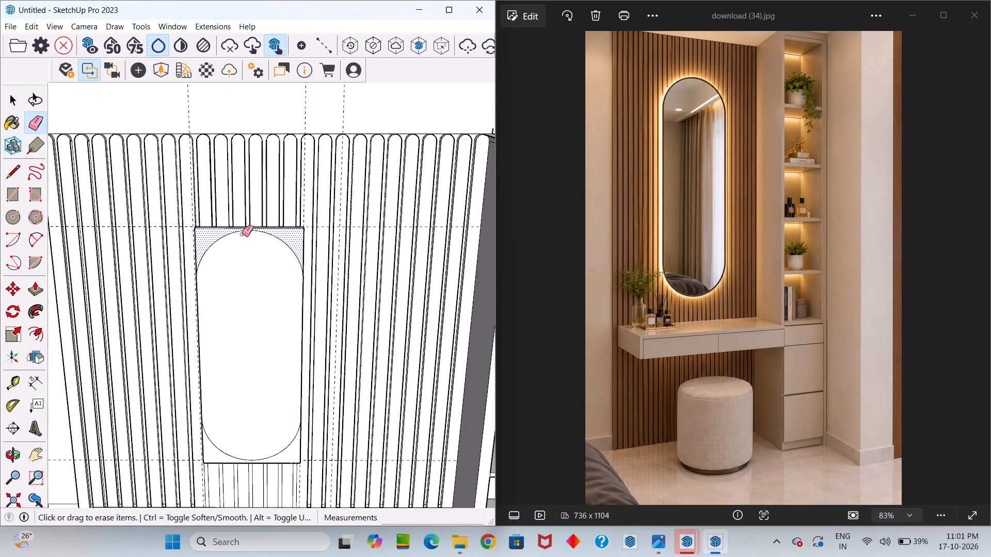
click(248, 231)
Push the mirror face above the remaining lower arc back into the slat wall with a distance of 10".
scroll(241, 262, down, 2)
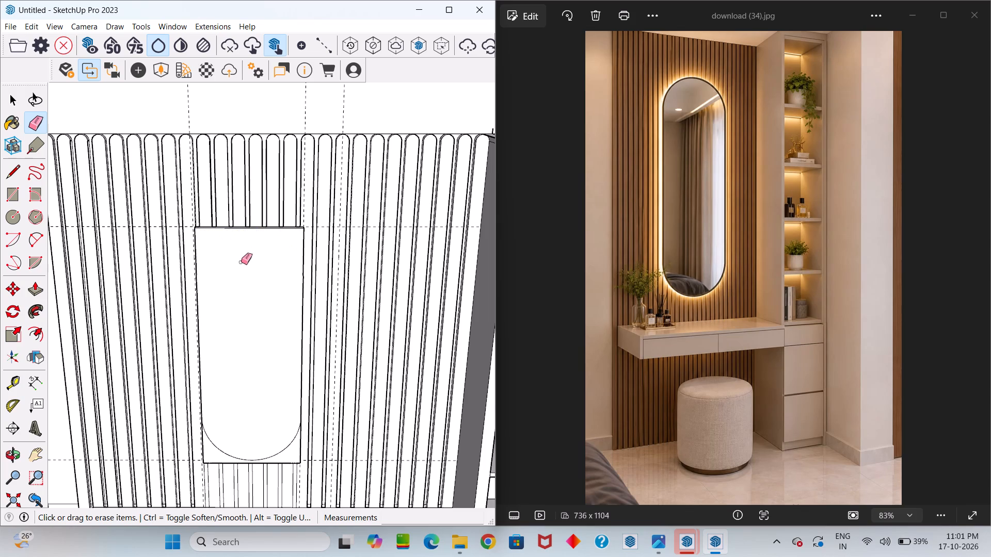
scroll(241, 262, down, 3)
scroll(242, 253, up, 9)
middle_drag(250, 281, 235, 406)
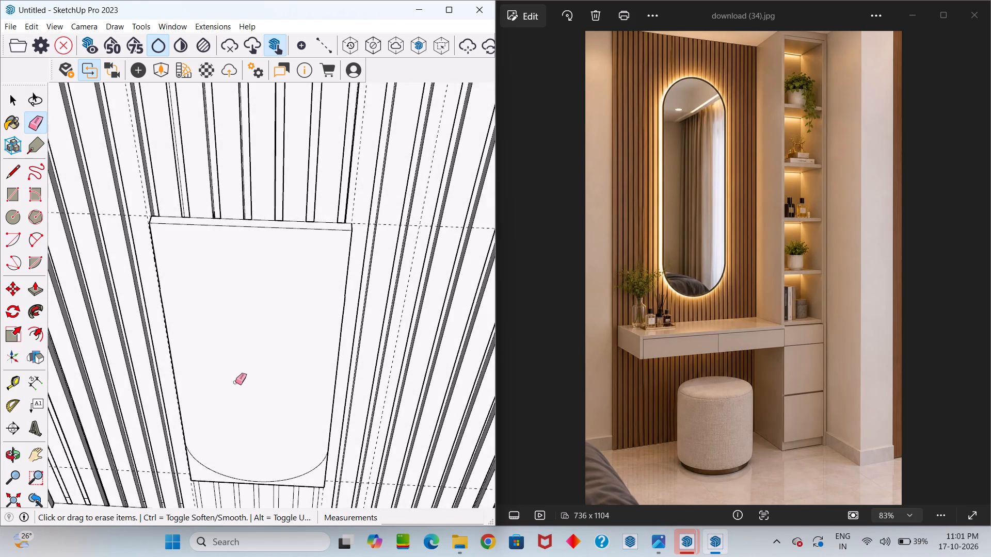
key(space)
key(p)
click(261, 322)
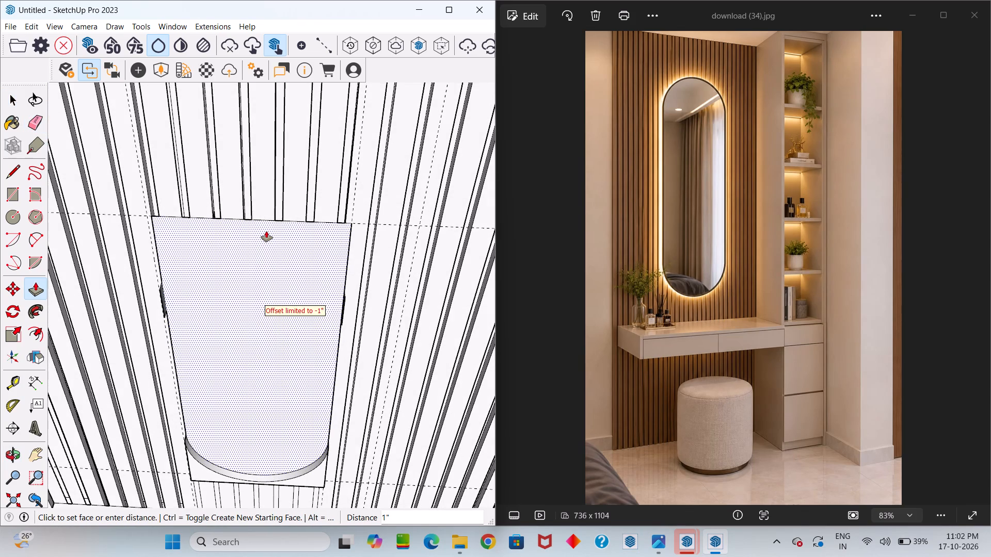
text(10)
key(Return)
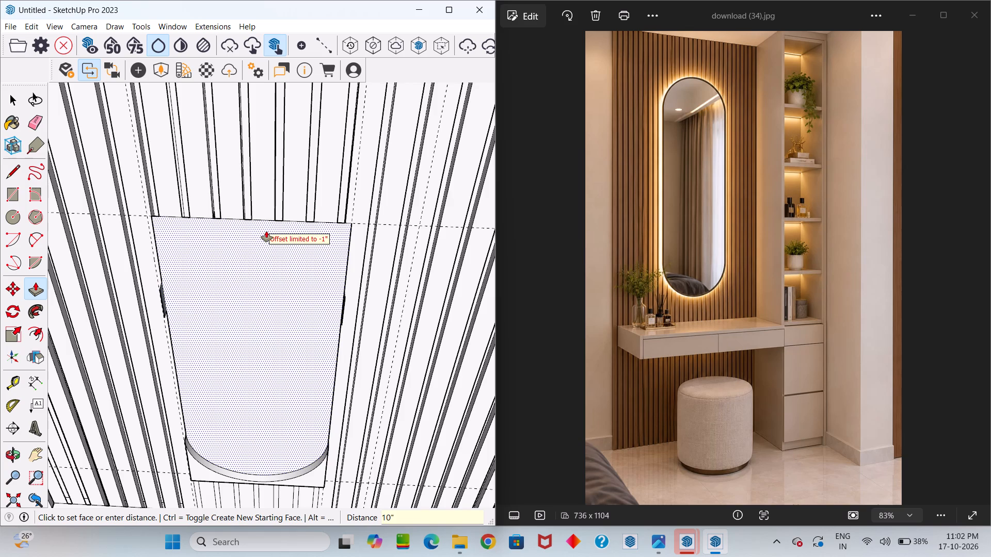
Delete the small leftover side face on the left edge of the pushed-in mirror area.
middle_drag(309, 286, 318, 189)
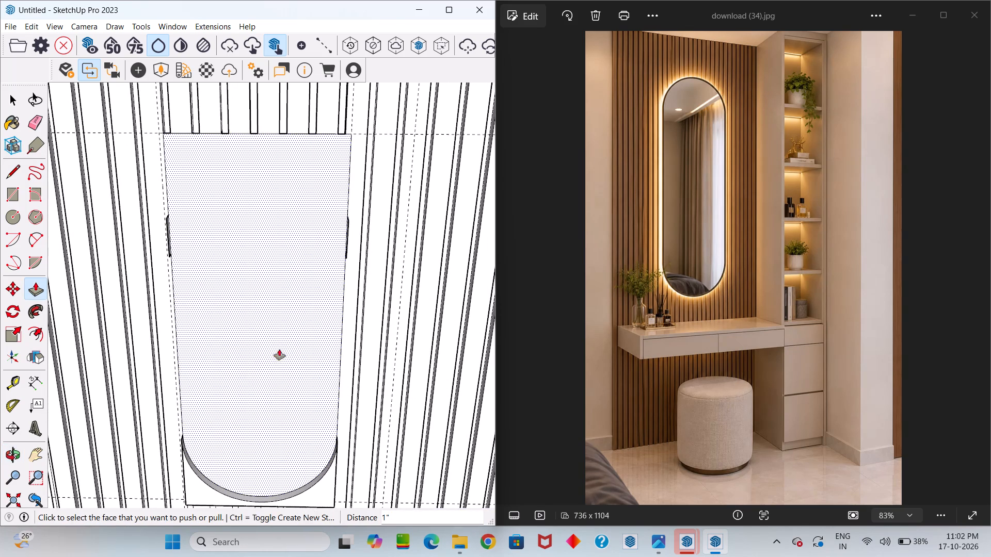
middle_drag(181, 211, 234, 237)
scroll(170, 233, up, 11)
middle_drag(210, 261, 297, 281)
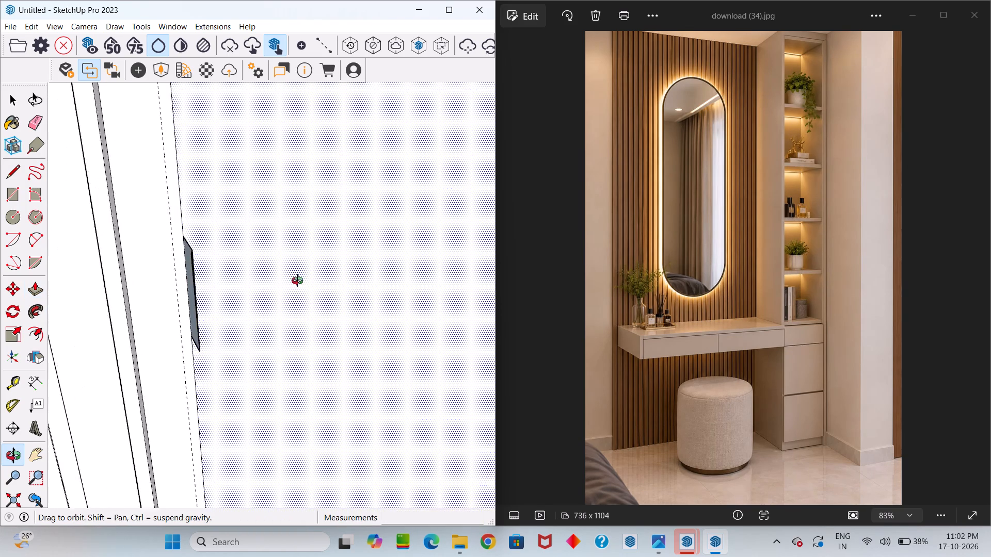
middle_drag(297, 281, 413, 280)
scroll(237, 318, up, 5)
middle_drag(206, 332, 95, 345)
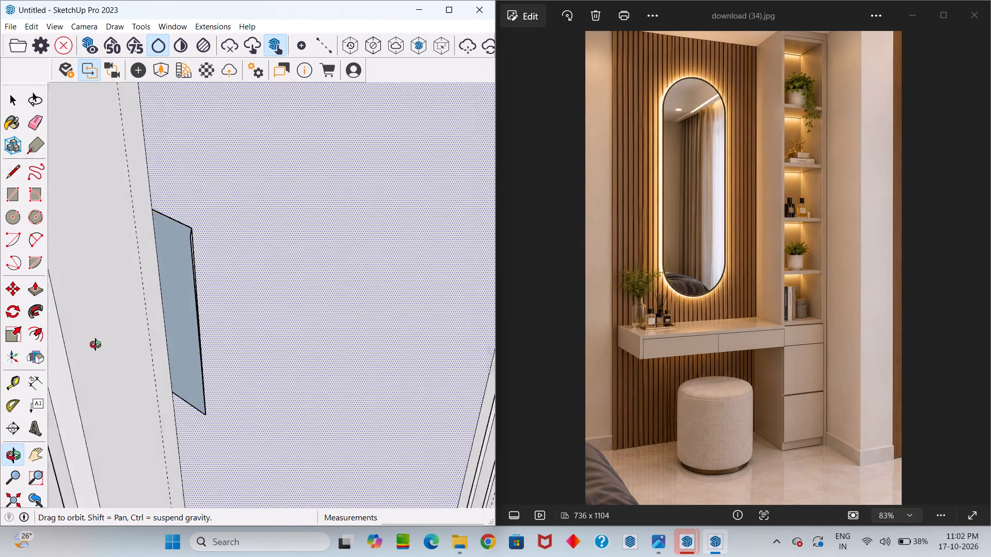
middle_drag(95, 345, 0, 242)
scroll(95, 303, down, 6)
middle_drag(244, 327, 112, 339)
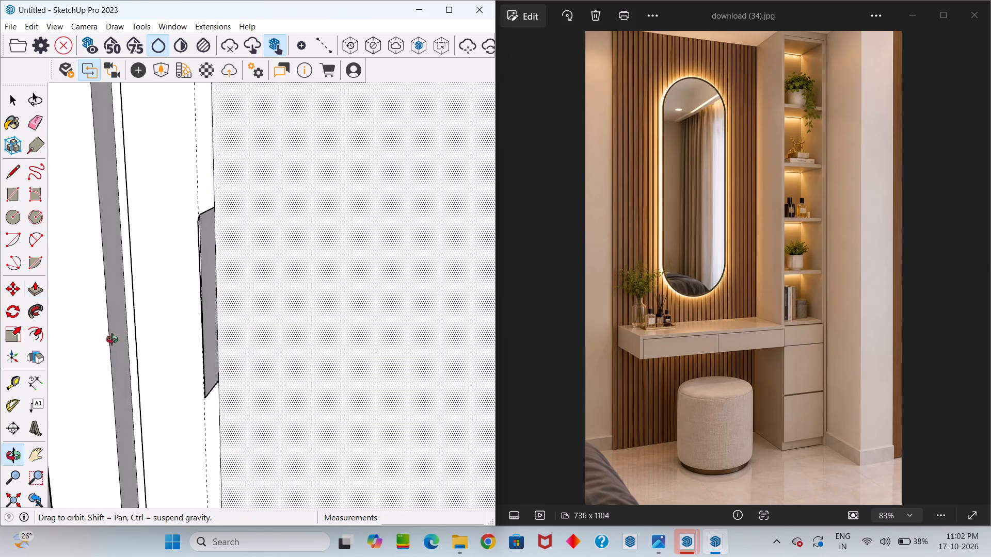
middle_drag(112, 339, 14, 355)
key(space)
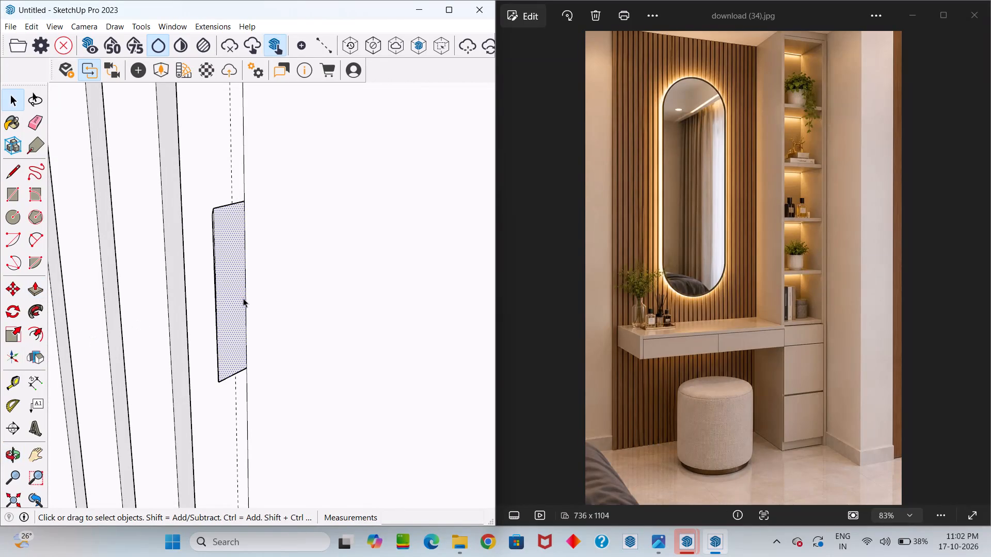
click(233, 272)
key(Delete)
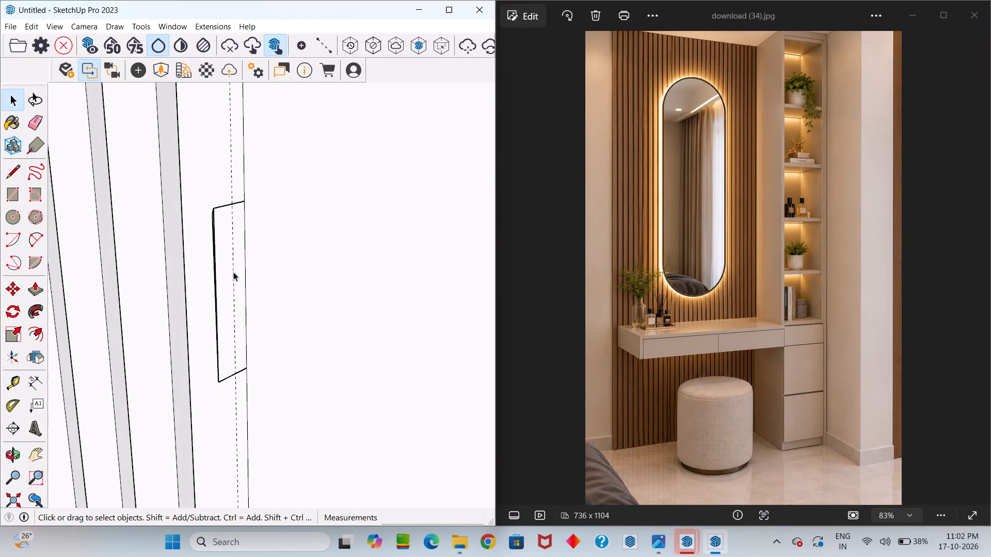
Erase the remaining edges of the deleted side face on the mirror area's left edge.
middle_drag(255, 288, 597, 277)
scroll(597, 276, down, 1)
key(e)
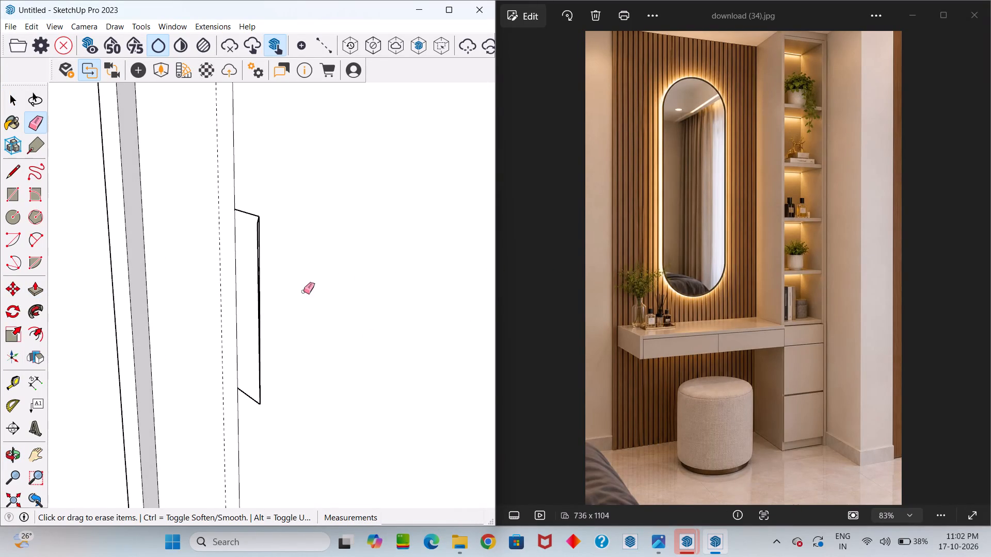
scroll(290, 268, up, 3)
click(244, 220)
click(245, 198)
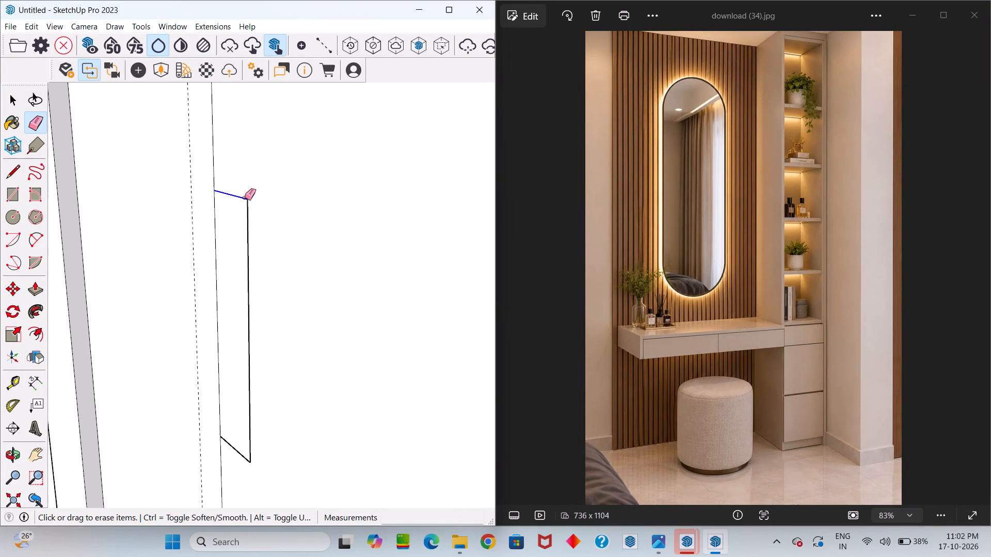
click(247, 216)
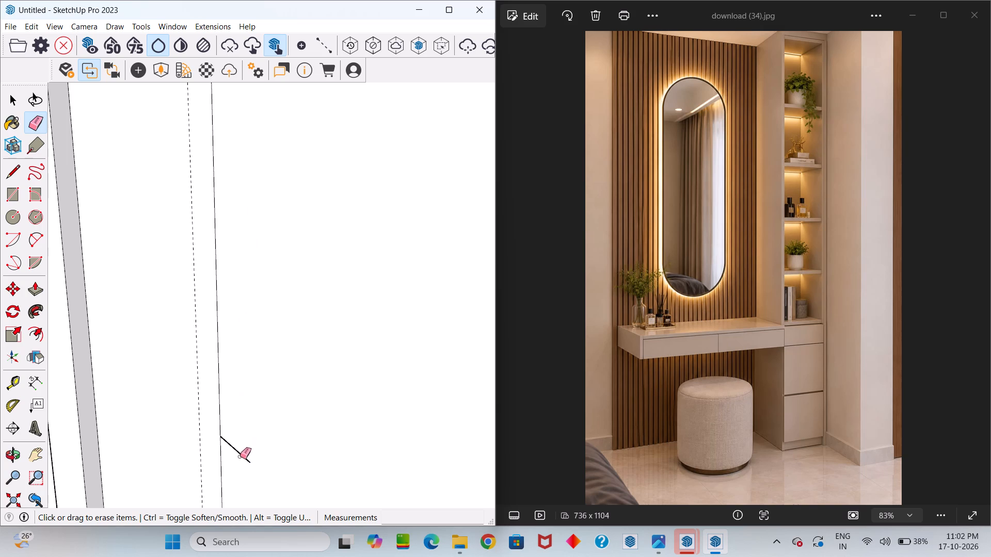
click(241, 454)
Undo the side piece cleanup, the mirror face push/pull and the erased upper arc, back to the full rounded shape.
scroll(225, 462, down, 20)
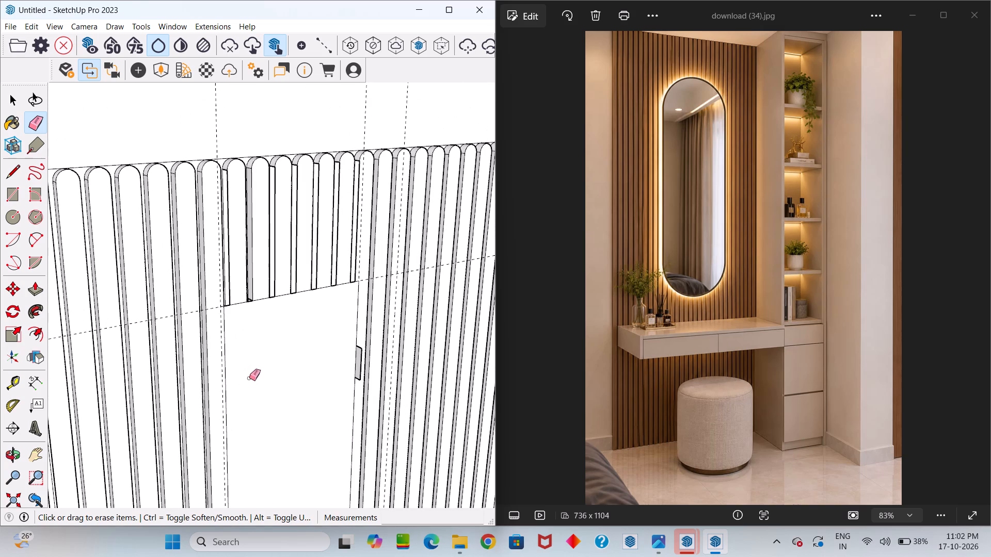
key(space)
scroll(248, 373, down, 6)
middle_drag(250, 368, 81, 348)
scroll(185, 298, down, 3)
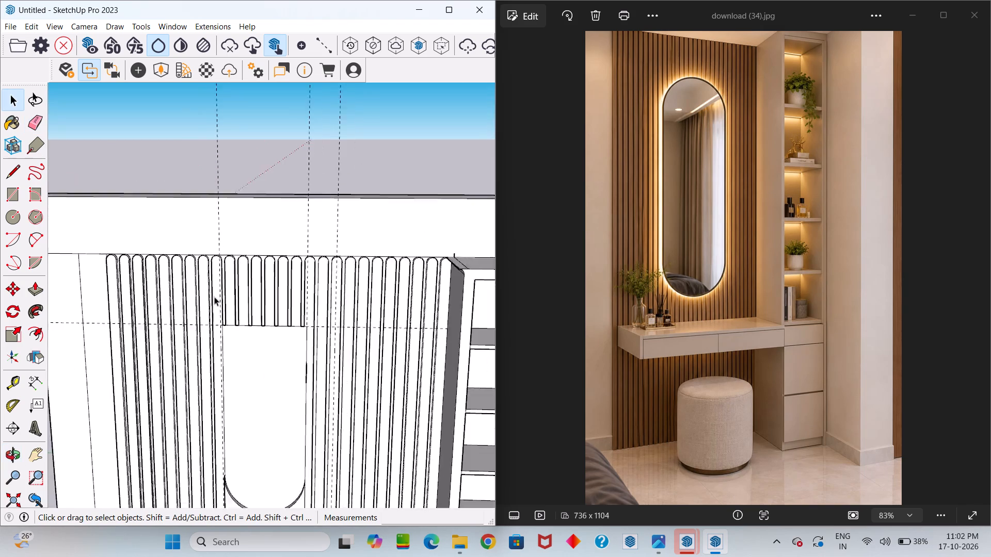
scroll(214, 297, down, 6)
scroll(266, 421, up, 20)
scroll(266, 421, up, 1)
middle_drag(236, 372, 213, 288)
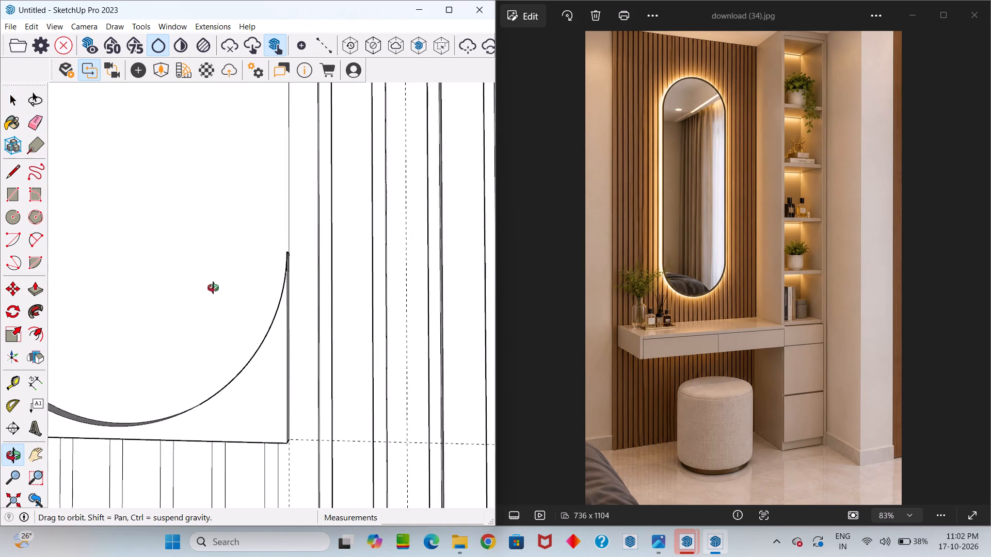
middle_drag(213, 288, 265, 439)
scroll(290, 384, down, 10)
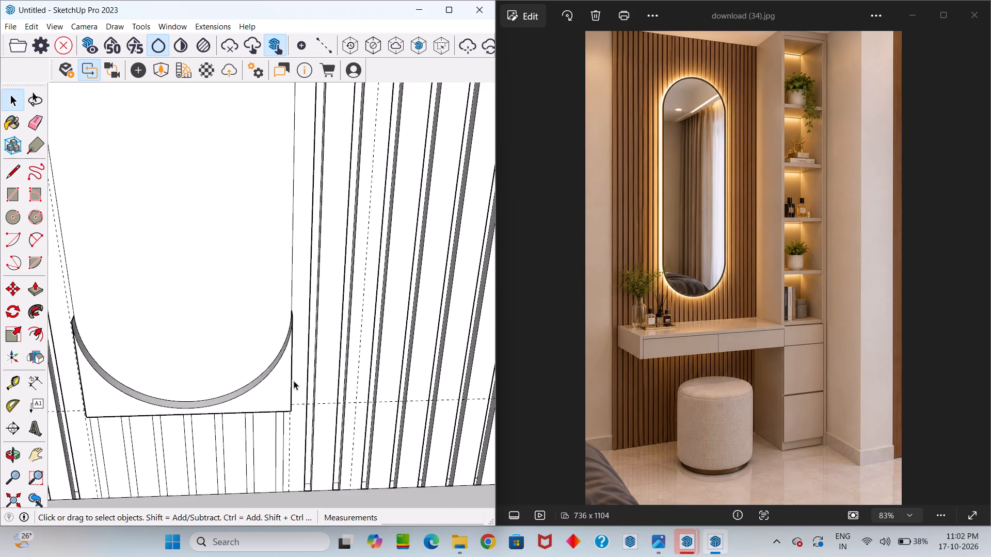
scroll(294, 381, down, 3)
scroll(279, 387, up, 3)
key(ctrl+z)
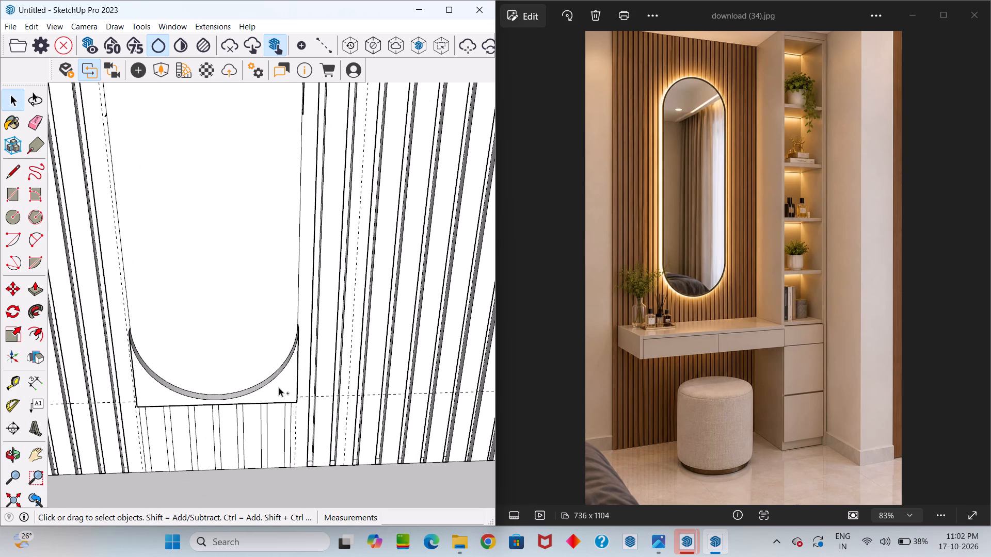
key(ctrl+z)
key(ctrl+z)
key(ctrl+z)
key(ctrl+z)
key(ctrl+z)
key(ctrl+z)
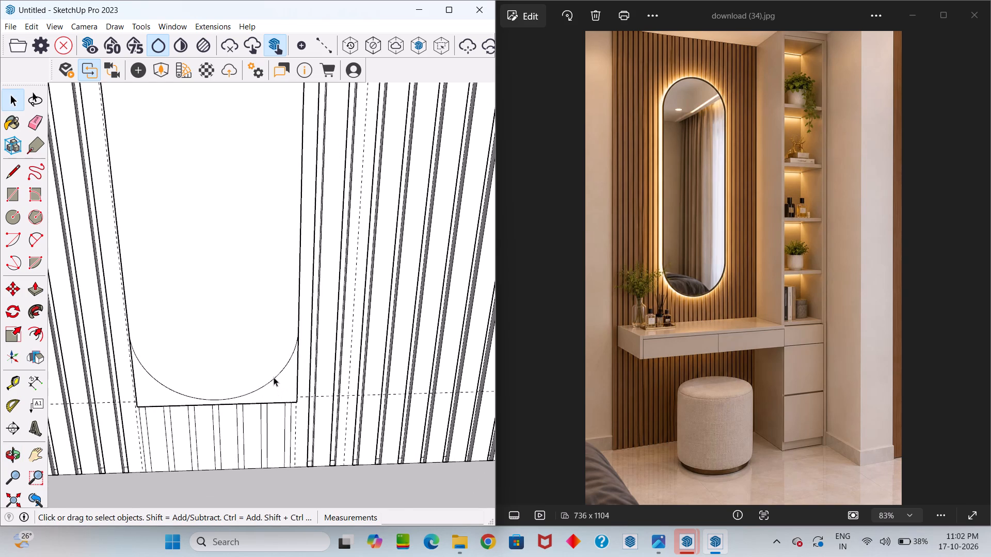
Erase both the upper and lower arcs of the rounded mirror shape, leaving a plain rectangle.
scroll(268, 390, down, 9)
middle_drag(254, 304, 245, 268)
scroll(252, 268, up, 4)
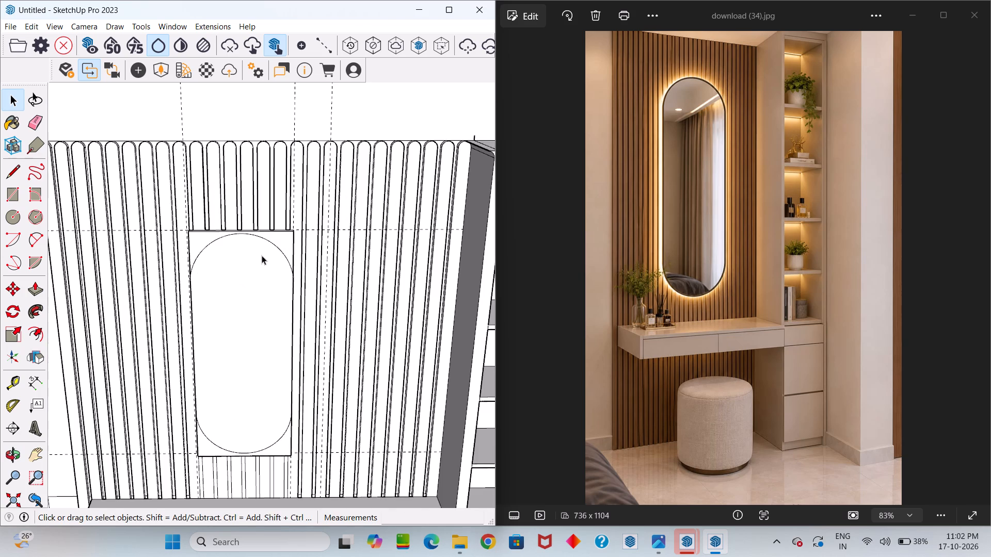
key(e)
scroll(263, 237, up, 5)
click(260, 235)
scroll(260, 235, down, 20)
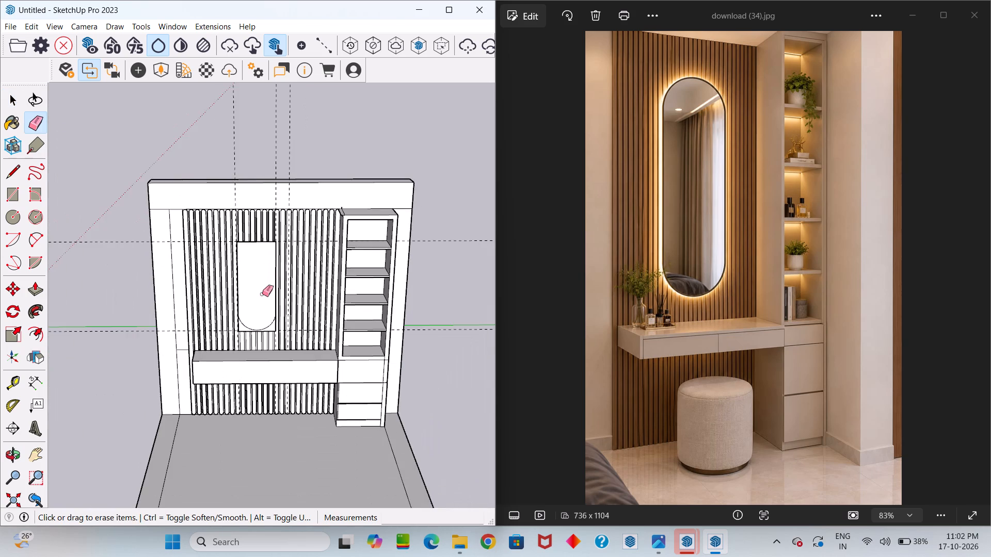
scroll(262, 318, up, 13)
click(275, 320)
scroll(274, 336, down, 8)
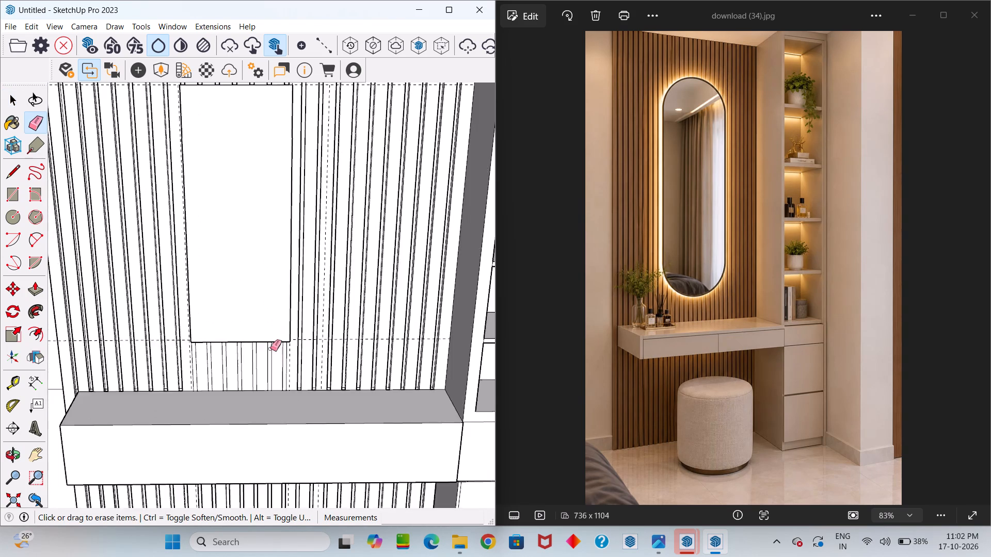
scroll(270, 349, down, 6)
Push the plain rectangular mirror face back into the slat wall with a distance of 10".
key(space)
middle_drag(261, 296, 257, 379)
scroll(247, 256, up, 2)
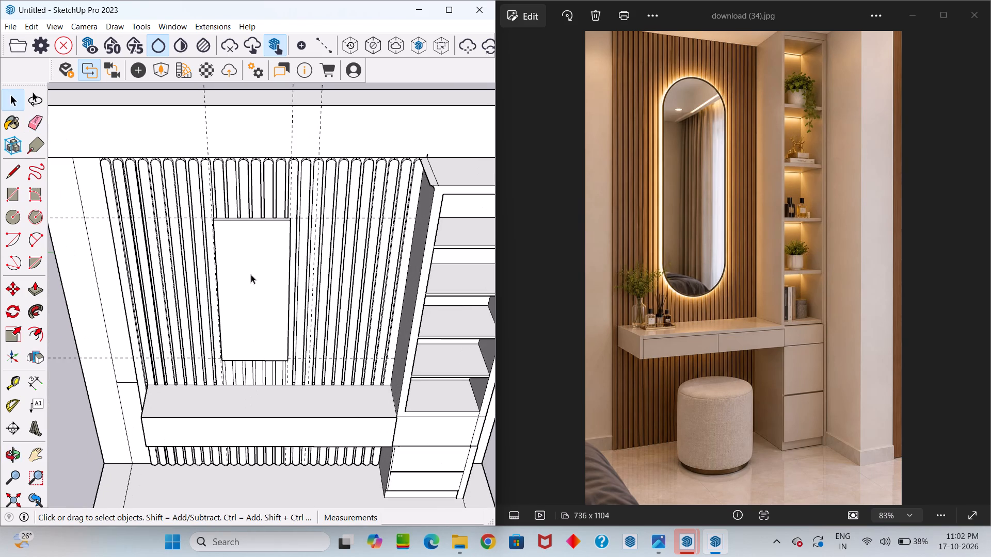
click(250, 274)
key(p)
click(250, 274)
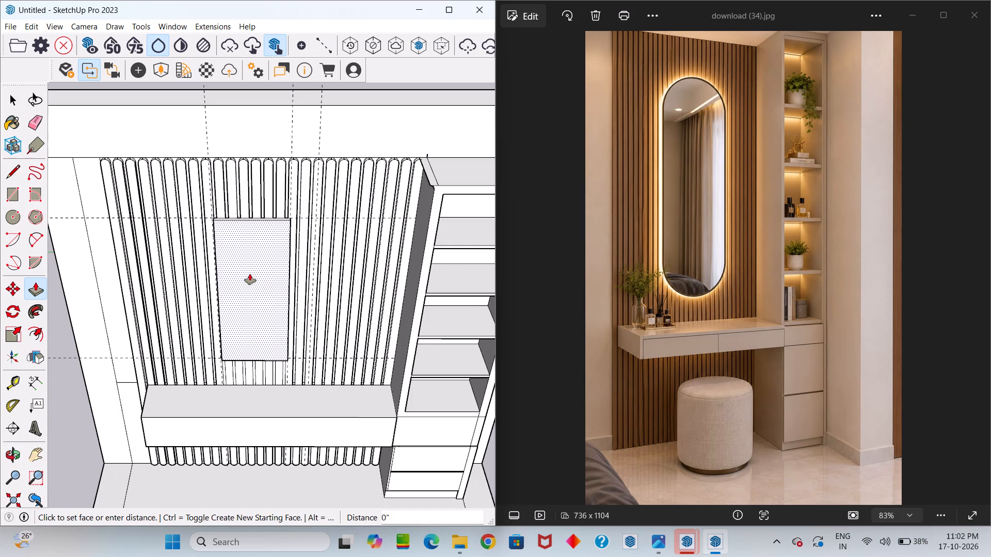
text(10)
key(Return)
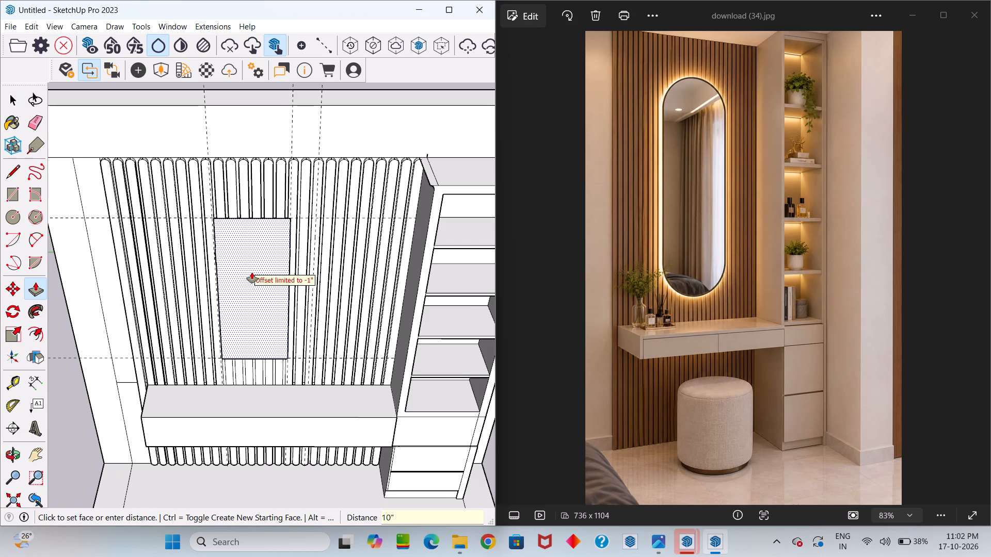
scroll(252, 272, down, 1)
key(space)
Erase the small leftover side face and its edges on the right edge of the rectangular mirror area.
scroll(252, 272, up, 11)
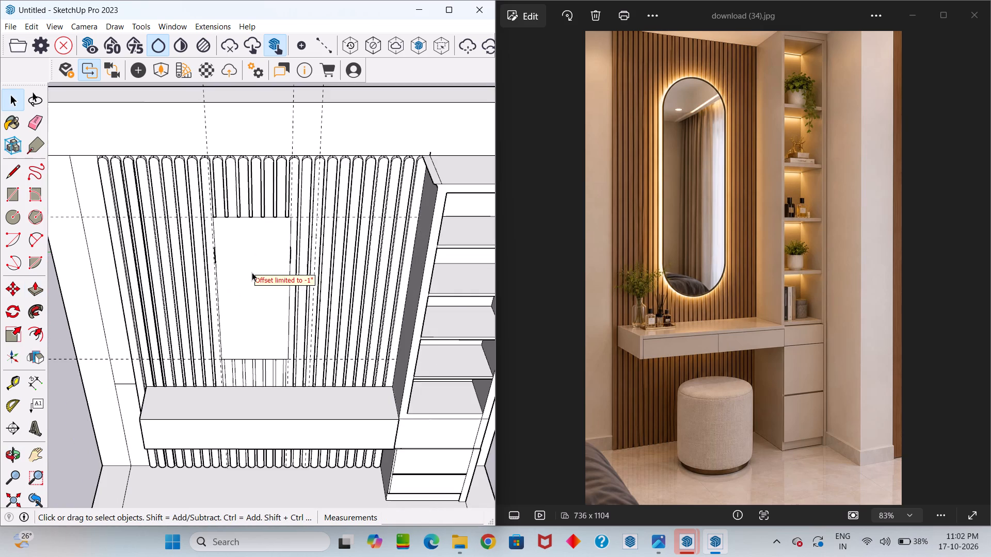
middle_drag(260, 260, 267, 199)
scroll(225, 230, up, 8)
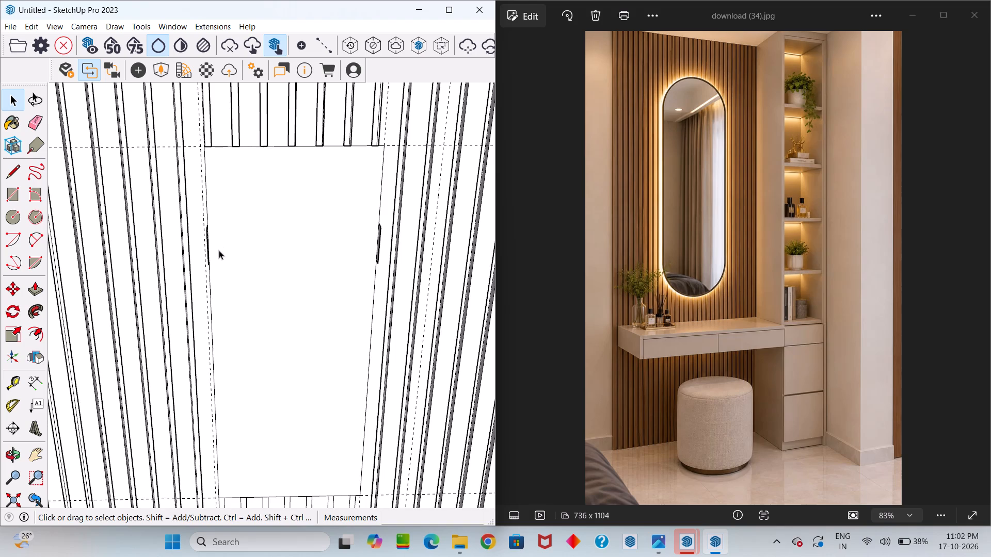
middle_drag(210, 286, 194, 482)
scroll(203, 229, up, 4)
middle_drag(232, 249, 238, 307)
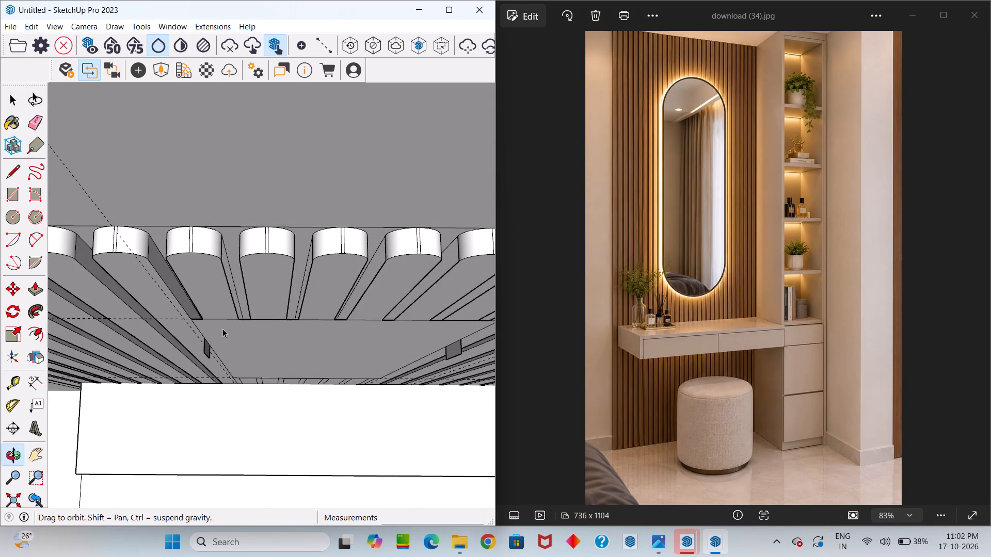
scroll(222, 330, up, 6)
middle_drag(226, 327, 246, 384)
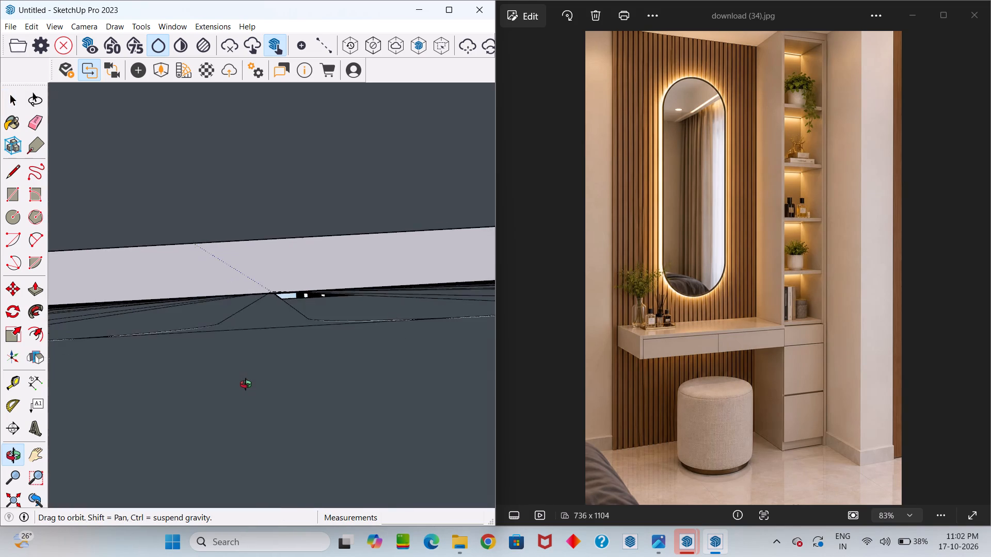
middle_drag(246, 384, 238, 184)
scroll(251, 218, down, 8)
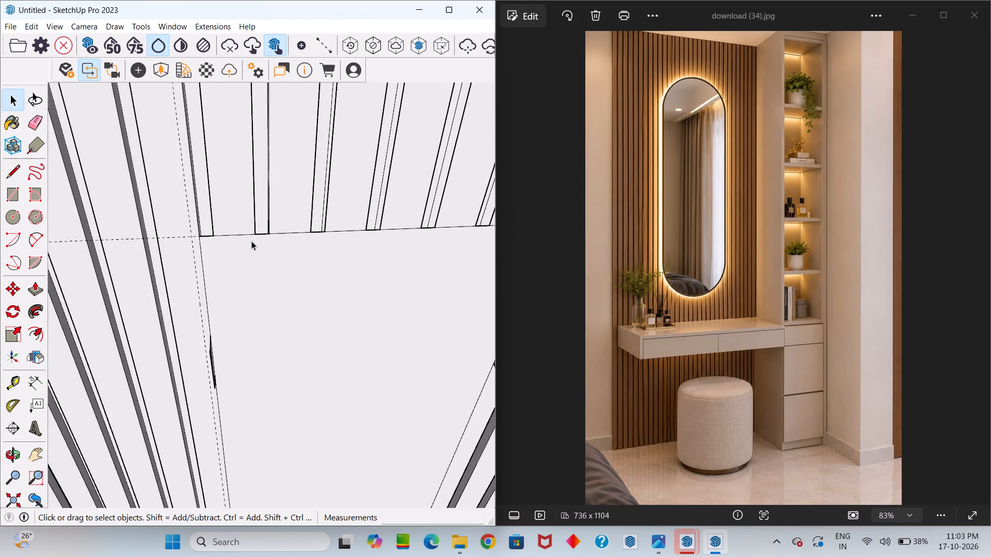
scroll(251, 241, down, 5)
middle_drag(257, 341, 383, 309)
scroll(385, 322, up, 7)
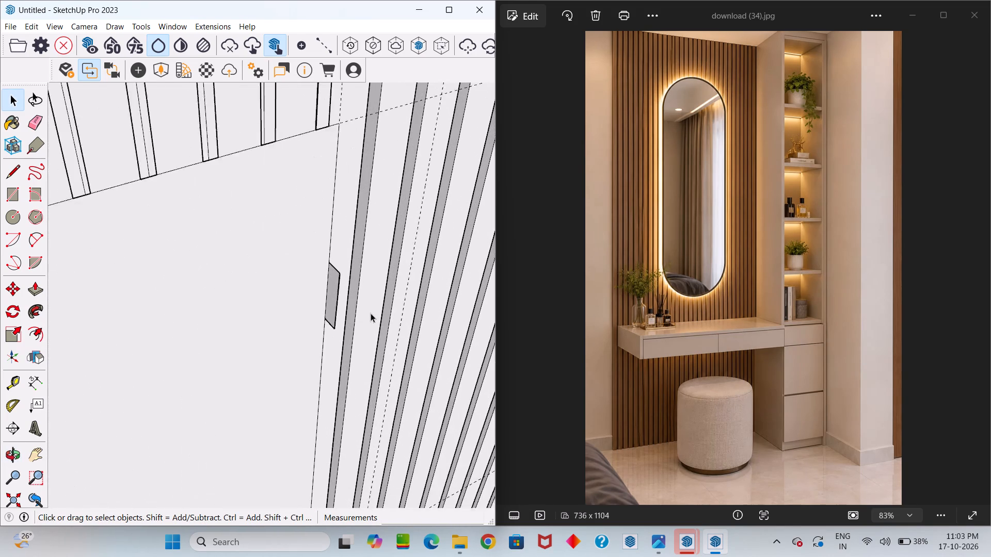
scroll(371, 313, up, 8)
key(e)
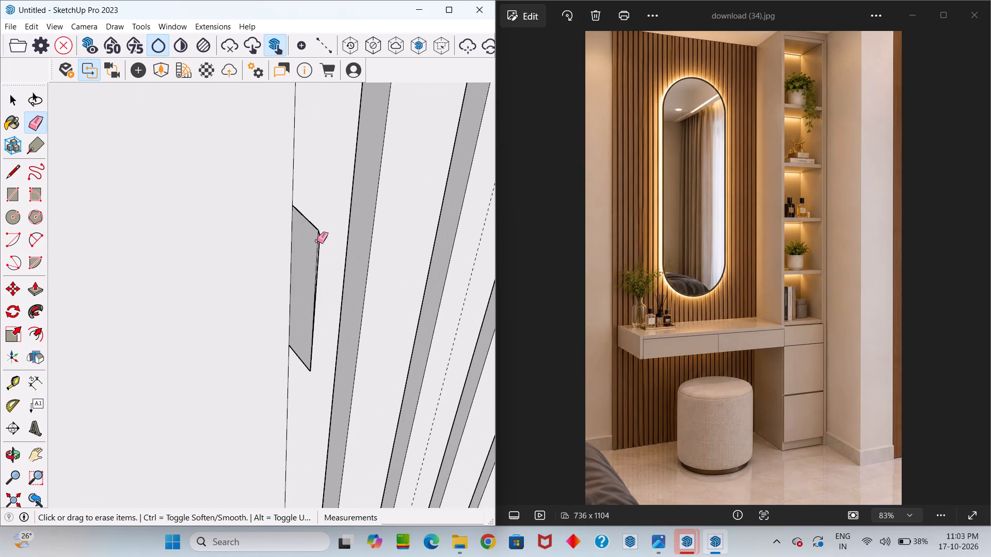
click(317, 240)
click(317, 234)
click(321, 232)
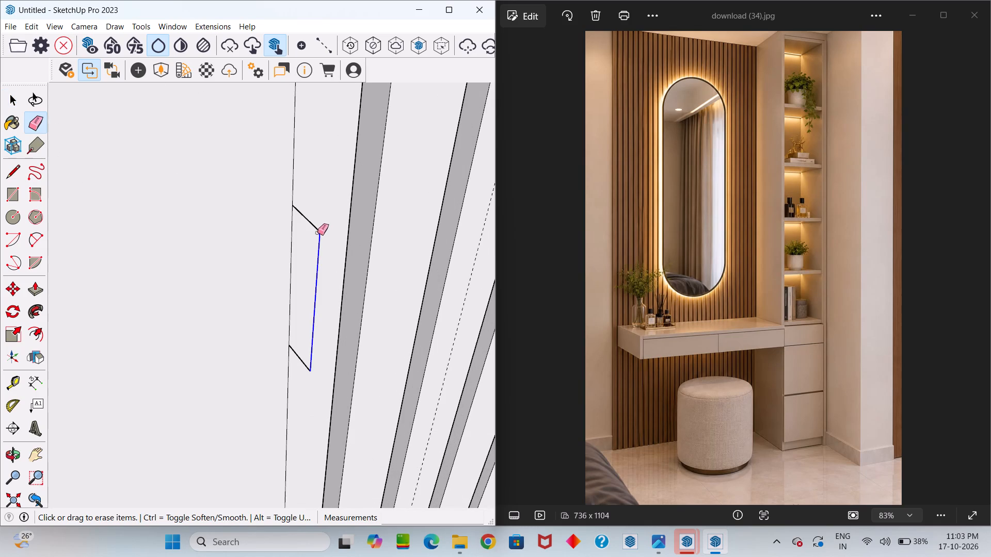
click(315, 228)
click(302, 362)
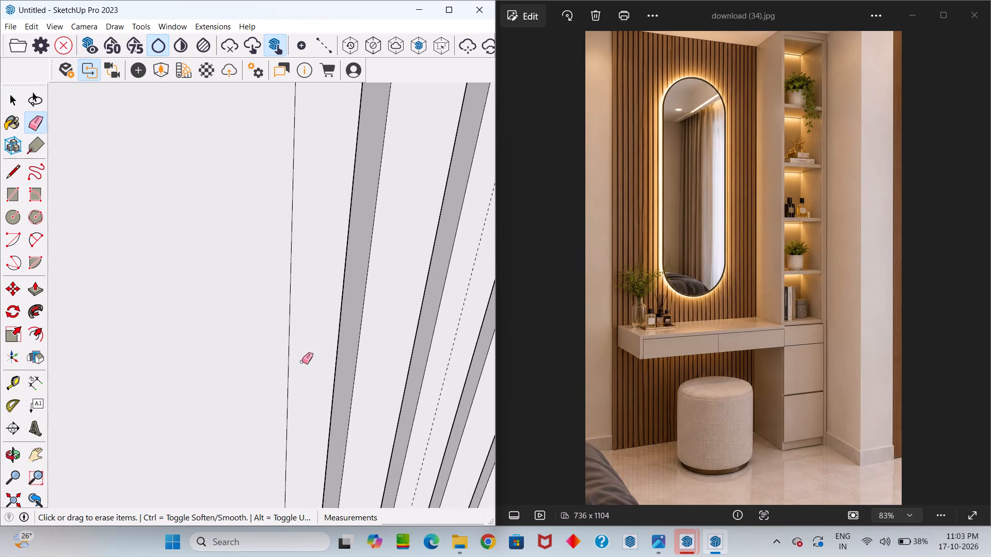
Erase the matching small leftover side face and its edges on the left edge of the mirror area.
scroll(319, 343, down, 20)
scroll(319, 343, down, 1)
middle_drag(275, 390, 190, 329)
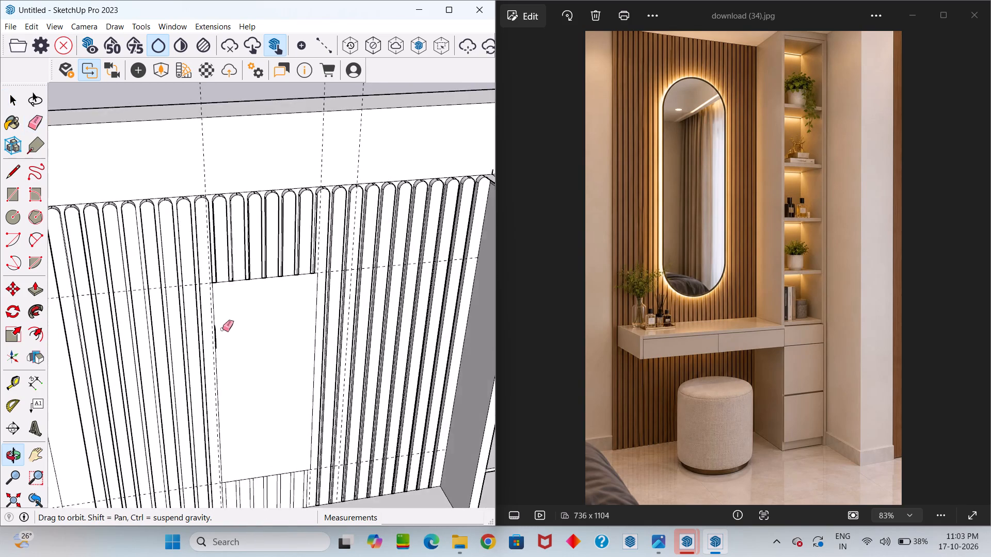
scroll(225, 327, up, 10)
click(209, 332)
middle_drag(207, 332, 110, 321)
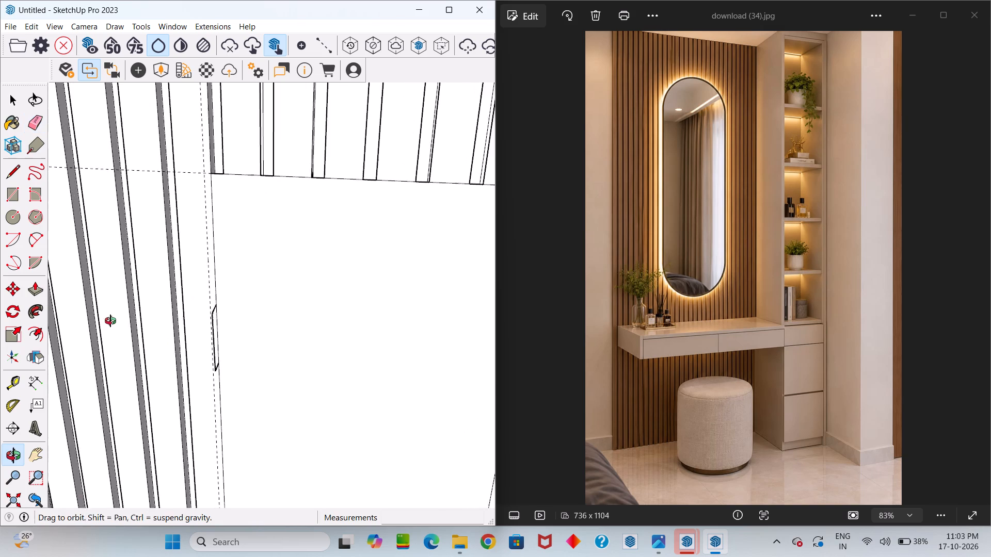
middle_drag(110, 321, 109, 320)
scroll(189, 319, up, 9)
click(207, 298)
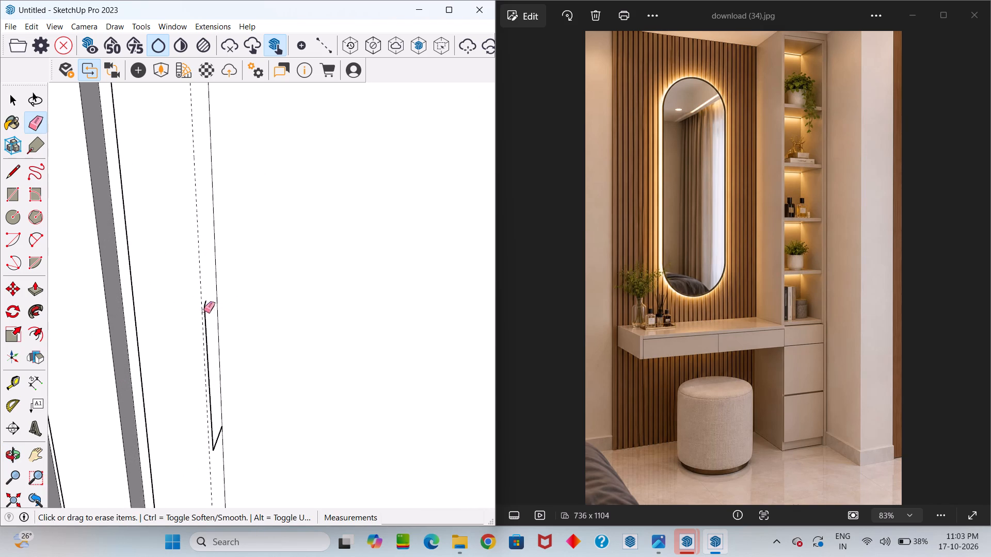
click(206, 318)
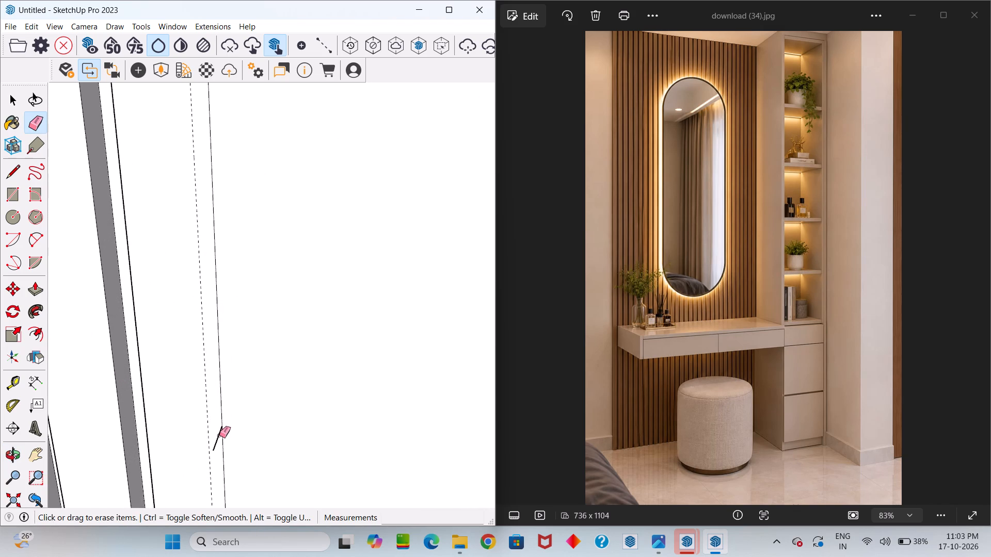
click(219, 435)
scroll(209, 420, down, 13)
key(space)
scroll(235, 335, down, 15)
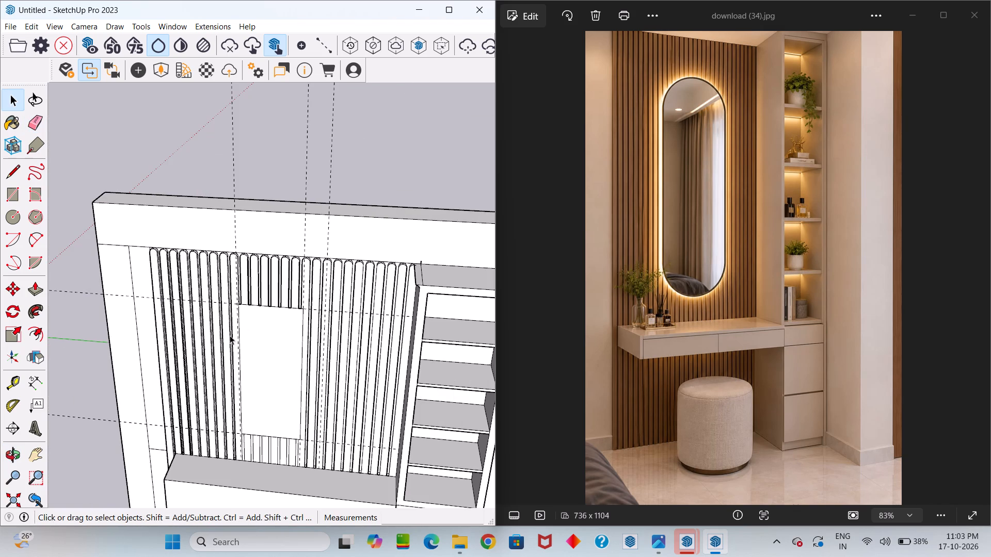
Draw a two-point arc about 1' 6" wide between the mirror area's side edges, bulging up to touch its top edge.
middle_drag(262, 313, 316, 294)
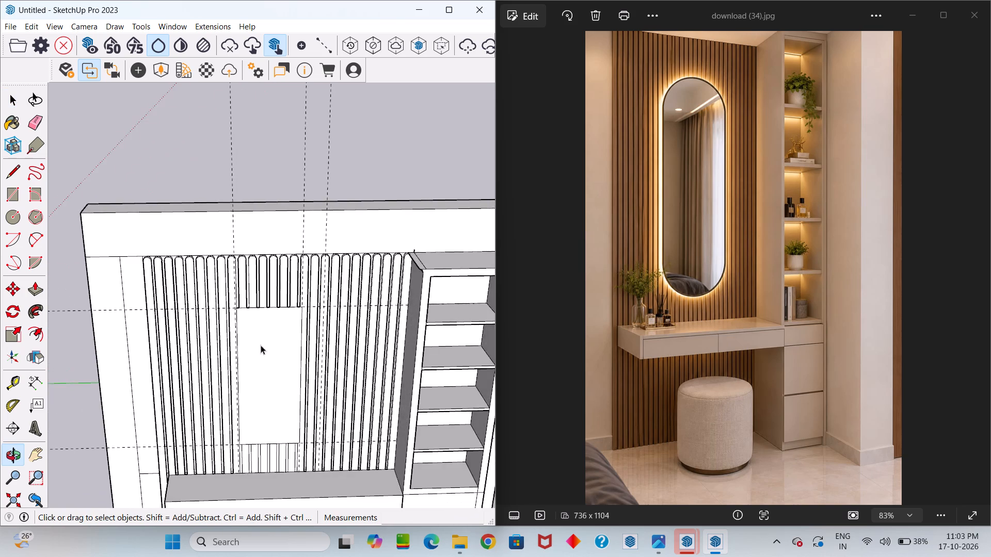
scroll(260, 340, up, 10)
middle_drag(251, 337, 251, 229)
key(a)
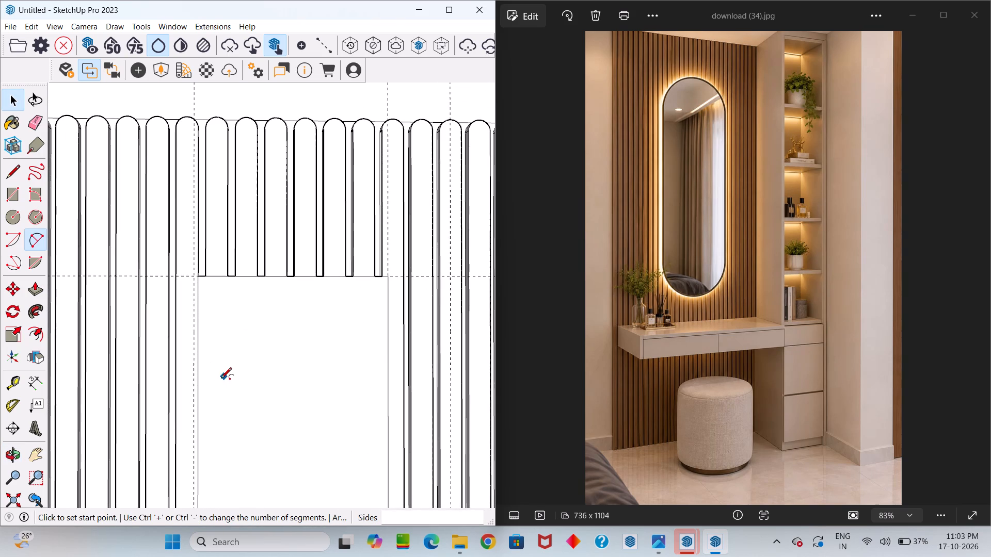
scroll(218, 378, up, 4)
click(188, 362)
scroll(289, 287, down, 5)
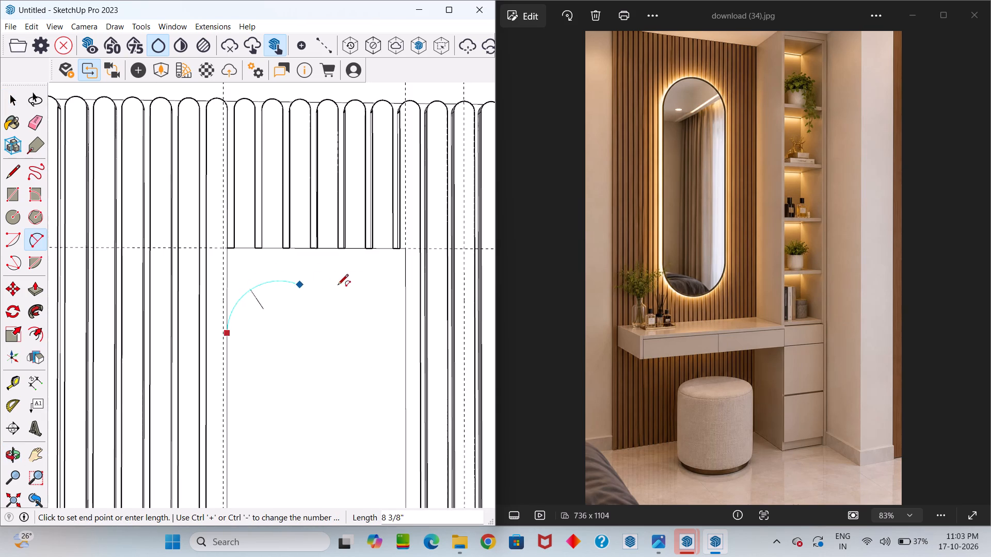
click(403, 334)
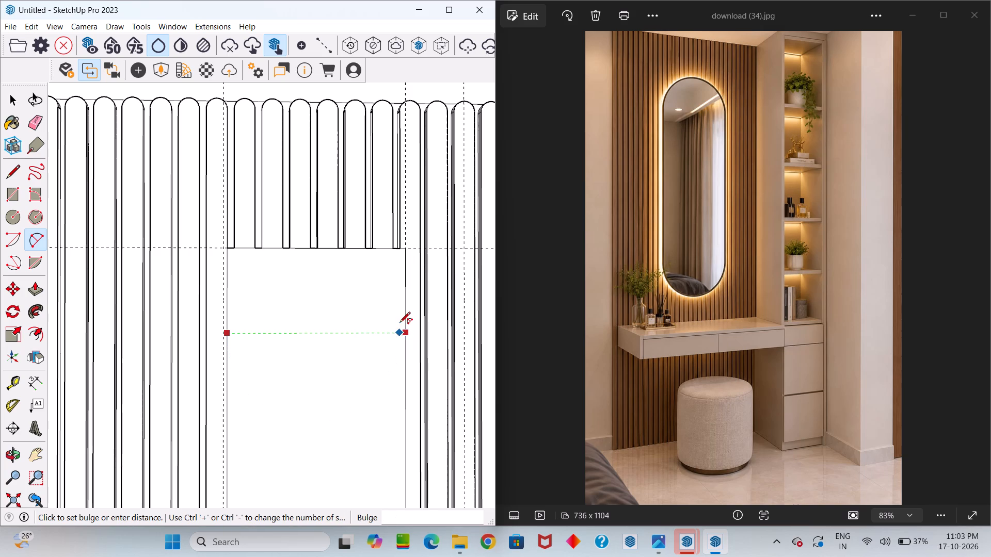
click(390, 253)
key(space)
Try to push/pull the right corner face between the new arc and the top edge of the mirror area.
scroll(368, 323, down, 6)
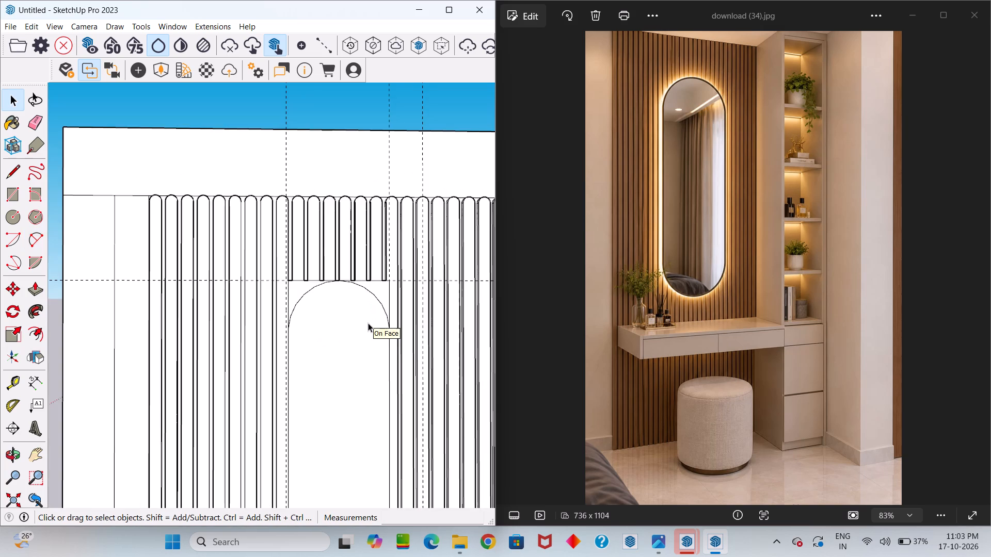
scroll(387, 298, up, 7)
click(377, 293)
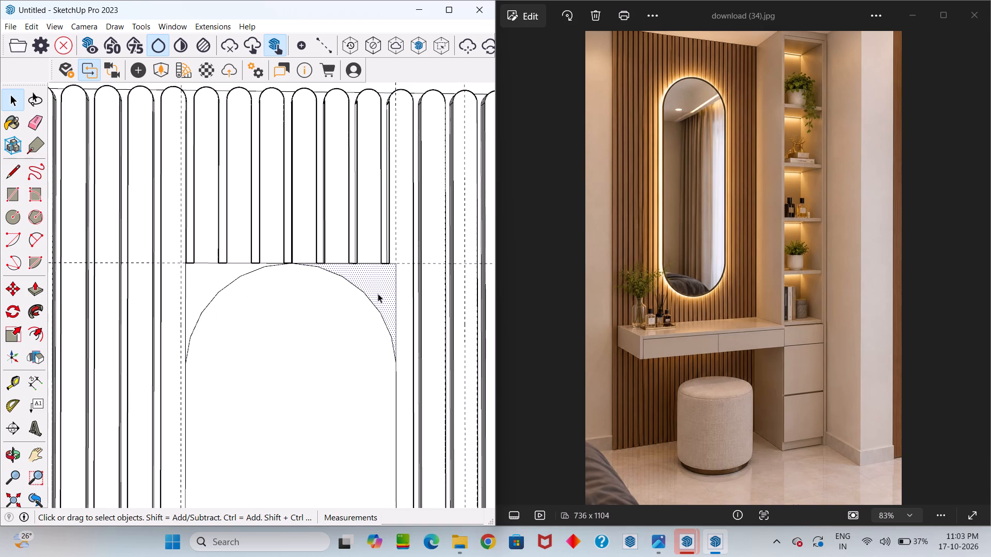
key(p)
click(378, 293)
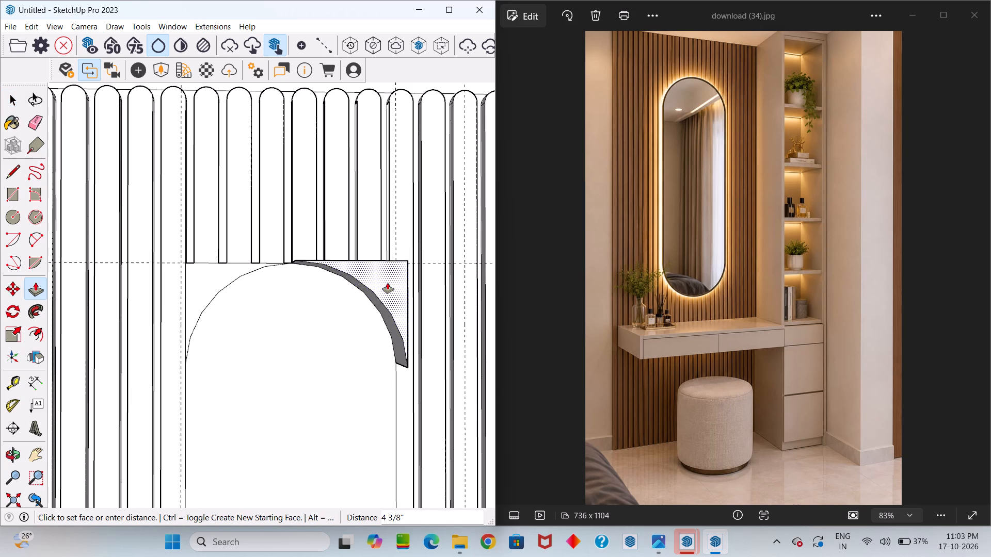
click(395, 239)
Examine the arched top of the mirror area, its corner faces and the cut slat ends from several angles.
middle_drag(394, 282, 181, 342)
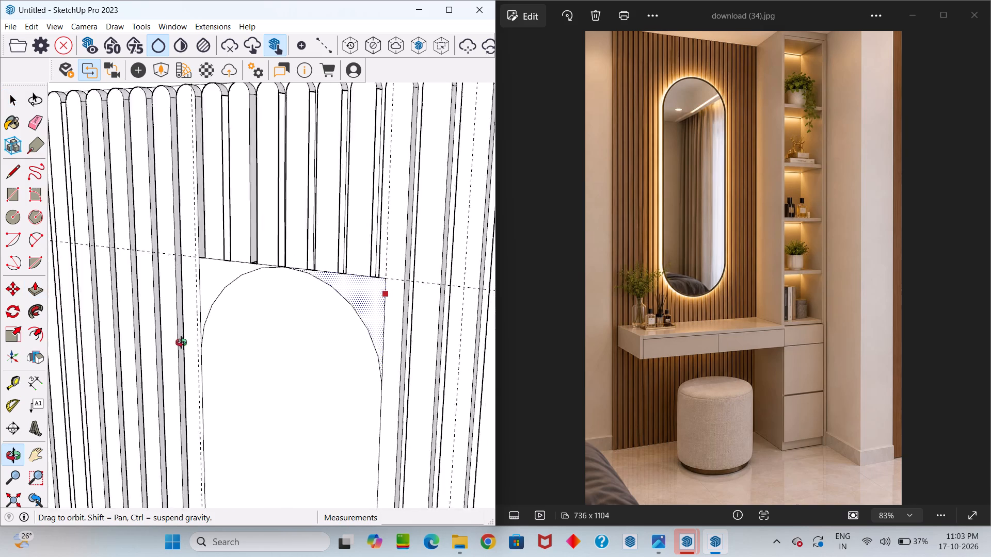
middle_drag(181, 342, 269, 389)
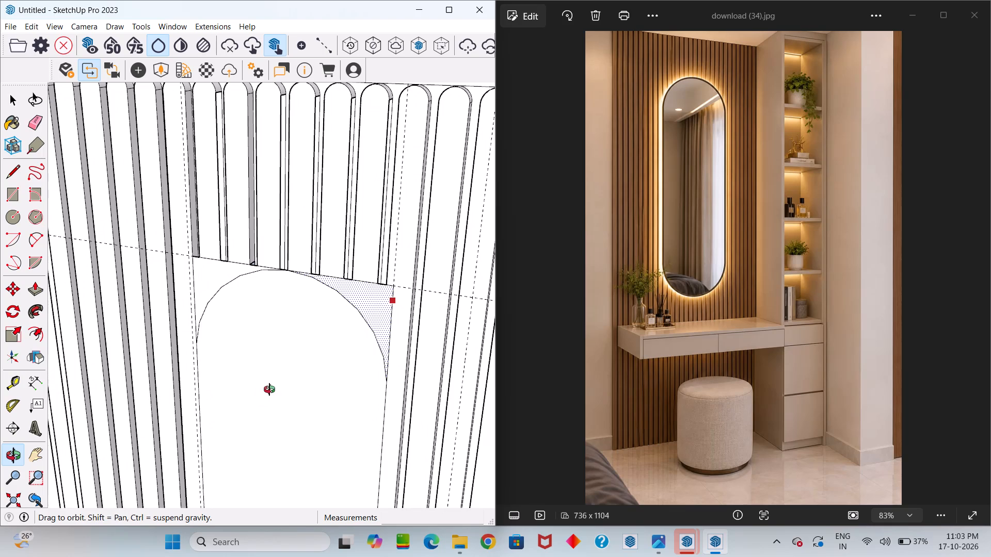
middle_drag(269, 389, 405, 289)
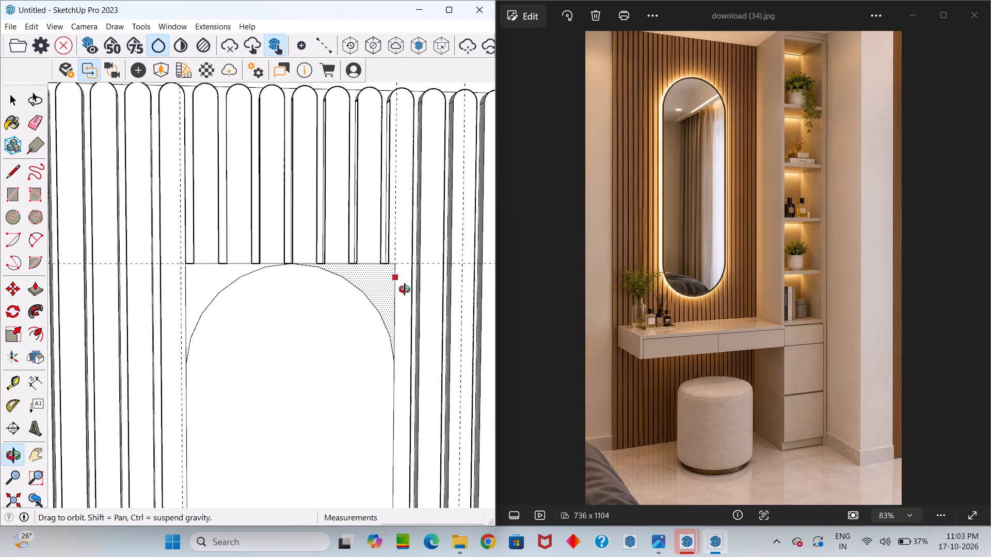
middle_drag(405, 289, 373, 246)
scroll(383, 286, up, 13)
middle_drag(381, 240, 278, 77)
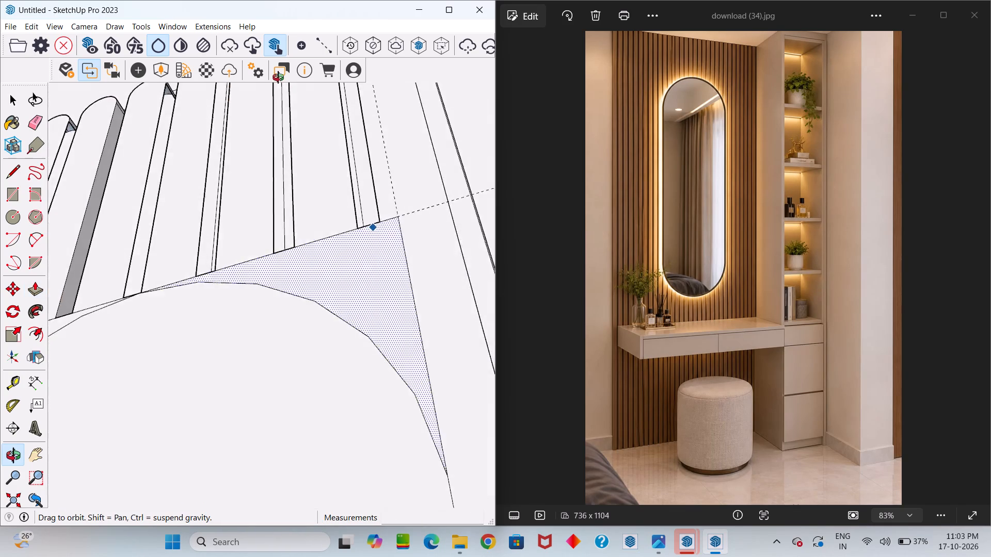
middle_drag(278, 77, 343, 173)
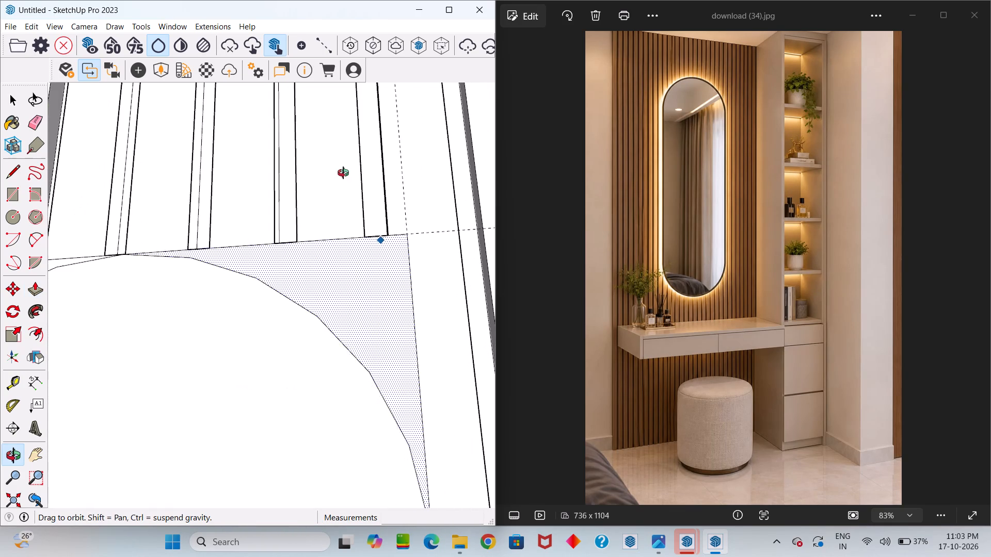
middle_drag(343, 173, 342, 172)
middle_drag(367, 319, 95, 528)
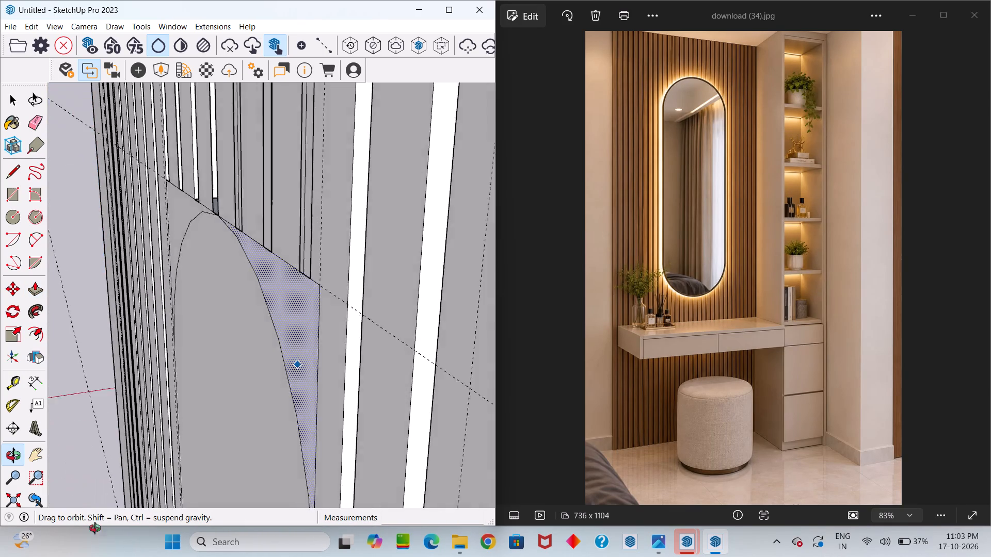
middle_drag(95, 528, 194, 554)
key(space)
scroll(195, 556, down, 5)
scroll(248, 442, down, 6)
scroll(419, 362, down, 8)
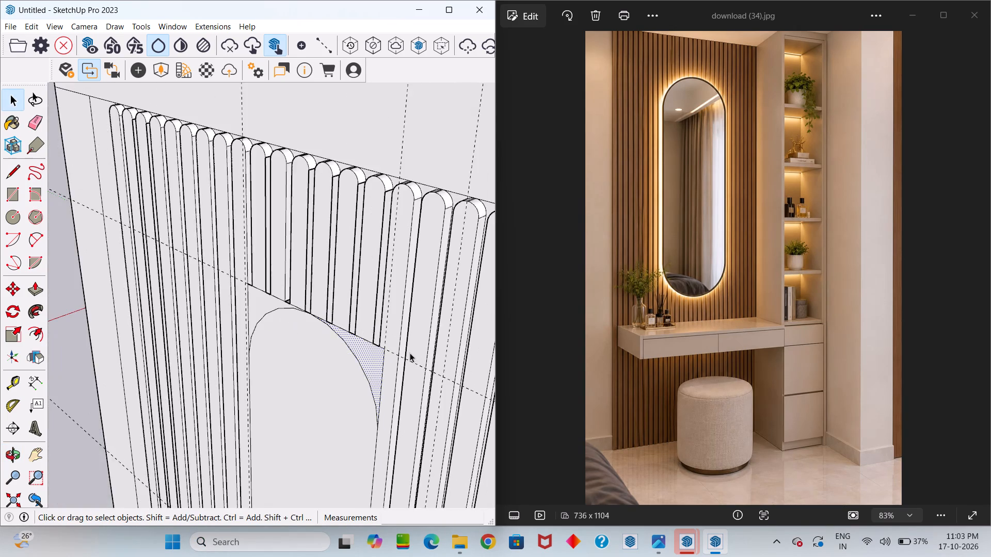
scroll(410, 353, down, 4)
scroll(386, 397, down, 7)
middle_drag(363, 414, 381, 417)
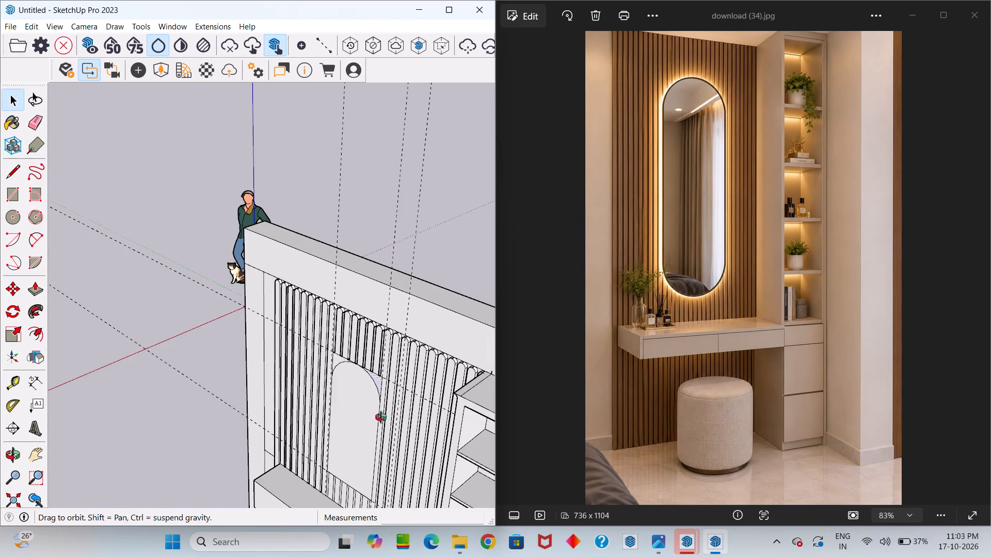
middle_drag(381, 417, 479, 365)
middle_drag(371, 419, 481, 356)
scroll(337, 372, up, 10)
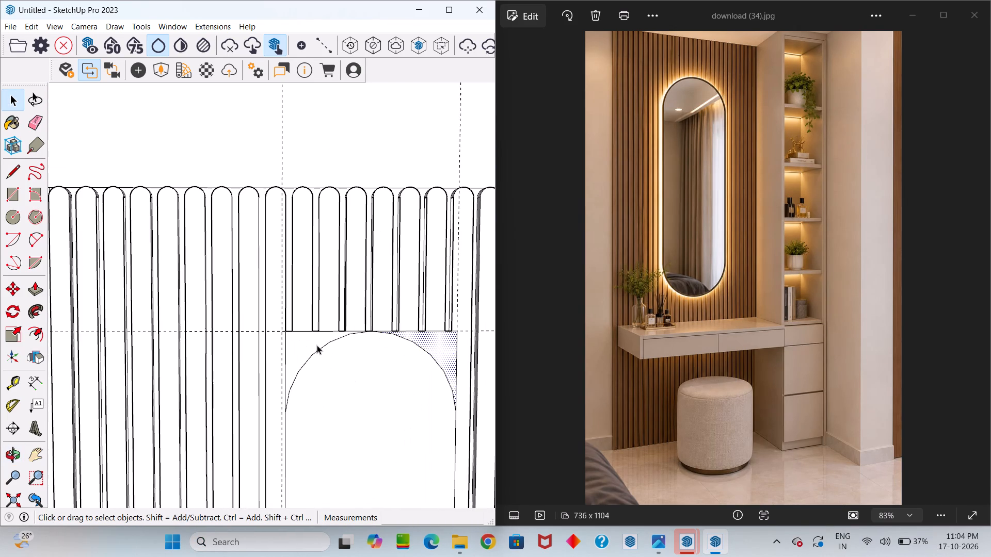
middle_drag(319, 329, 321, 258)
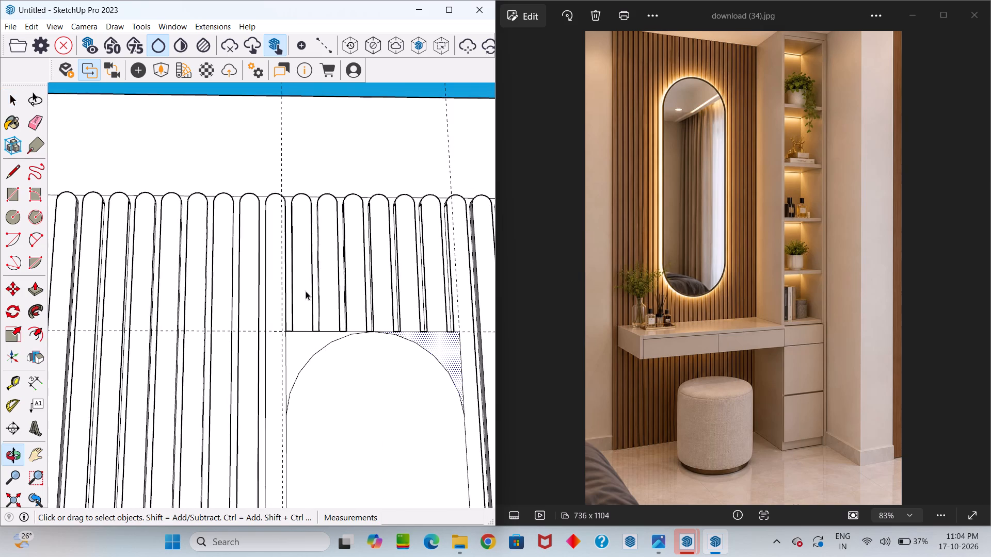
scroll(293, 322, up, 11)
middle_drag(327, 326, 262, 540)
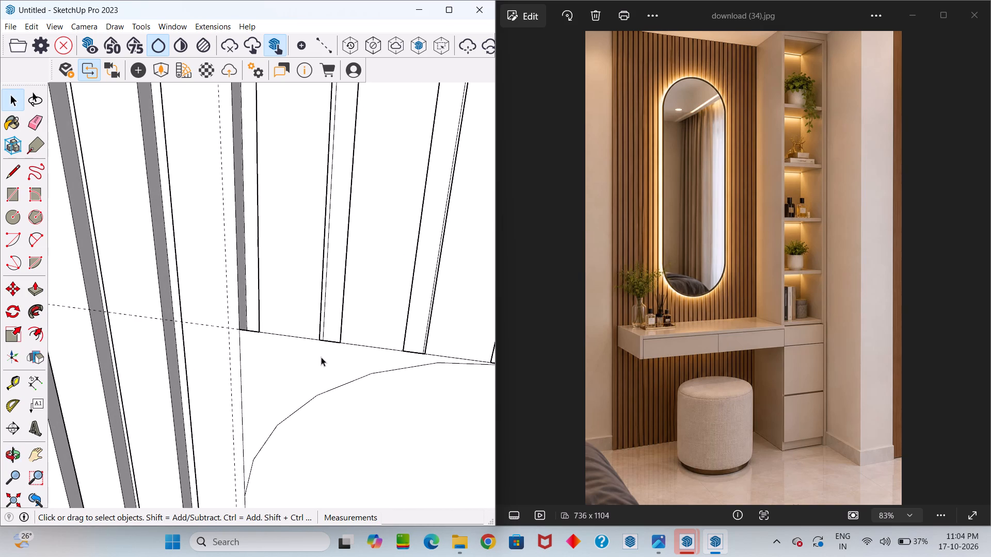
middle_drag(318, 349, 340, 556)
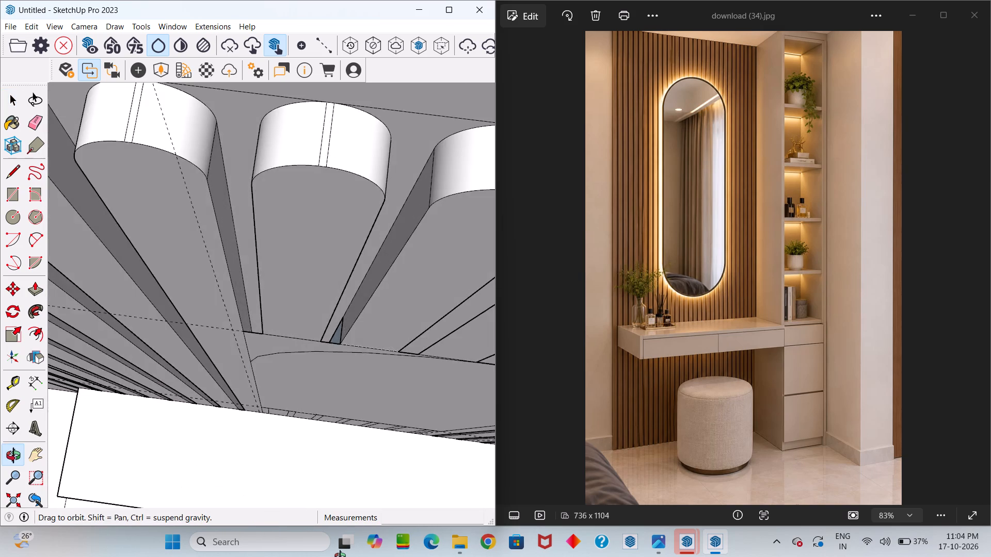
middle_drag(340, 556, 358, 343)
scroll(357, 339, down, 15)
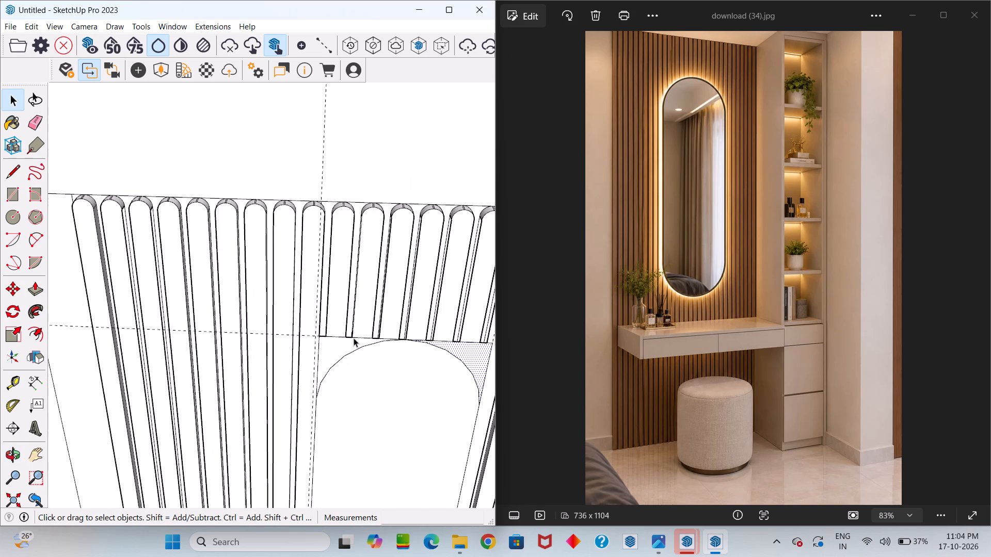
scroll(354, 338, down, 3)
scroll(360, 383, down, 9)
middle_drag(356, 361, 352, 297)
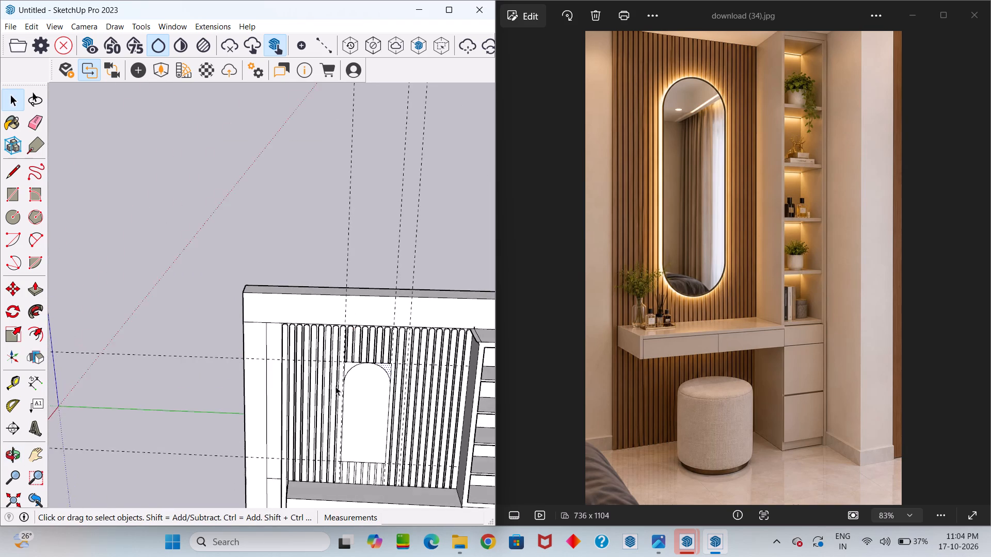
Examine the whole wardrobe and dressing unit, including the arched mirror area, from several angles.
scroll(335, 386, up, 5)
scroll(365, 376, down, 1)
middle_drag(357, 385, 229, 199)
drag(355, 381, 231, 201)
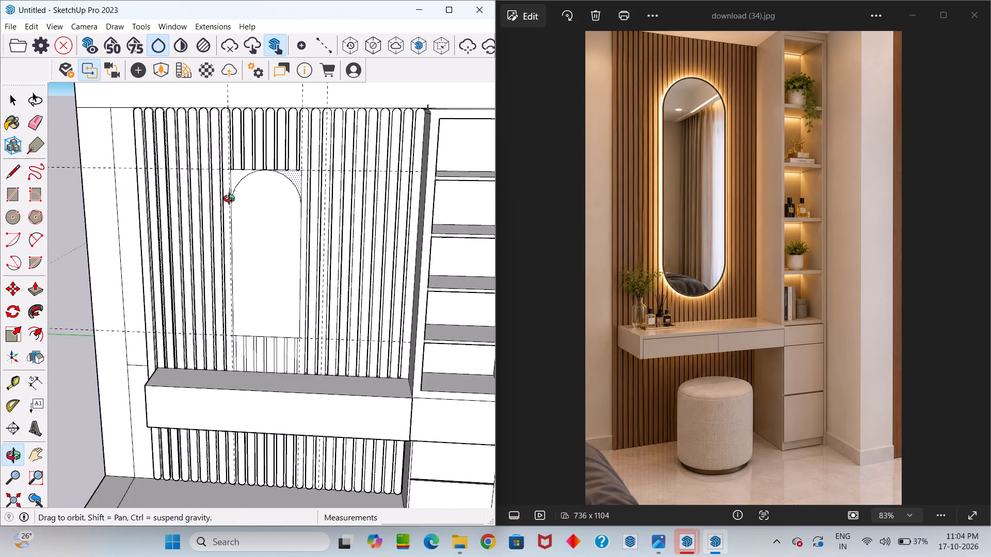
middle_drag(229, 199, 261, 190)
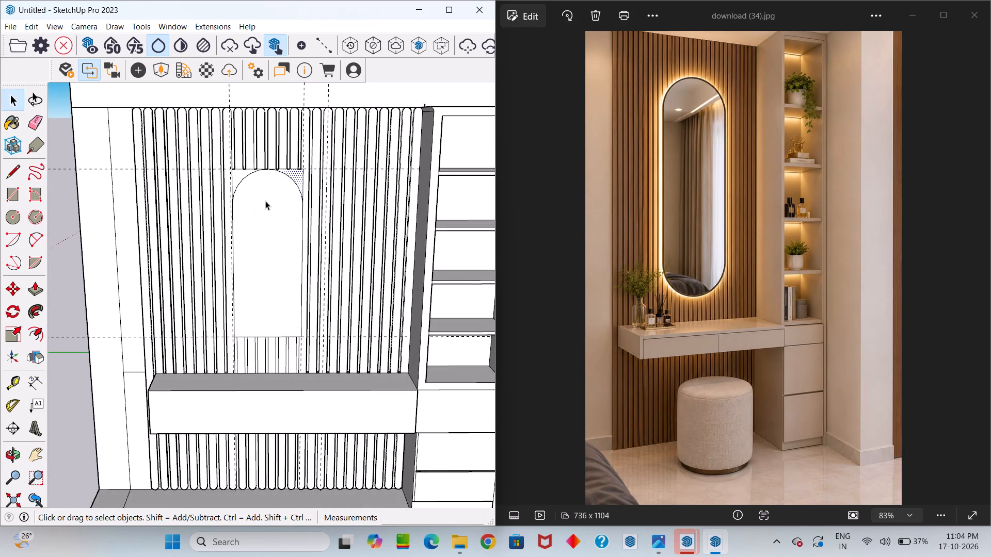
scroll(323, 351, down, 7)
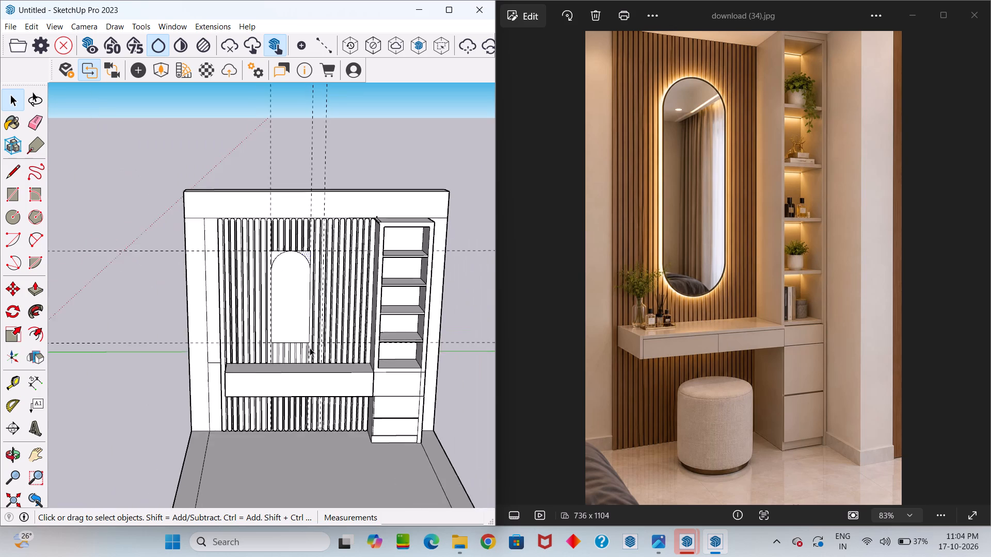
middle_drag(385, 331, 379, 278)
middle_drag(377, 276, 372, 274)
scroll(337, 270, down, 6)
scroll(373, 290, up, 1)
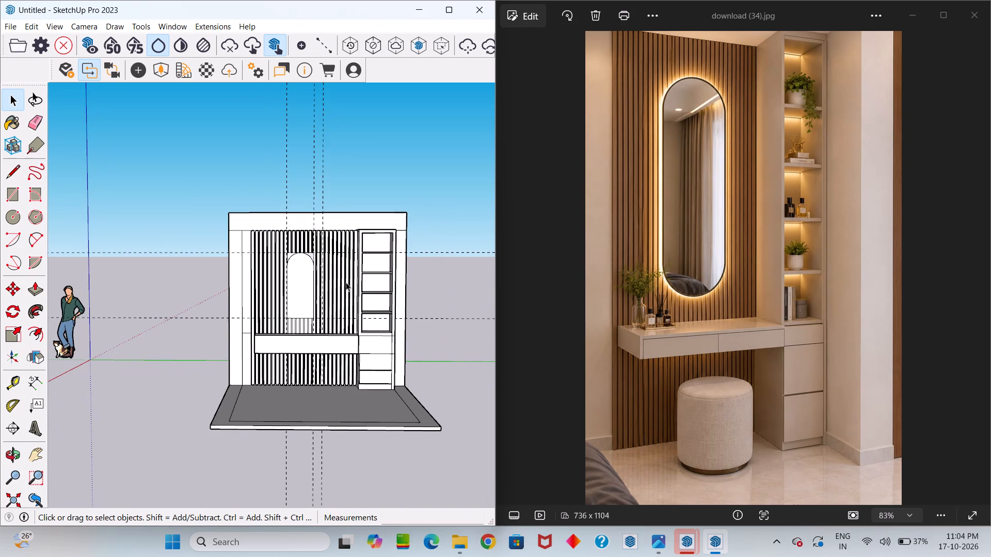
middle_drag(343, 280, 361, 273)
drag(339, 277, 311, 259)
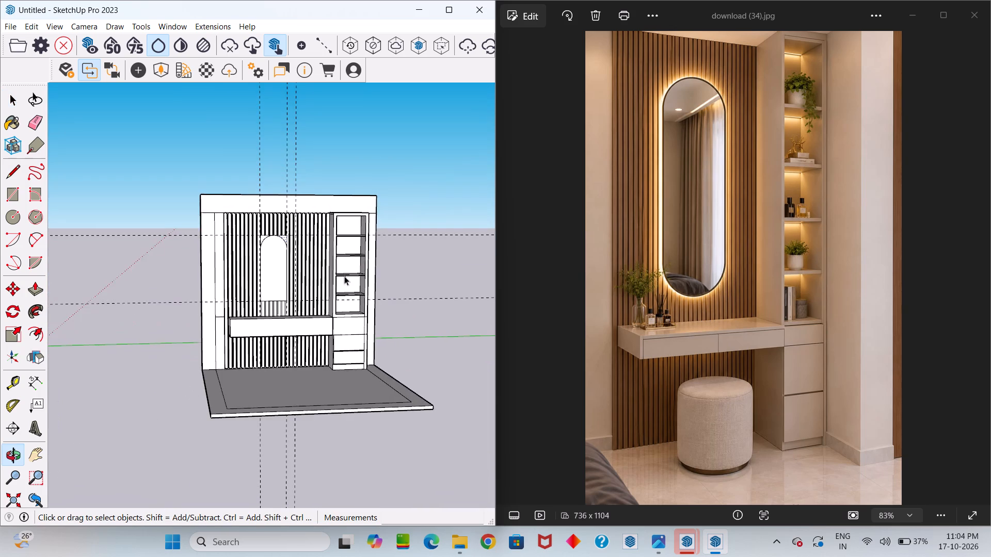
Push/pull the leftmost narrow gap strip between the slats below the mirror area inward by 10".
scroll(292, 221, up, 5)
middle_drag(263, 257, 240, 324)
scroll(259, 341, up, 7)
scroll(244, 393, up, 1)
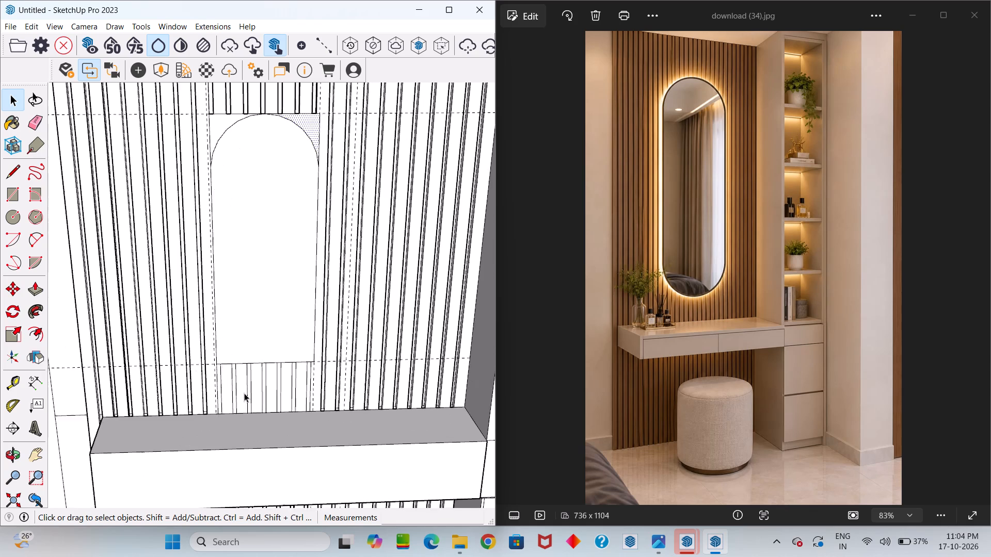
scroll(244, 393, up, 8)
middle_drag(225, 386, 507, 421)
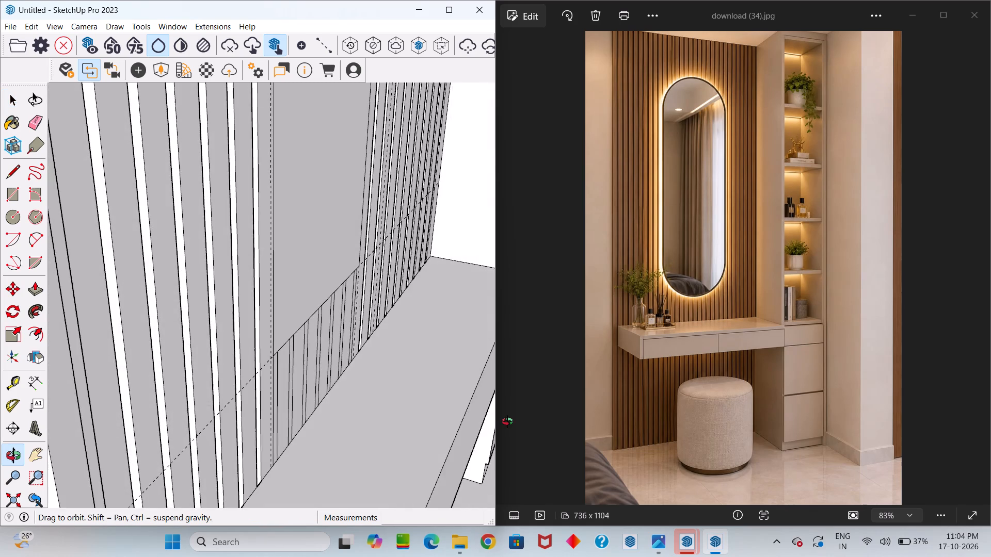
middle_drag(507, 421, 252, 400)
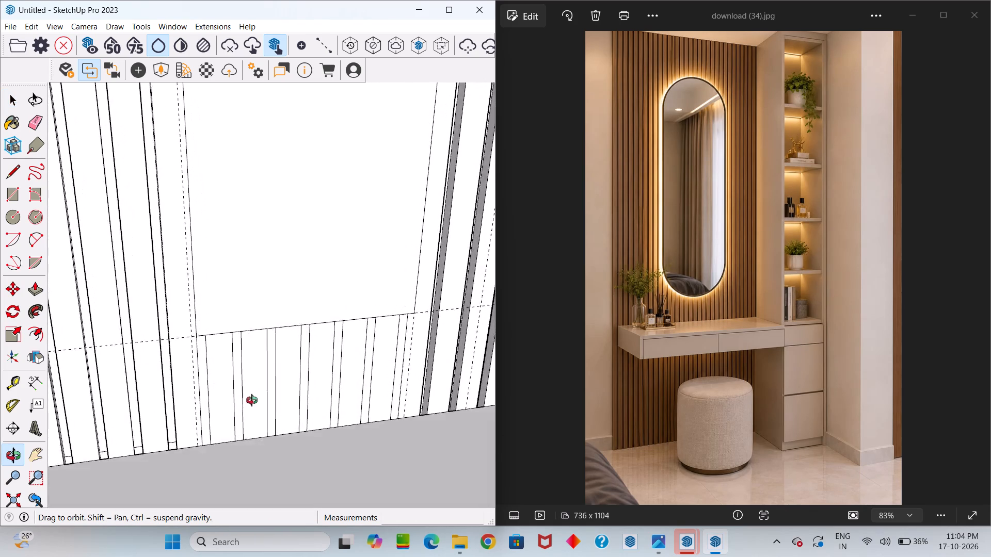
middle_drag(252, 400, 202, 365)
scroll(196, 364, up, 4)
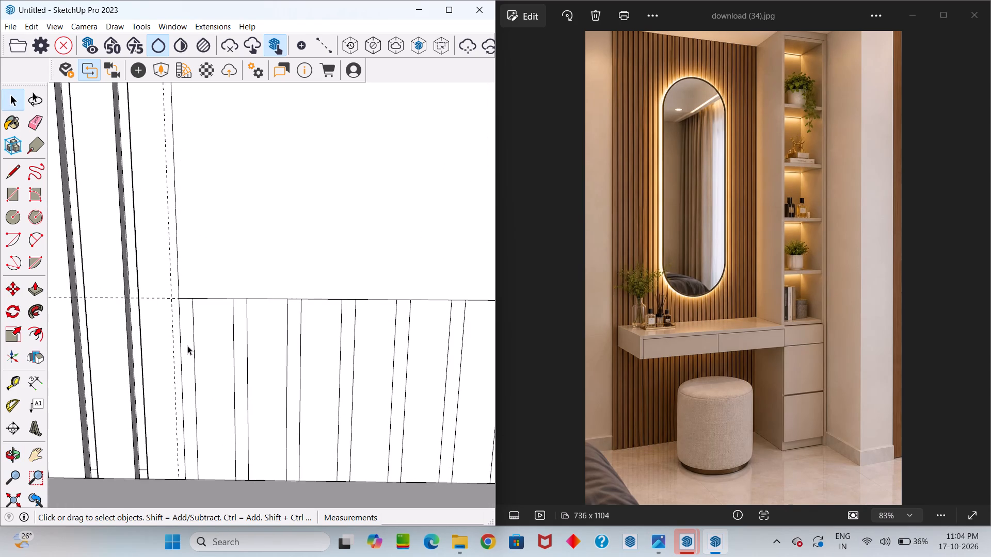
click(189, 345)
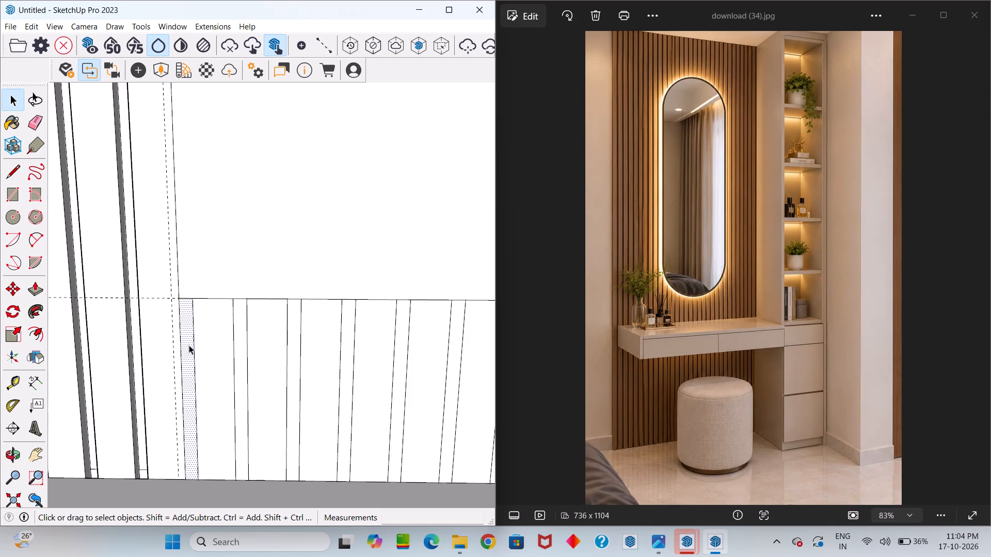
key(p)
click(189, 345)
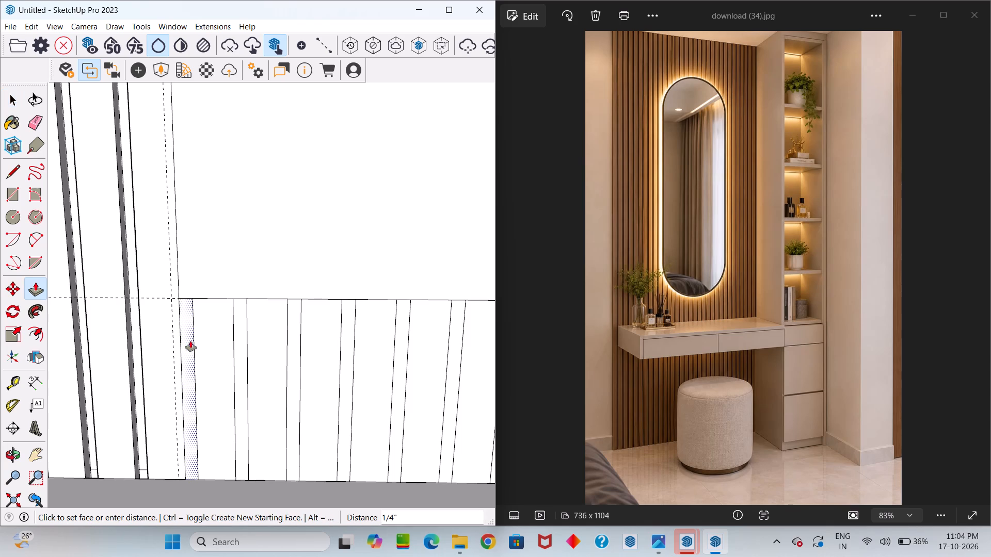
text(10)
key(Return)
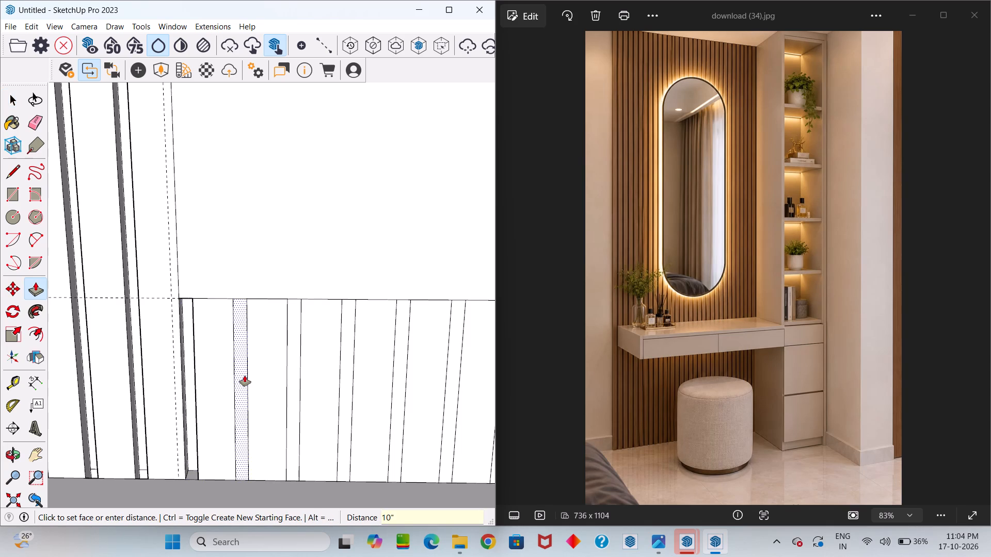
Repeat the same push/pull depth on the other six narrow gap strips below the mirror area.
double_click(243, 373)
click(293, 361)
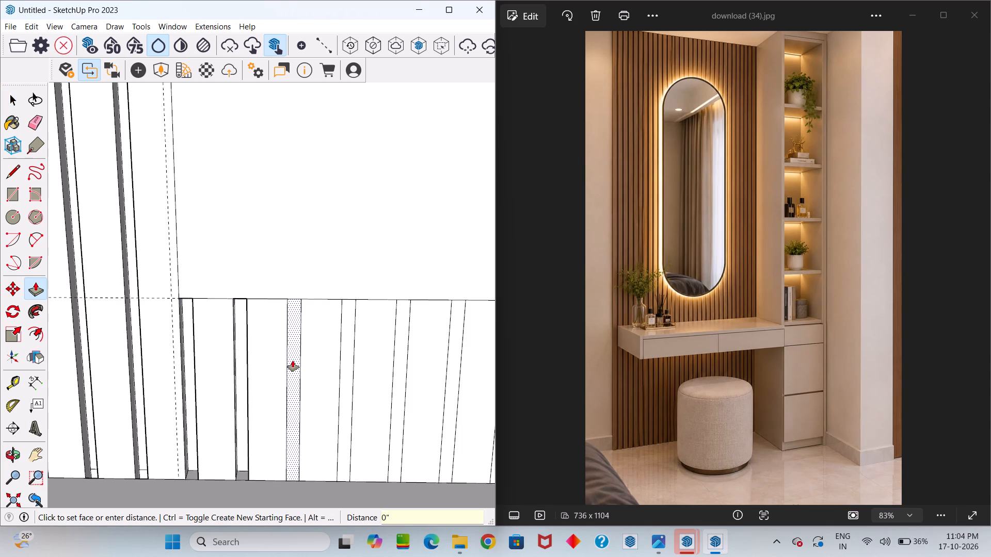
double_click(293, 361)
double_click(346, 376)
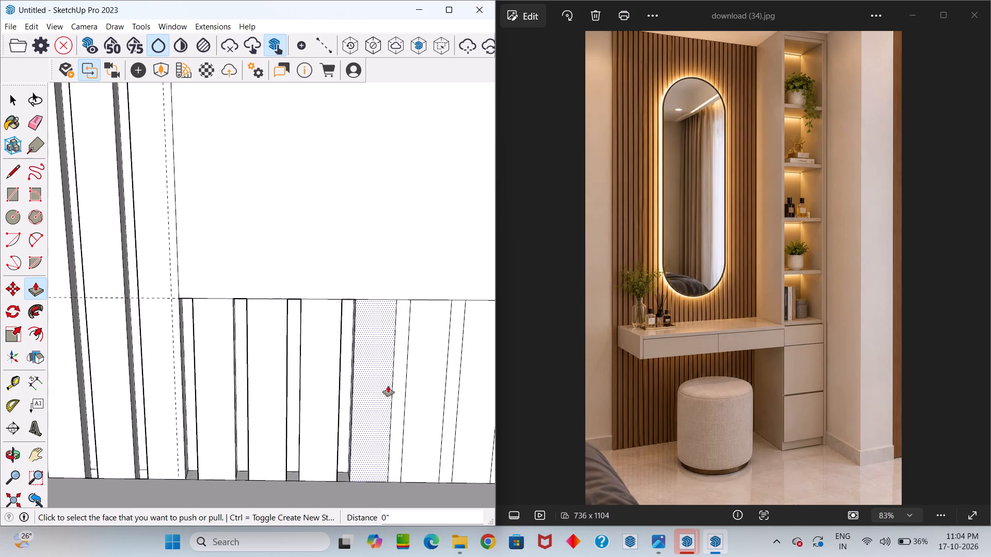
double_click(401, 376)
scroll(340, 420, down, 13)
scroll(388, 418, up, 4)
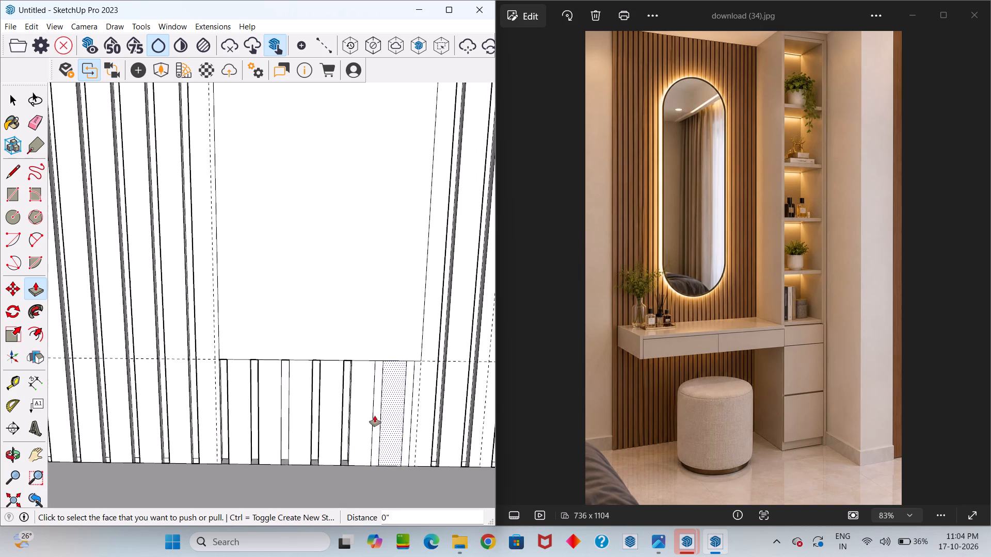
double_click(378, 407)
scroll(348, 448, down, 6)
scroll(397, 423, up, 7)
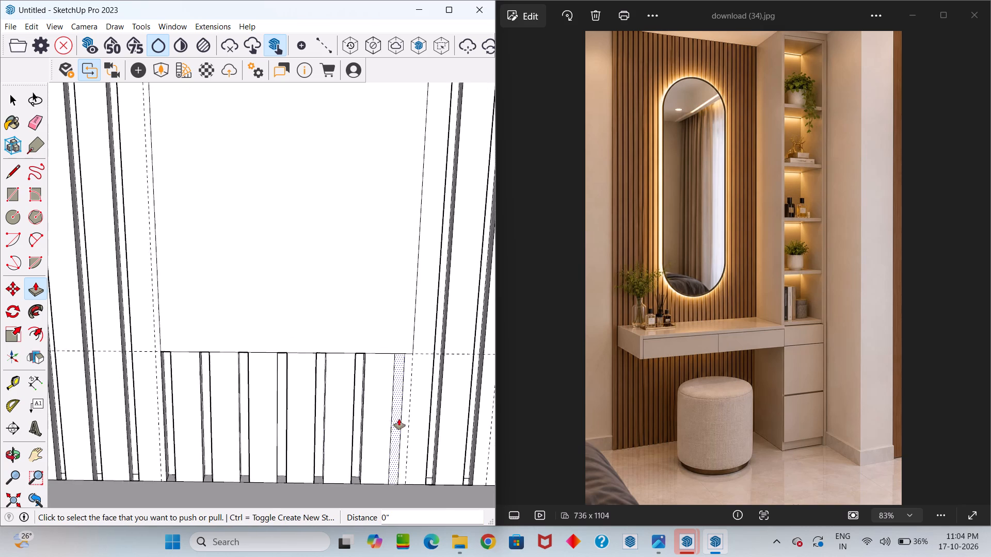
scroll(399, 419, up, 2)
double_click(395, 415)
scroll(353, 442, down, 14)
scroll(394, 427, up, 9)
middle_drag(358, 436, 328, 396)
key(space)
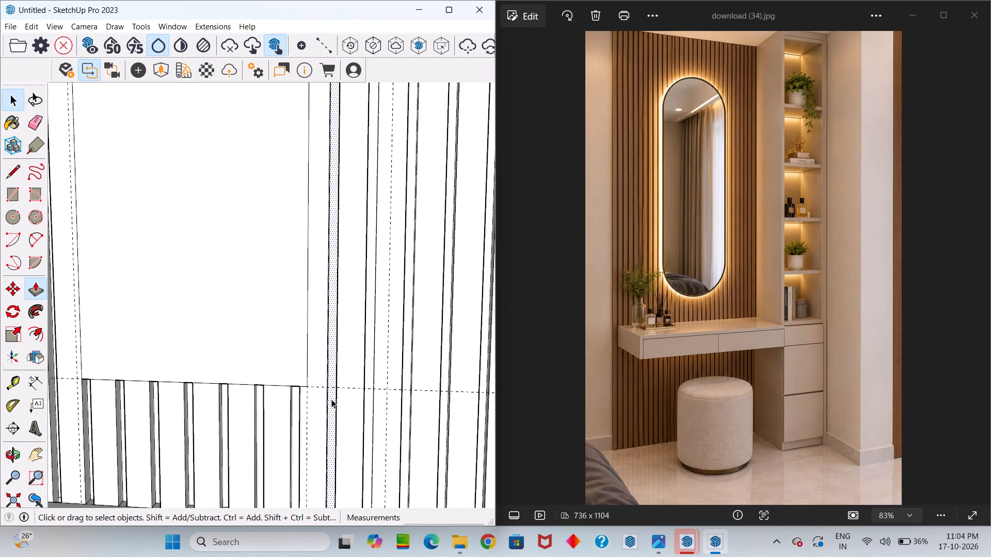
Examine the mirror area's bottom edge and lower right corner where they meet the recessed gaps, from several angles.
middle_drag(300, 394, 303, 345)
scroll(306, 369, up, 14)
middle_drag(300, 384, 305, 289)
scroll(305, 300, up, 14)
middle_drag(297, 298, 409, 158)
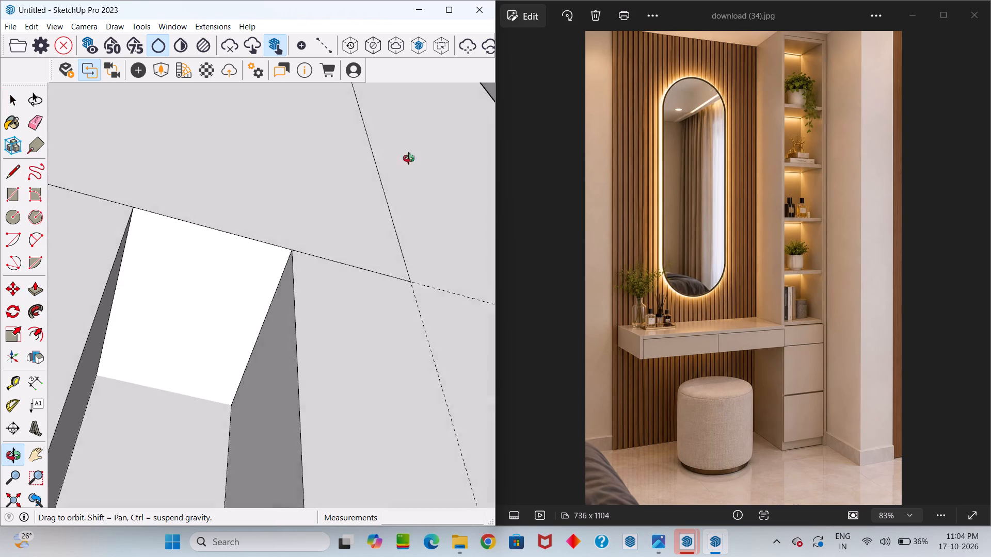
middle_drag(409, 158, 331, 437)
scroll(310, 413, down, 20)
scroll(310, 413, down, 4)
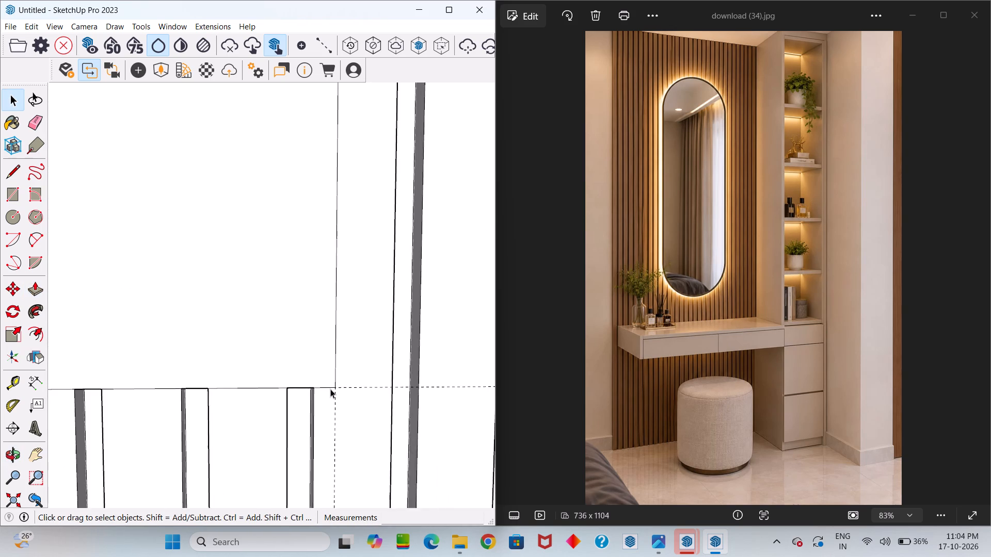
scroll(334, 382, down, 16)
scroll(333, 388, down, 8)
middle_drag(303, 212, 302, 243)
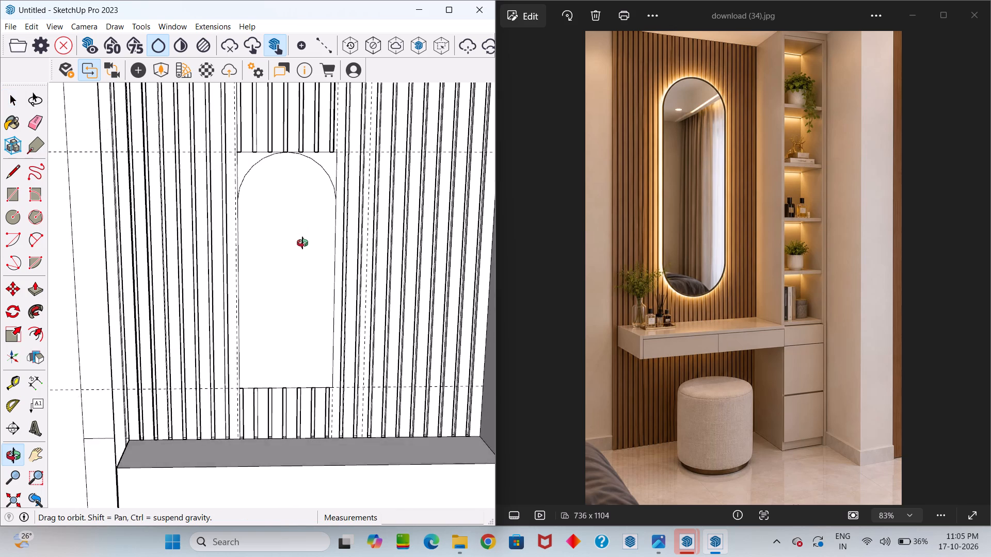
middle_drag(302, 243, 295, 203)
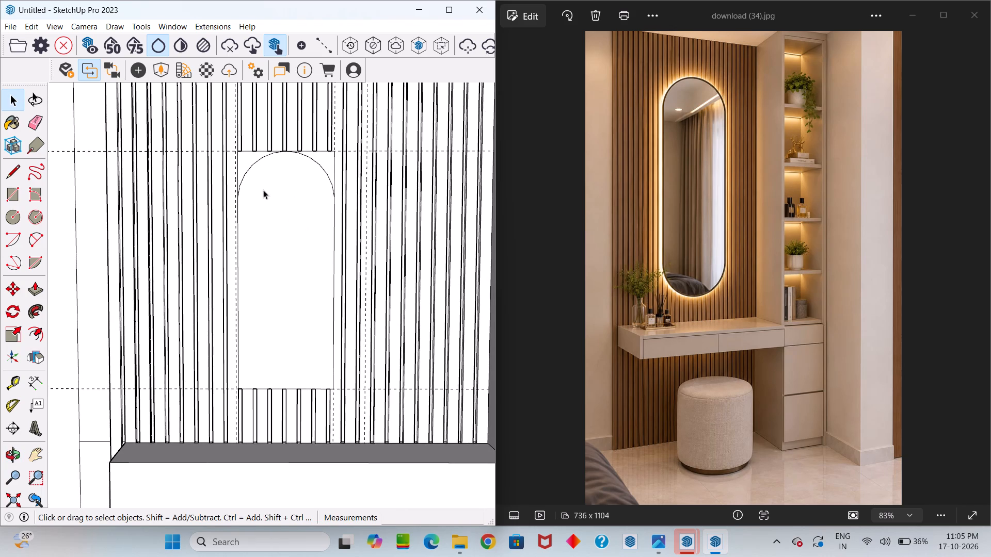
scroll(241, 389, up, 4)
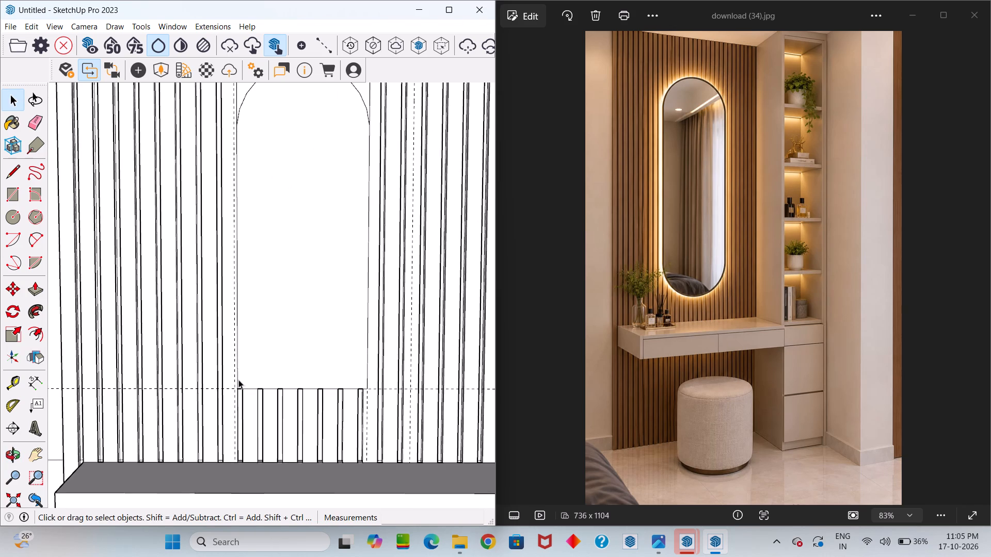
Delete both halves of the arc at the top of the mirror area, leaving a plain rectangle.
scroll(241, 408, down, 7)
scroll(237, 177, up, 10)
scroll(238, 280, up, 6)
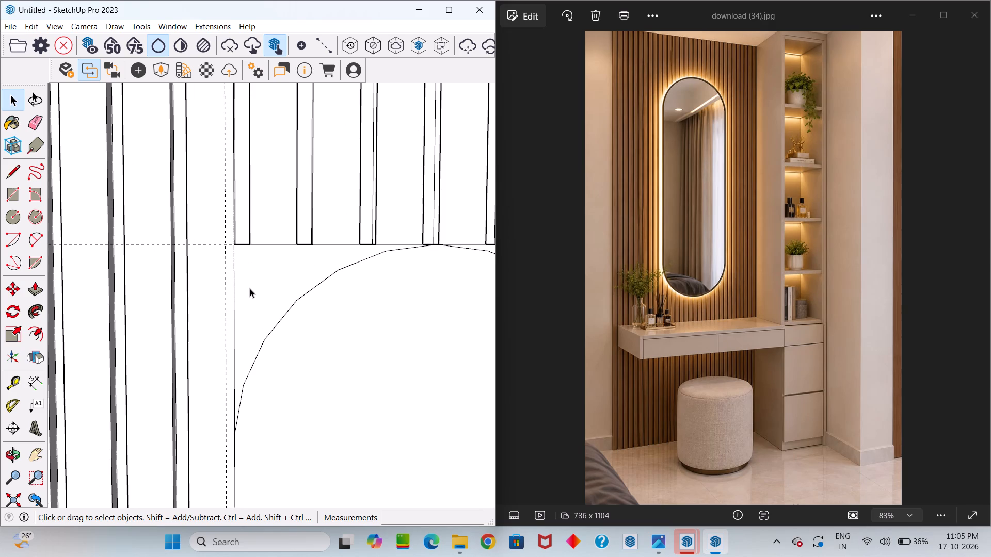
scroll(238, 334, down, 6)
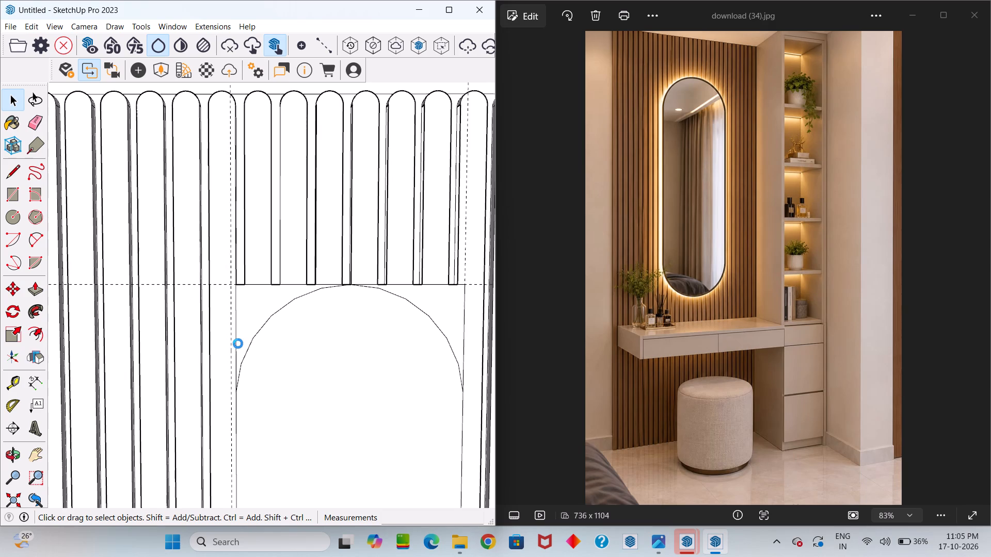
scroll(253, 356, down, 4)
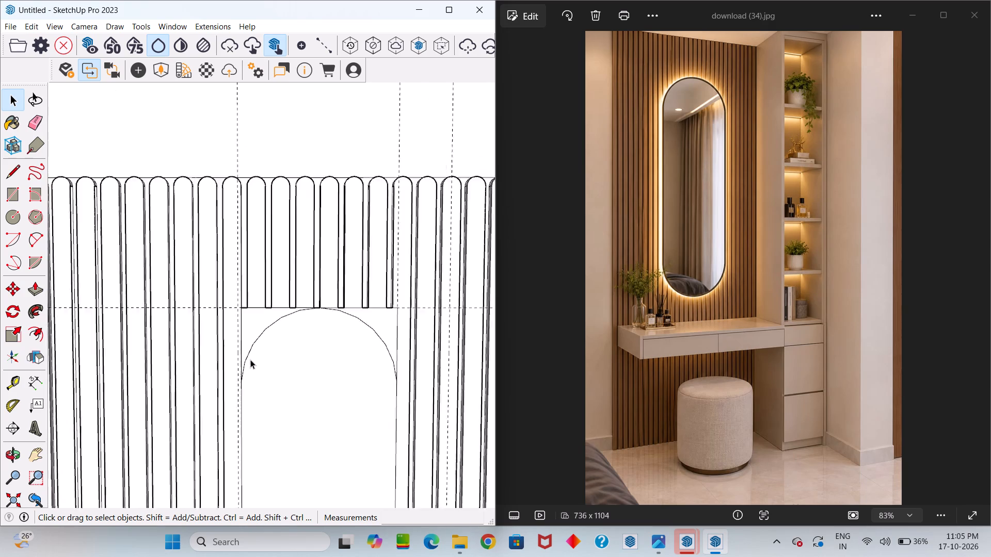
scroll(250, 359, down, 9)
scroll(266, 362, up, 10)
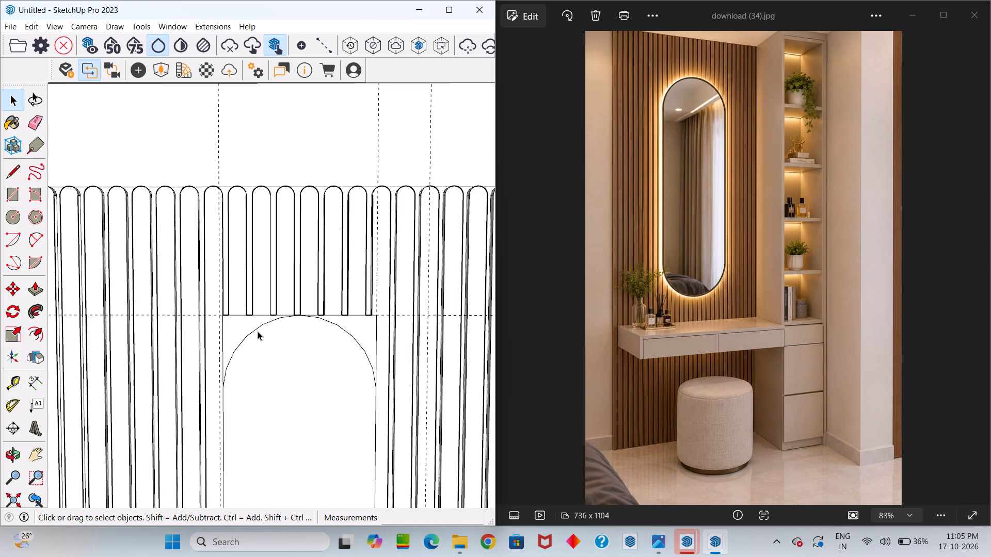
click(254, 325)
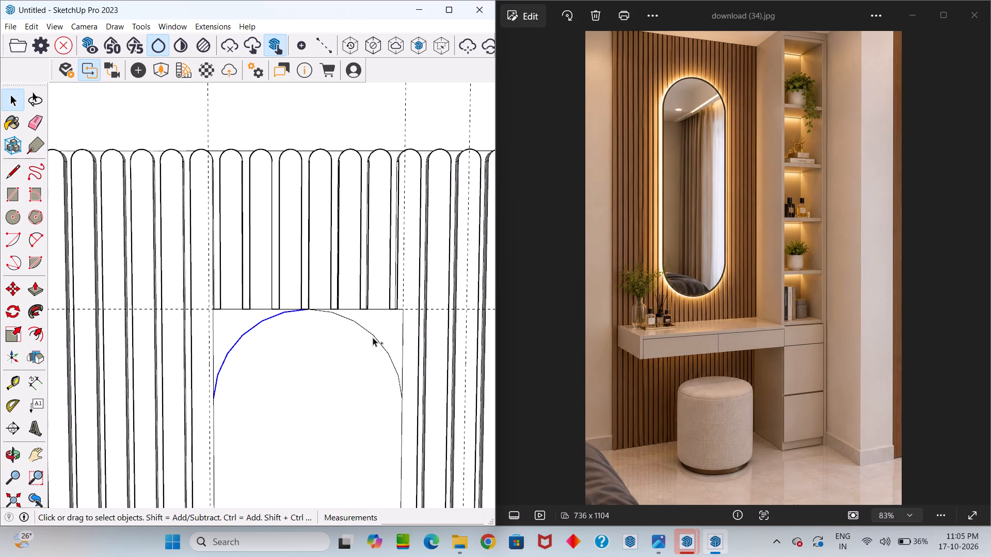
ctrl+click(375, 337)
scroll(374, 365, down, 11)
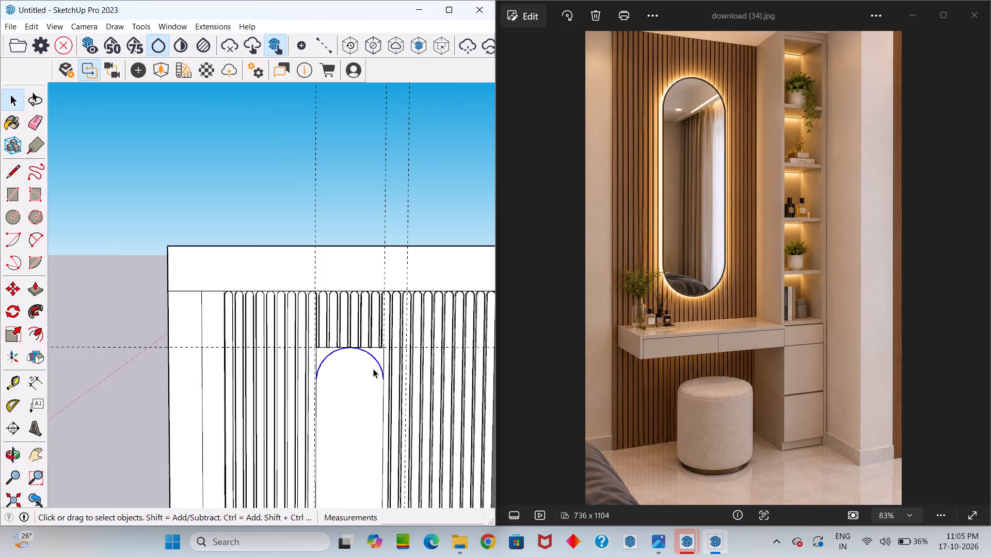
key(Delete)
Push/pull the rectangular mirror face in the slat wall outward by 1".
scroll(345, 387, down, 6)
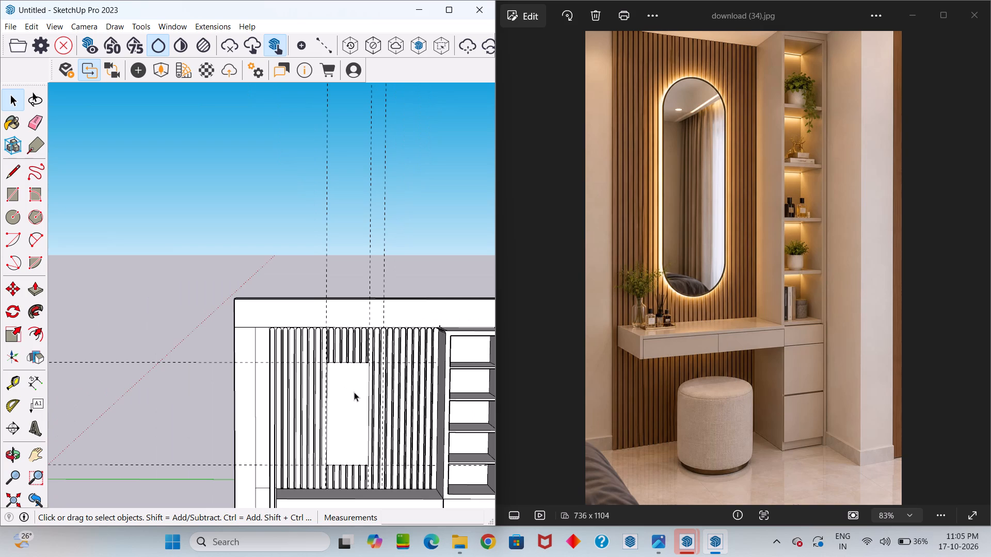
click(356, 392)
key(p)
click(356, 392)
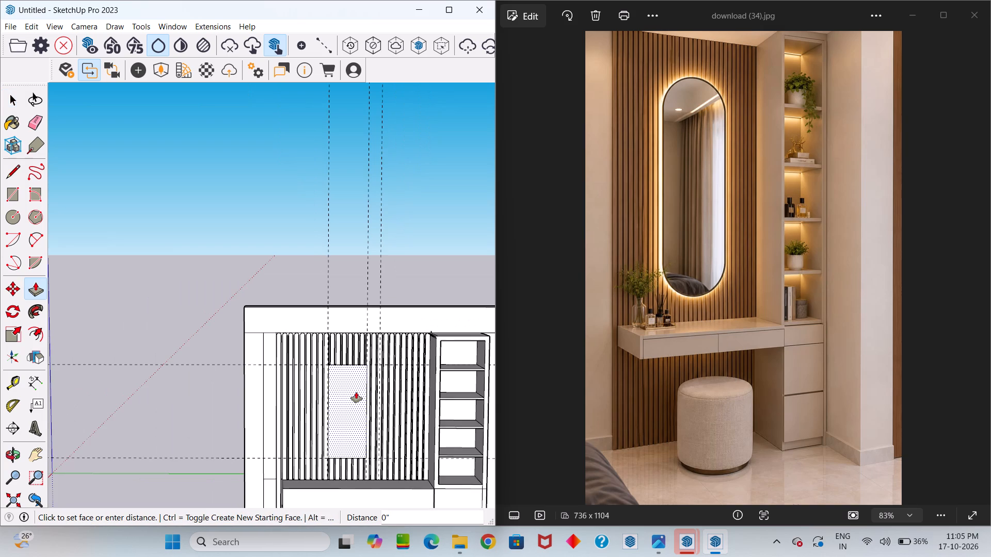
middle_drag(356, 395, 345, 464)
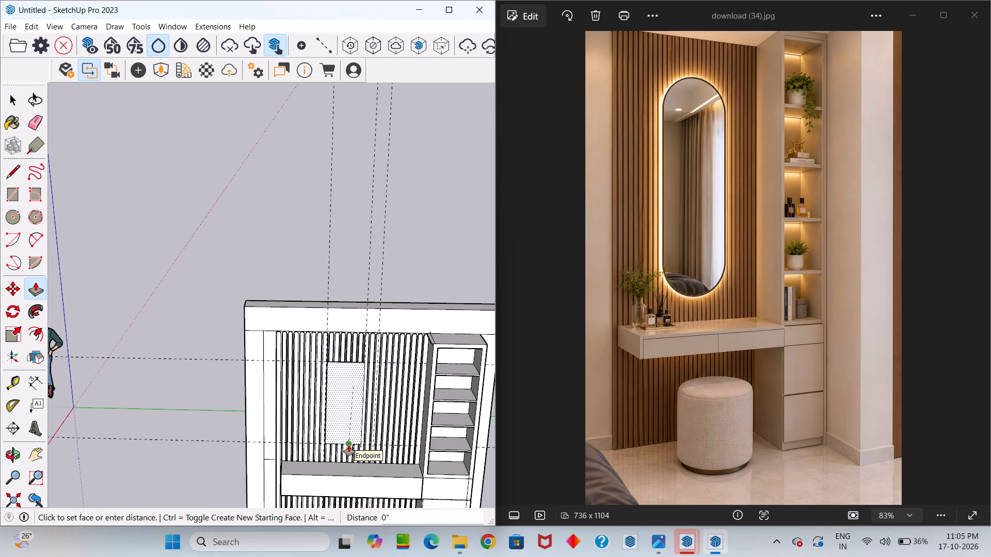
key(1)
key(Return)
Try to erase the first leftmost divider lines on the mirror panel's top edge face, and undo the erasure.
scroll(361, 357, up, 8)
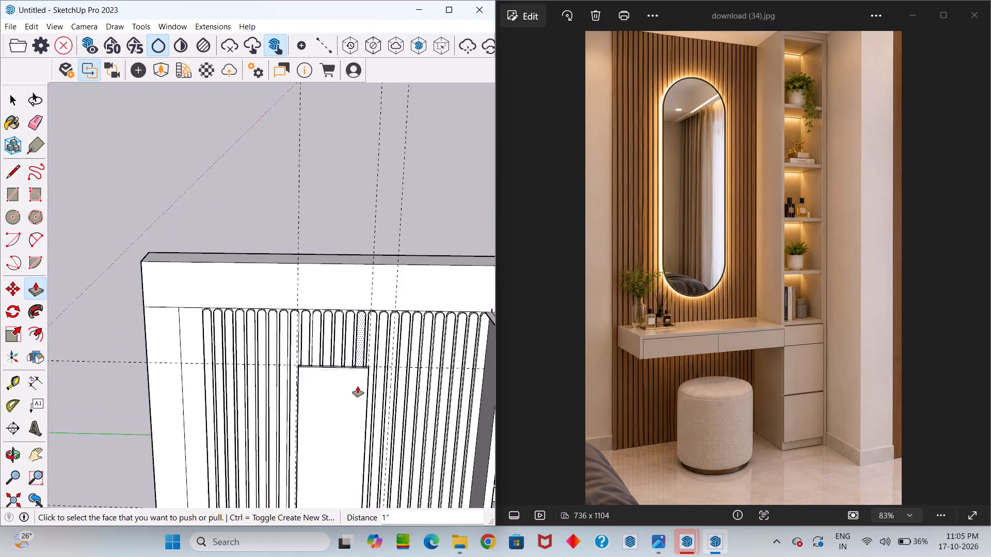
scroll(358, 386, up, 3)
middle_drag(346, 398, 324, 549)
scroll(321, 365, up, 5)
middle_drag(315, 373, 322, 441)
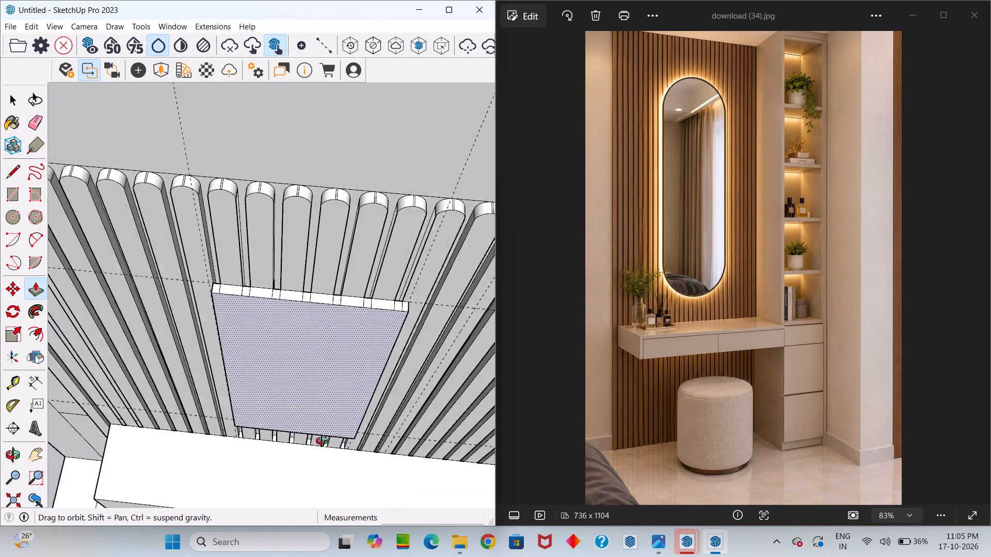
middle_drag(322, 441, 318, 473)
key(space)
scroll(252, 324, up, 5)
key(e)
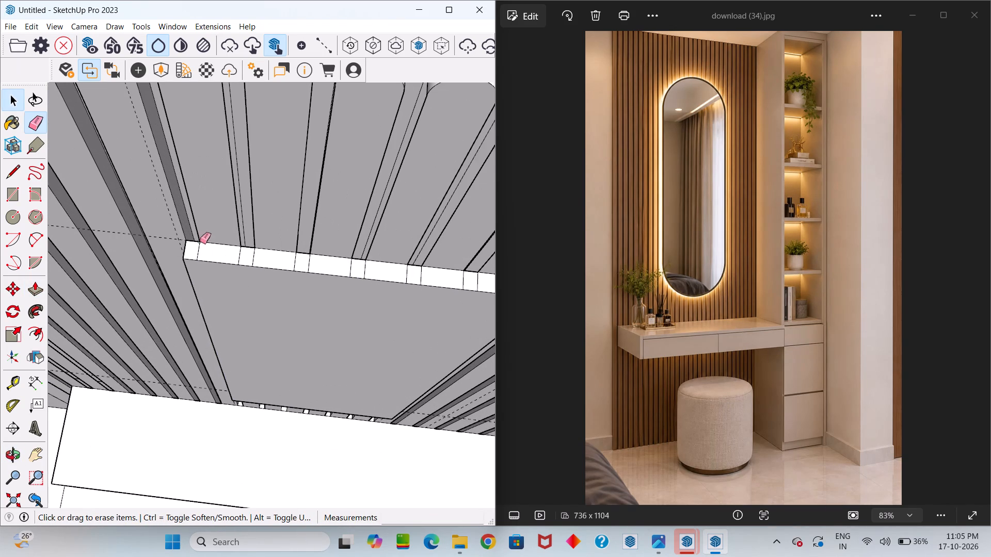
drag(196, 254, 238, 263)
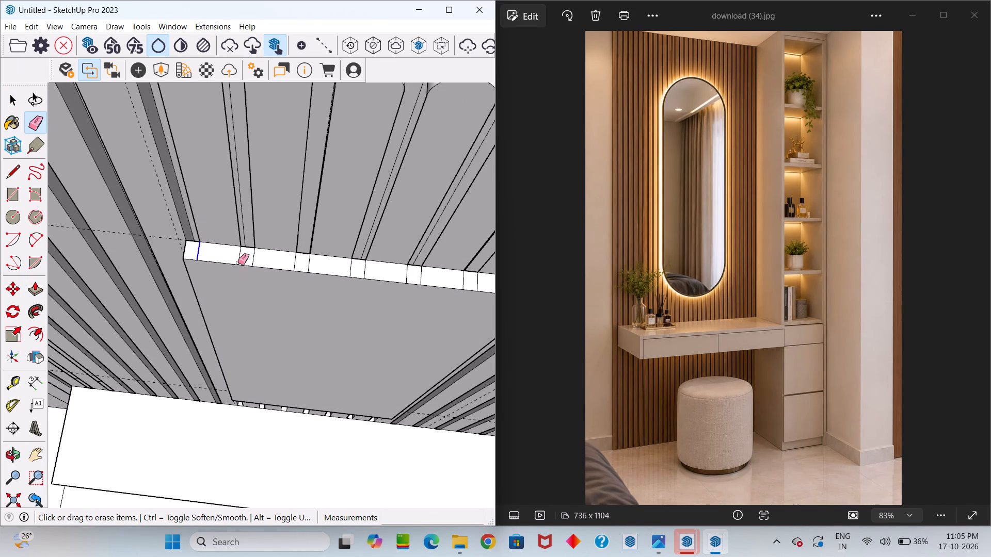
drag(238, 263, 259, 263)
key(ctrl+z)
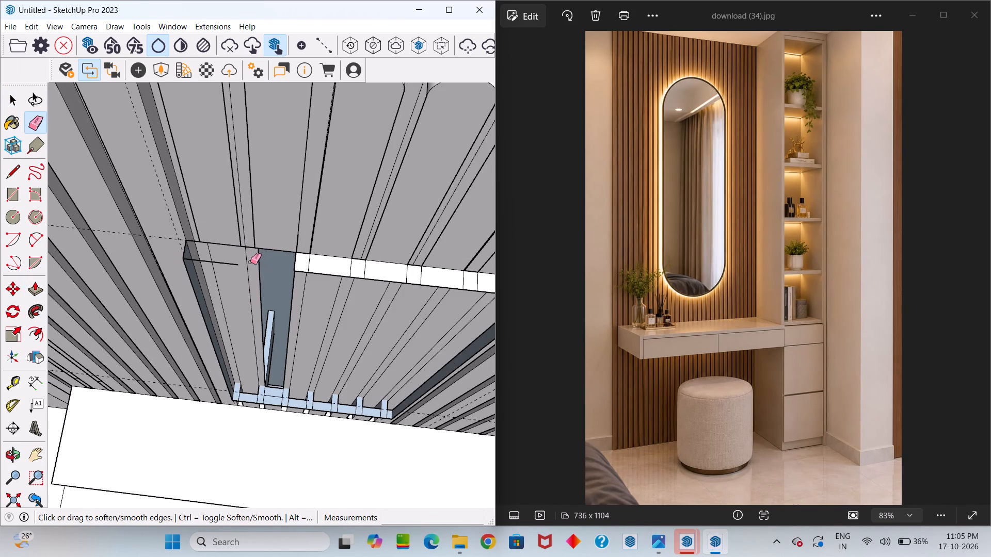
Erase the divider lines across the left and middle portions of the mirror panel's top edge face.
click(199, 252)
drag(237, 254, 247, 261)
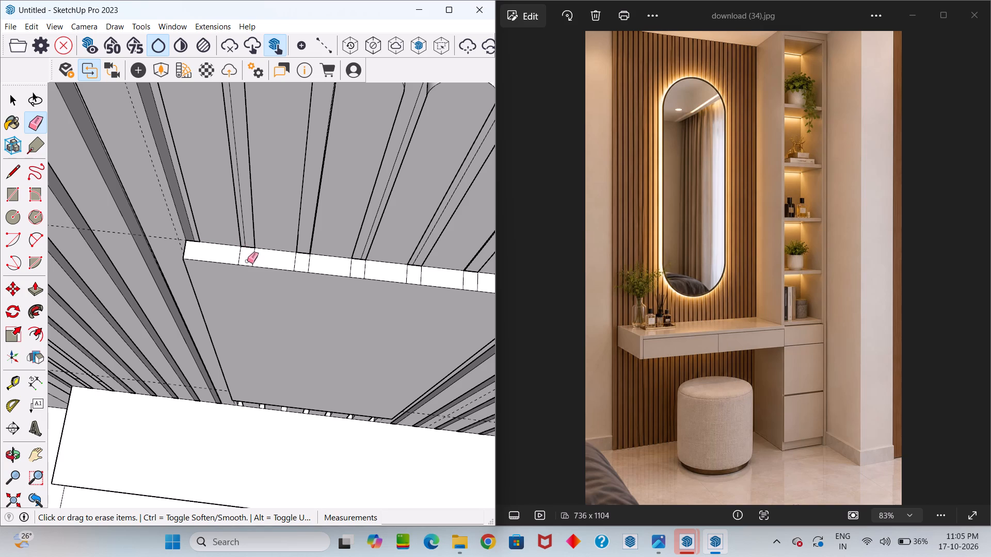
drag(247, 261, 271, 265)
drag(293, 262, 325, 267)
drag(348, 267, 365, 271)
scroll(329, 275, down, 11)
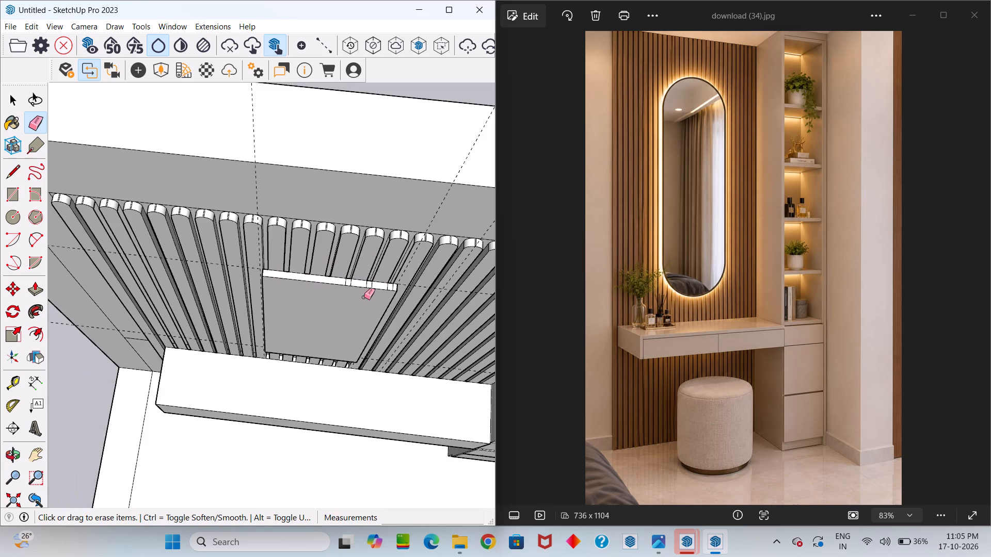
scroll(361, 290, up, 19)
click(327, 259)
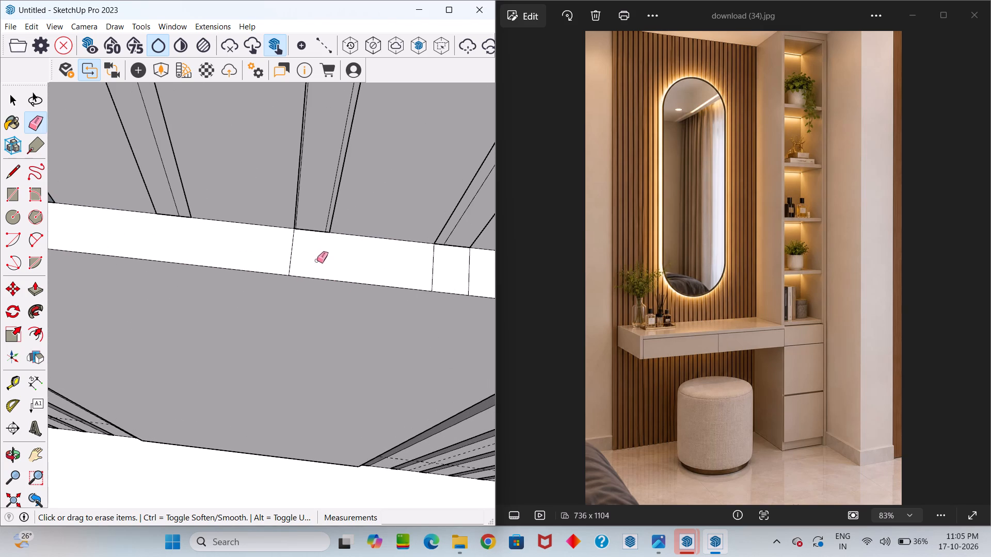
click(290, 251)
Erase the remaining divider lines near the right end of the mirror panel's top edge face.
scroll(296, 275, down, 13)
scroll(356, 252, up, 8)
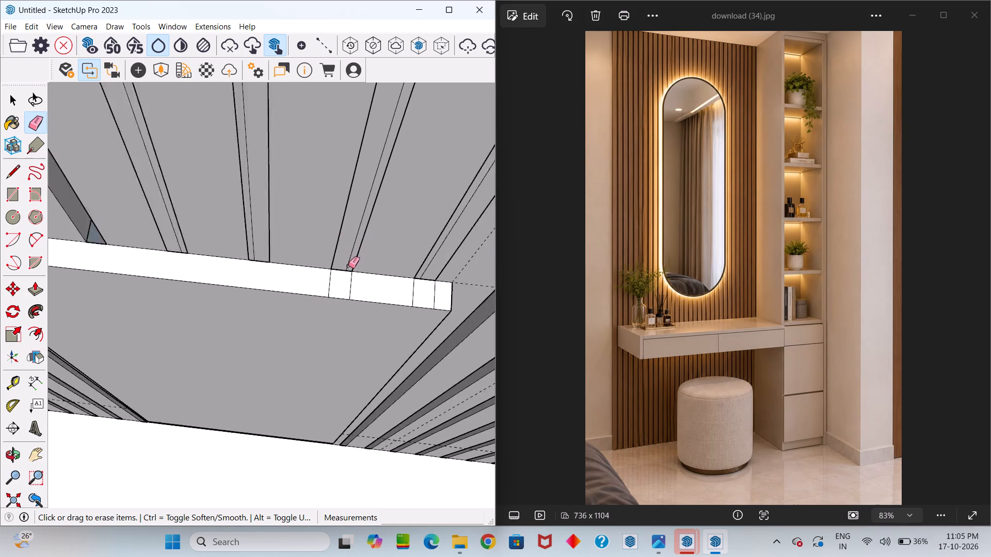
scroll(348, 266, up, 2)
click(353, 290)
drag(319, 294, 324, 294)
scroll(297, 303, down, 6)
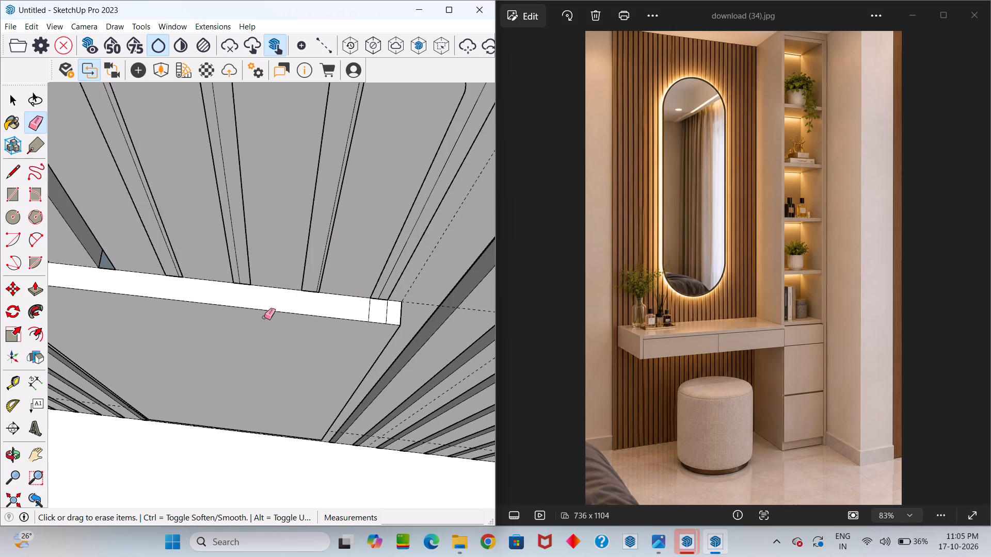
scroll(264, 317, down, 15)
scroll(309, 313, up, 16)
click(300, 303)
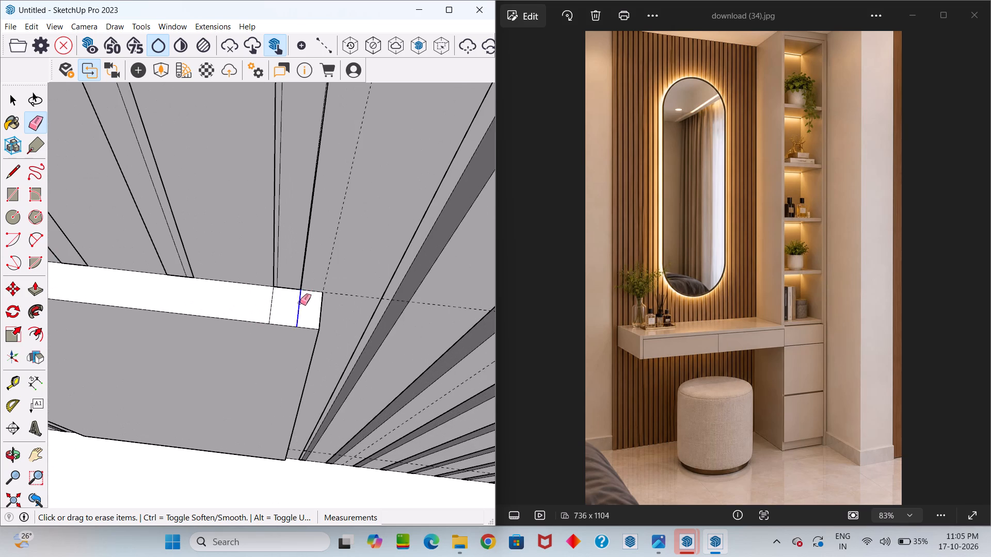
click(270, 303)
Examine the raised mirror panel's top edge and front face from above, in front and close up.
scroll(279, 303, down, 1)
middle_drag(280, 310, 271, 390)
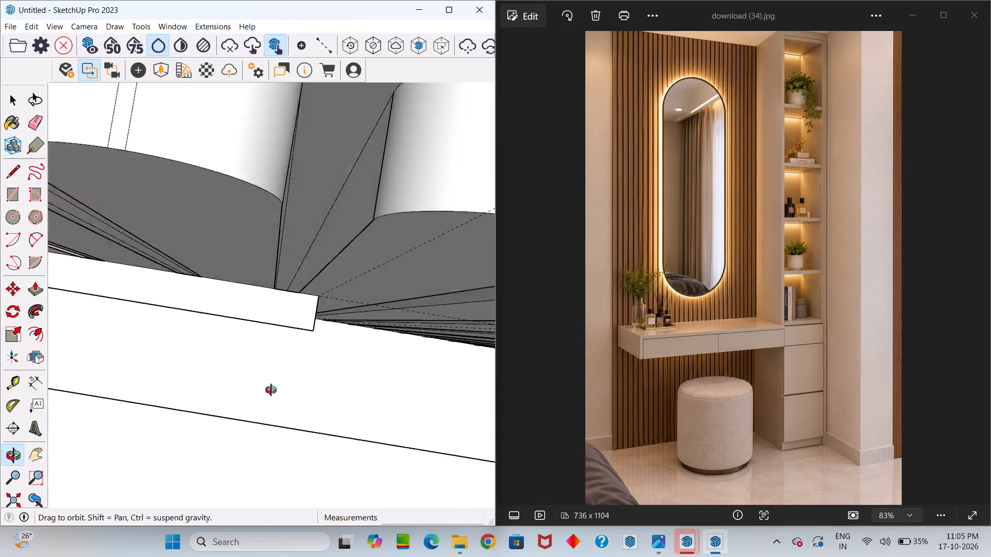
middle_drag(271, 390, 182, 330)
scroll(182, 328, down, 15)
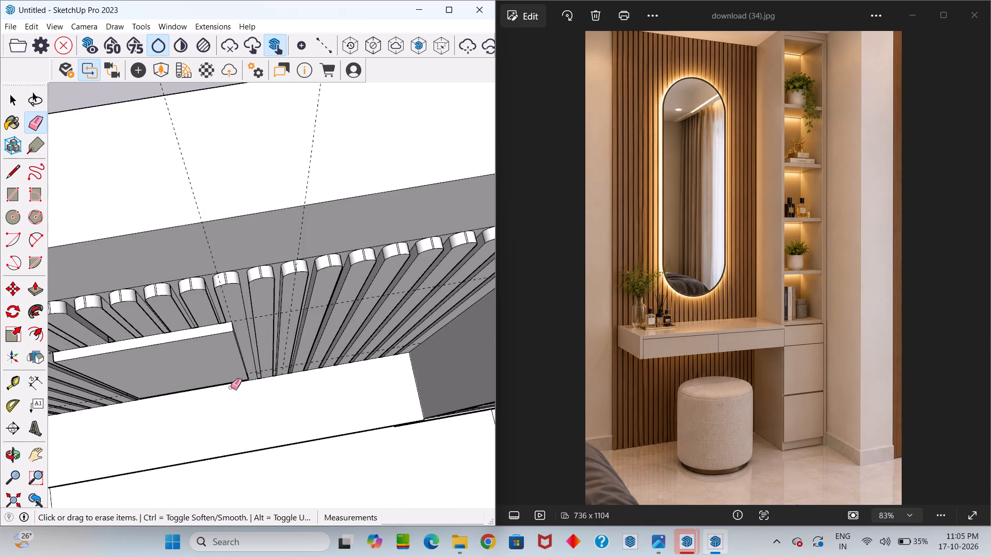
middle_drag(229, 378, 208, 208)
scroll(215, 243, down, 13)
middle_drag(243, 300, 230, 205)
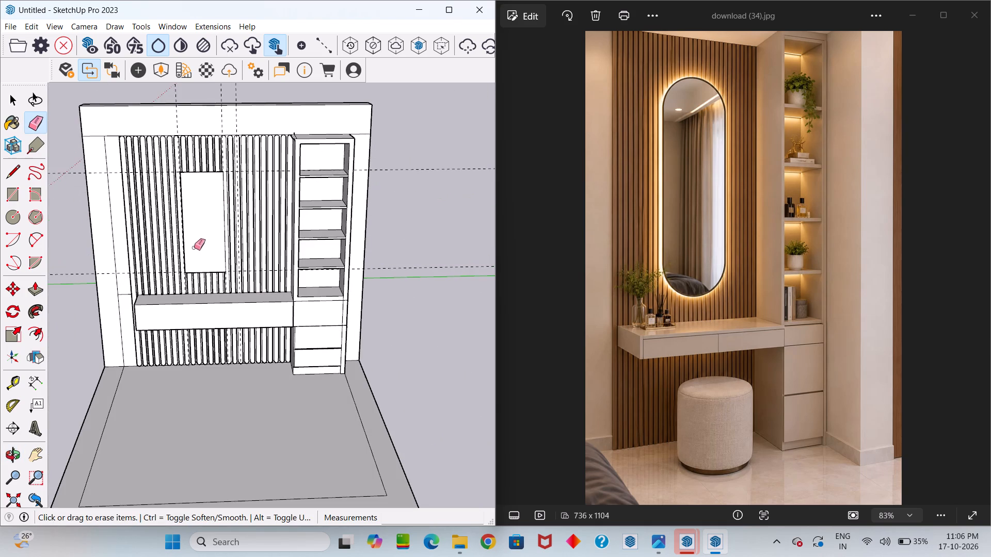
scroll(196, 249, up, 4)
middle_drag(206, 185, 225, 227)
scroll(199, 181, up, 10)
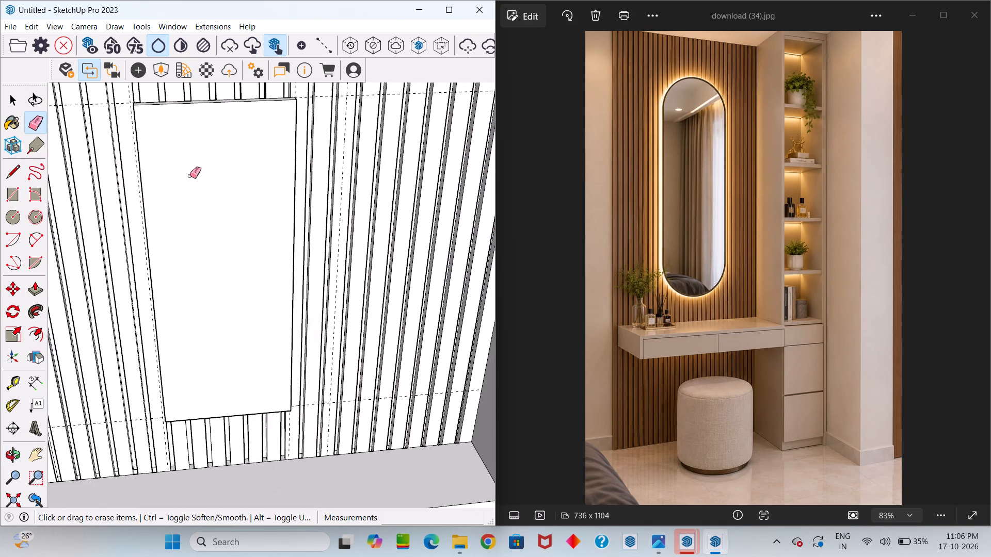
scroll(203, 200, down, 1)
middle_drag(204, 202, 214, 310)
key(space)
scroll(173, 289, down, 5)
middle_drag(169, 270, 165, 160)
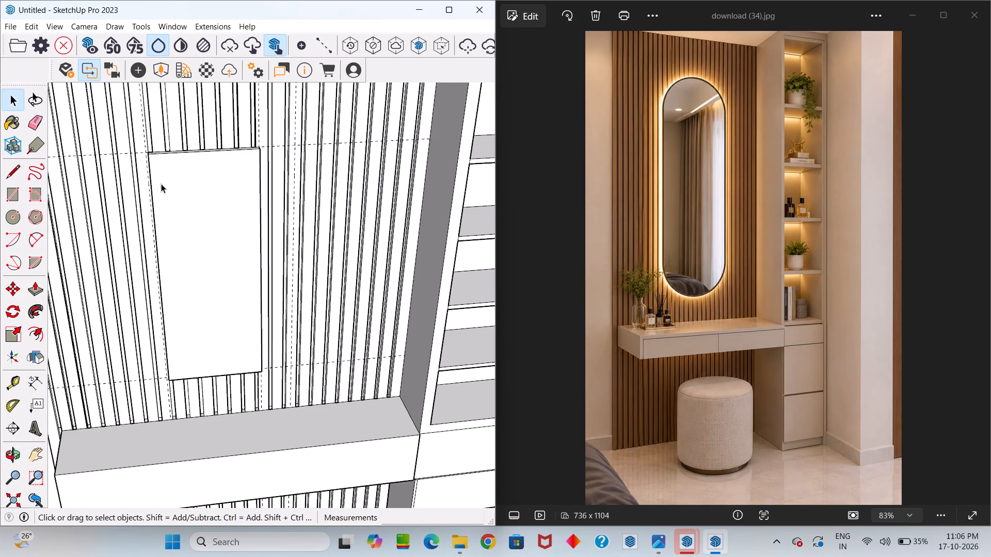
Examine the raised mirror panel's thickness and upper left corner where it meets the slats, from the side.
middle_drag(165, 158, 327, 268)
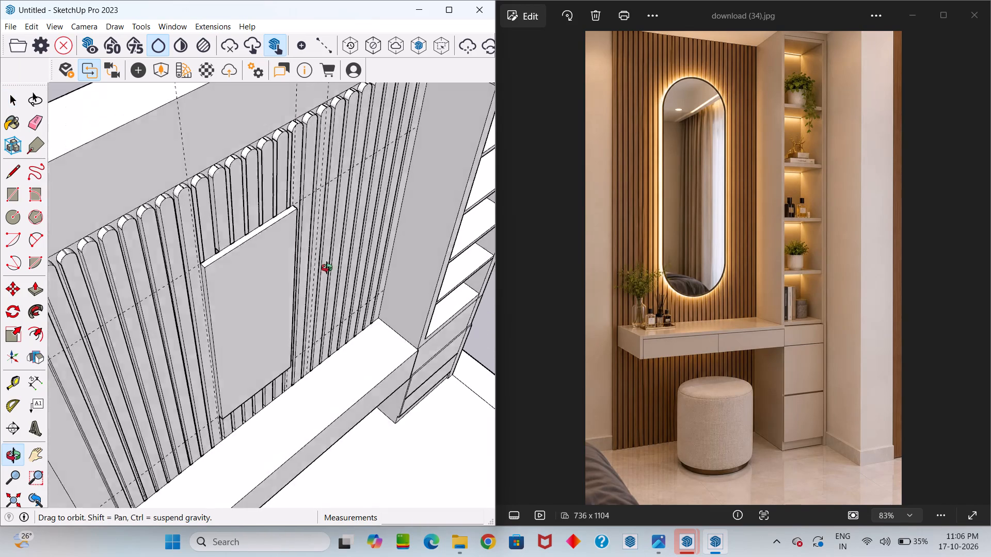
middle_drag(327, 268, 363, 317)
scroll(282, 301, up, 11)
middle_drag(207, 315, 377, 289)
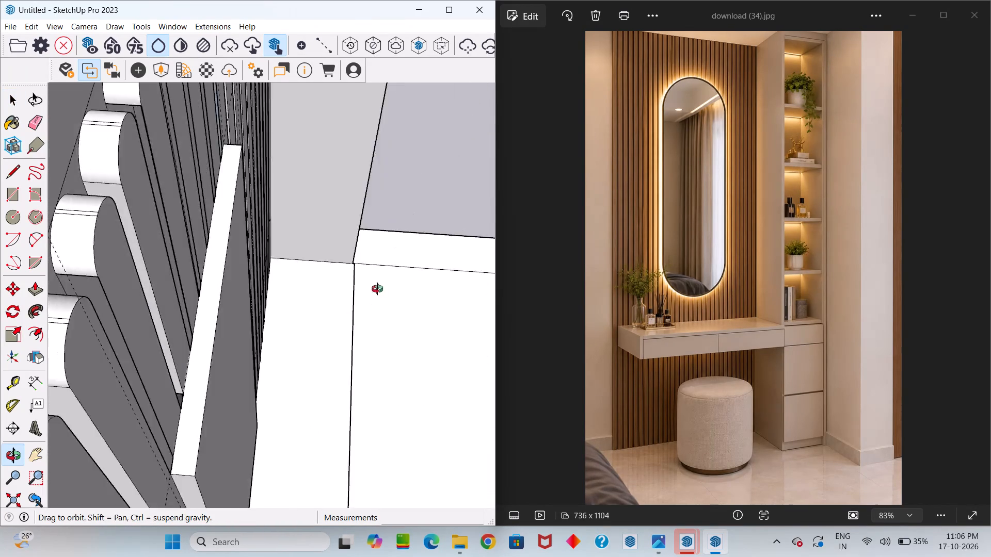
middle_drag(377, 289, 515, 326)
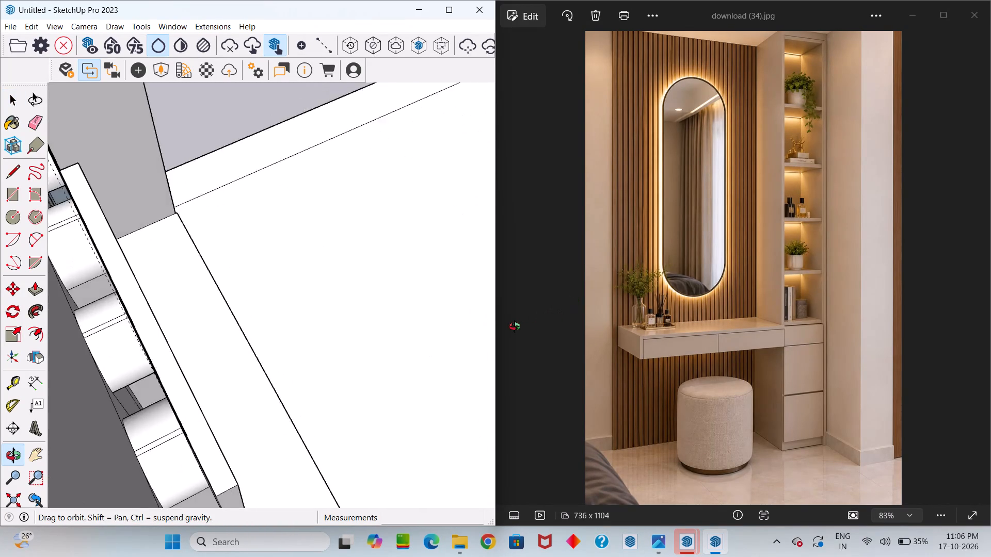
middle_drag(515, 326, 268, 297)
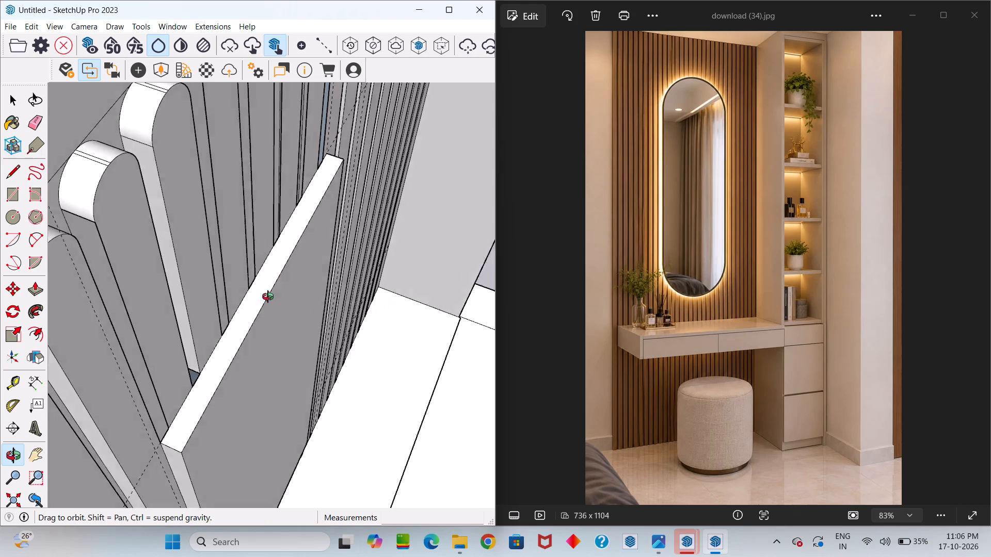
middle_drag(268, 297, 349, 365)
scroll(238, 387, up, 2)
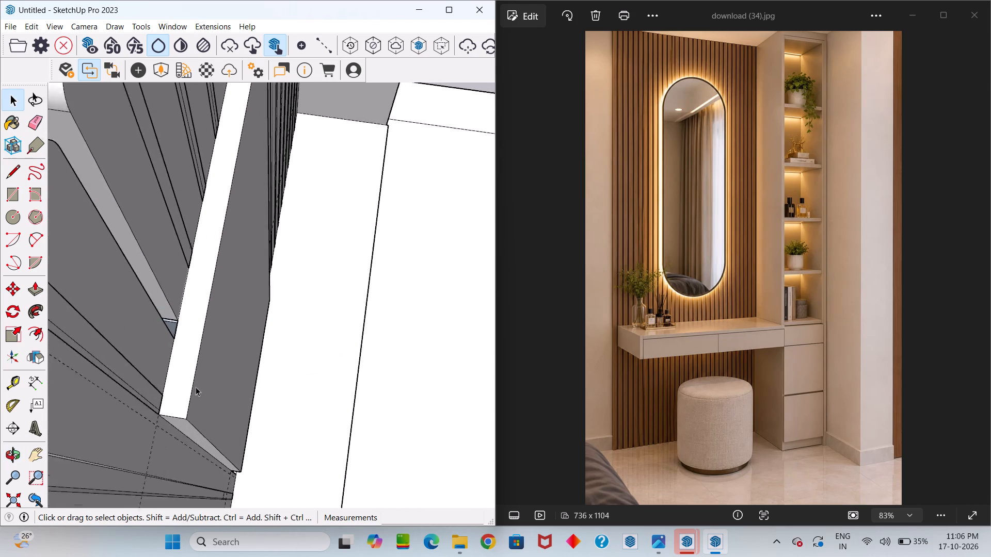
scroll(196, 387, up, 10)
middle_drag(145, 396, 321, 385)
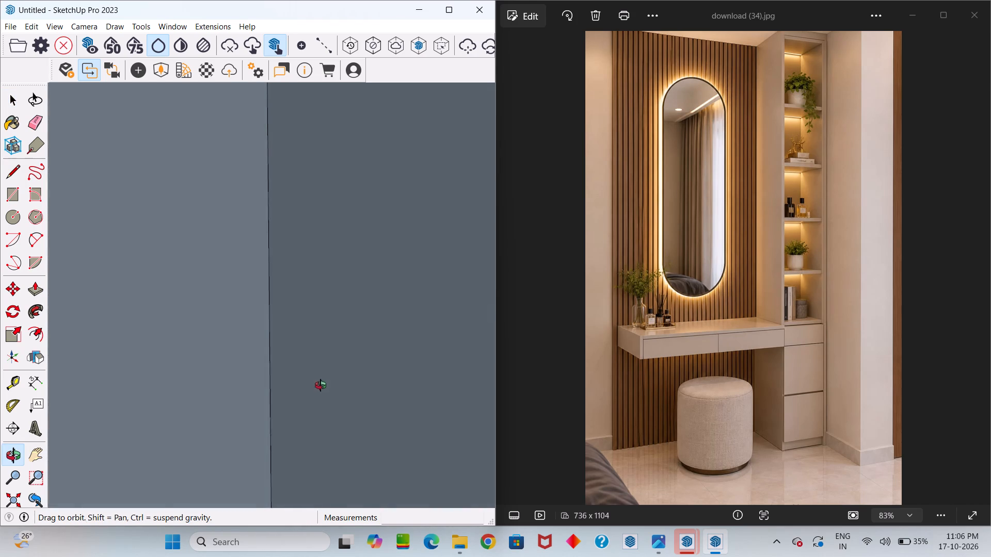
middle_drag(321, 385, 420, 372)
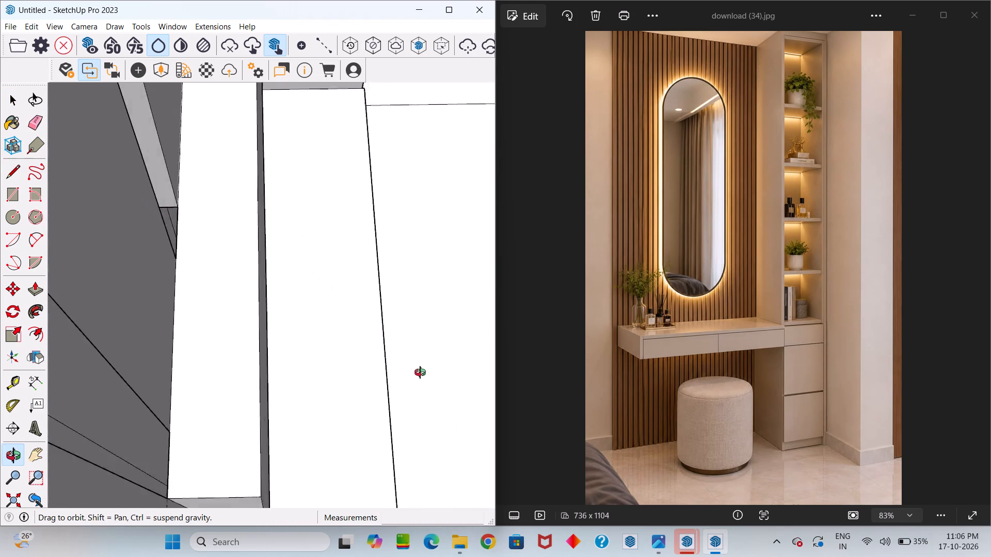
middle_drag(420, 372, 264, 319)
Delete the front face of the raised mirror panel.
scroll(252, 312, down, 12)
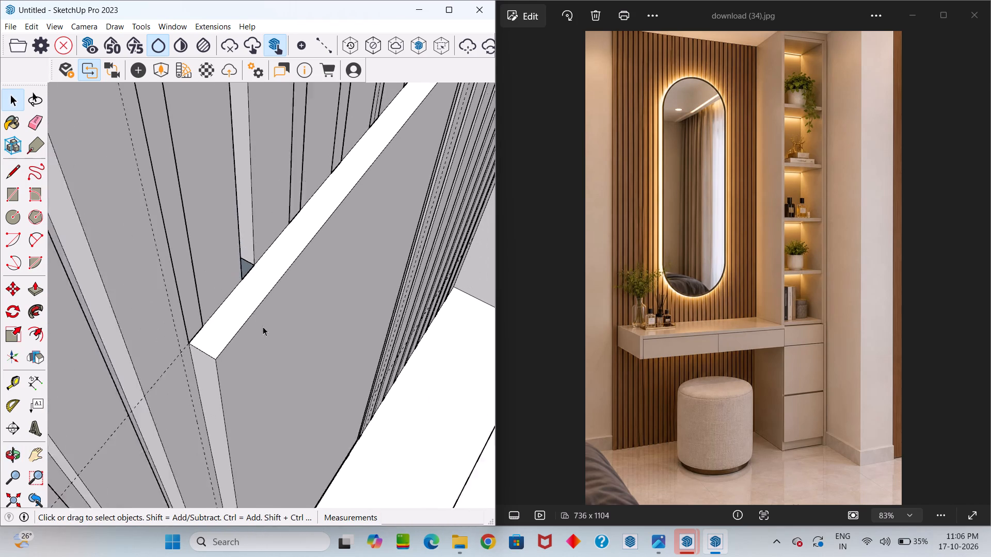
scroll(263, 326, down, 10)
click(271, 342)
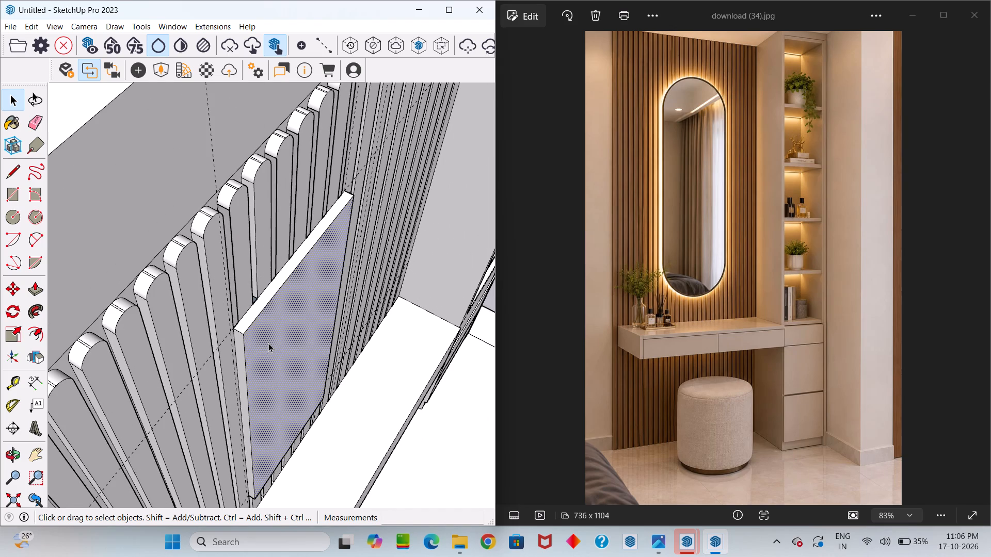
key(Delete)
Examine the opened interior of the mirror panel, especially the open gap strip and its lower end.
middle_drag(241, 315, 183, 223)
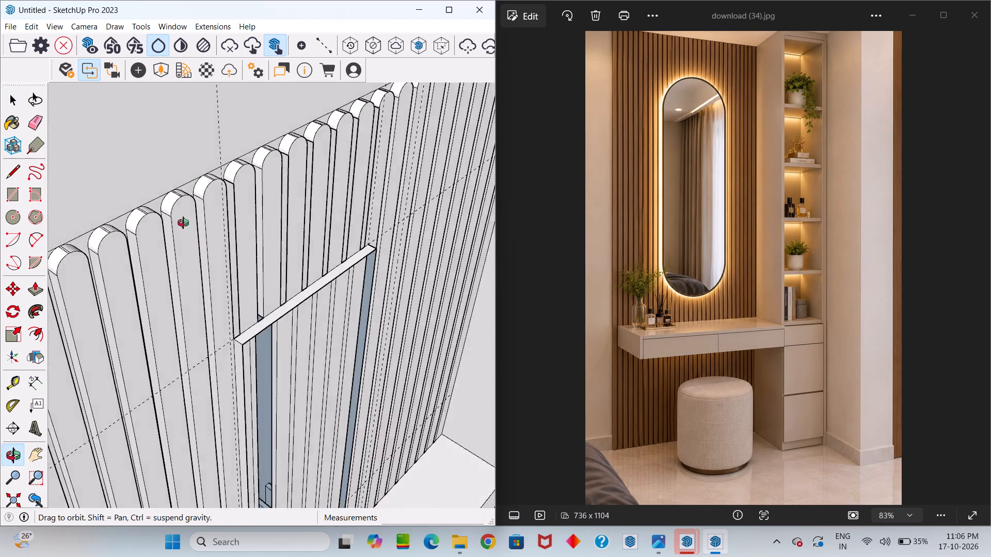
middle_drag(183, 223, 0, 61)
middle_drag(300, 359, 300, 312)
scroll(298, 312, down, 15)
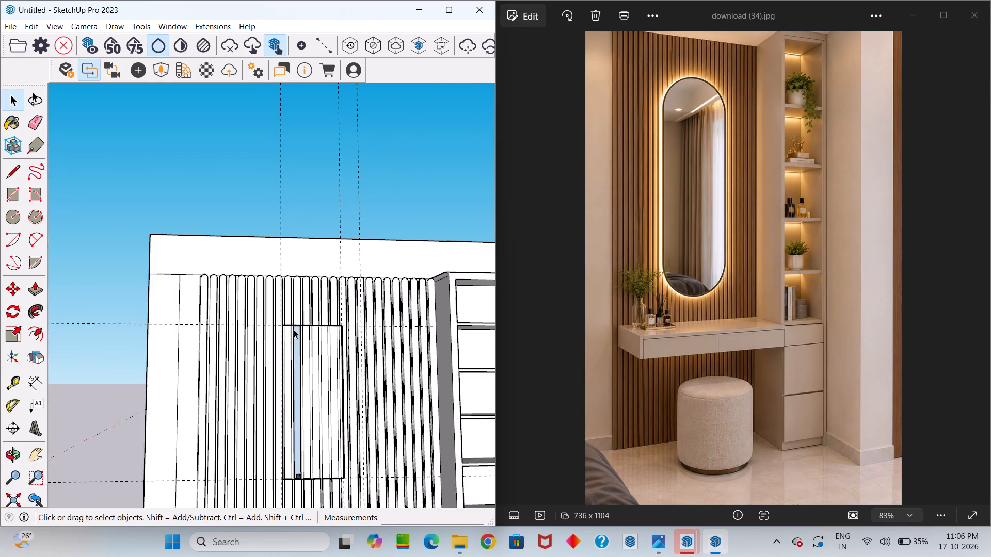
scroll(294, 330, down, 1)
middle_drag(311, 445, 303, 523)
scroll(291, 441, up, 12)
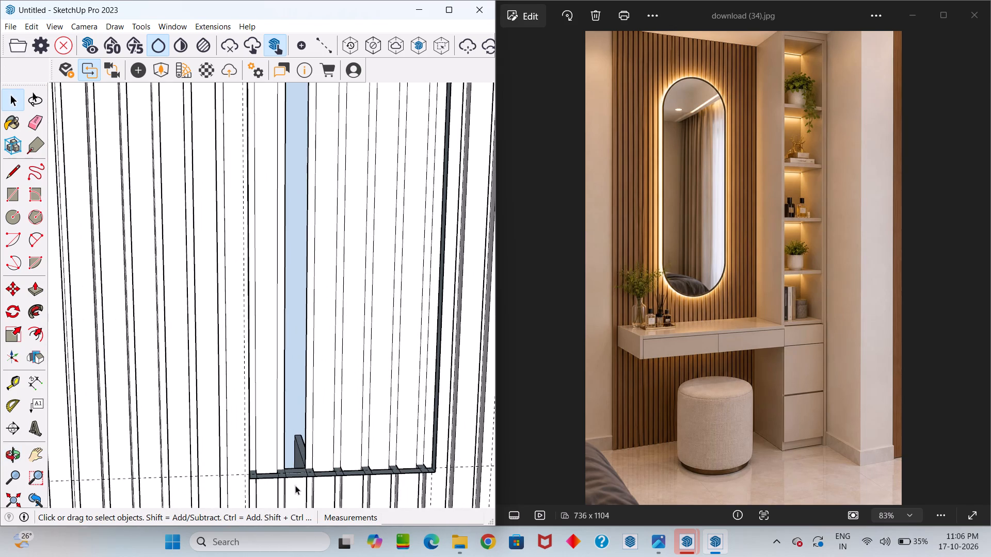
middle_drag(284, 467, 301, 556)
scroll(288, 448, up, 5)
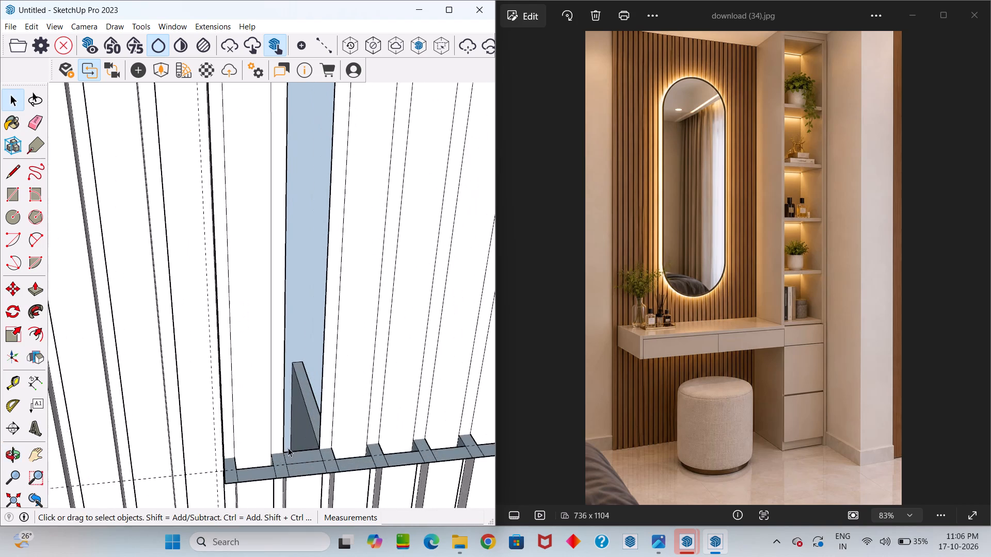
middle_drag(282, 461, 113, 450)
middle_drag(128, 449, 168, 472)
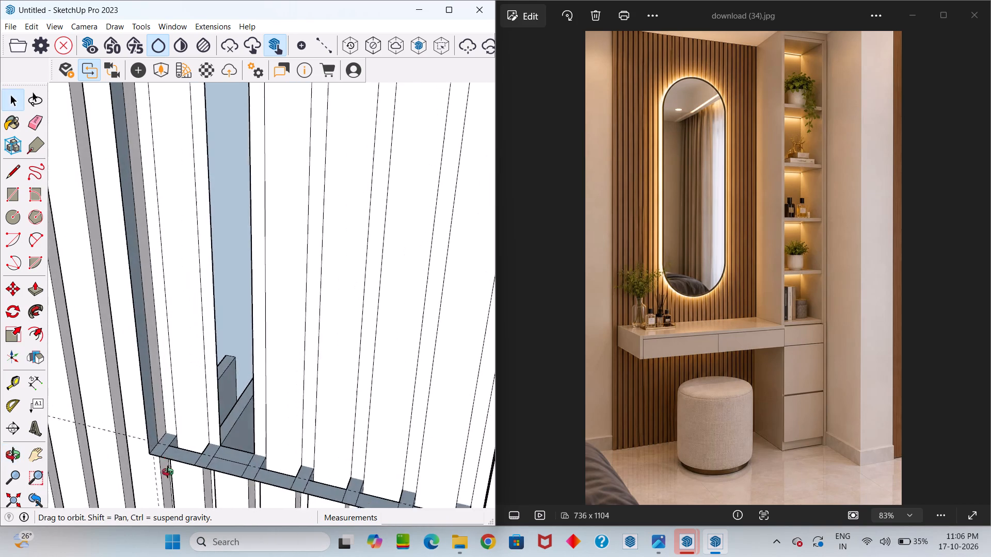
middle_drag(168, 472, 245, 554)
scroll(259, 435, up, 3)
scroll(255, 445, down, 7)
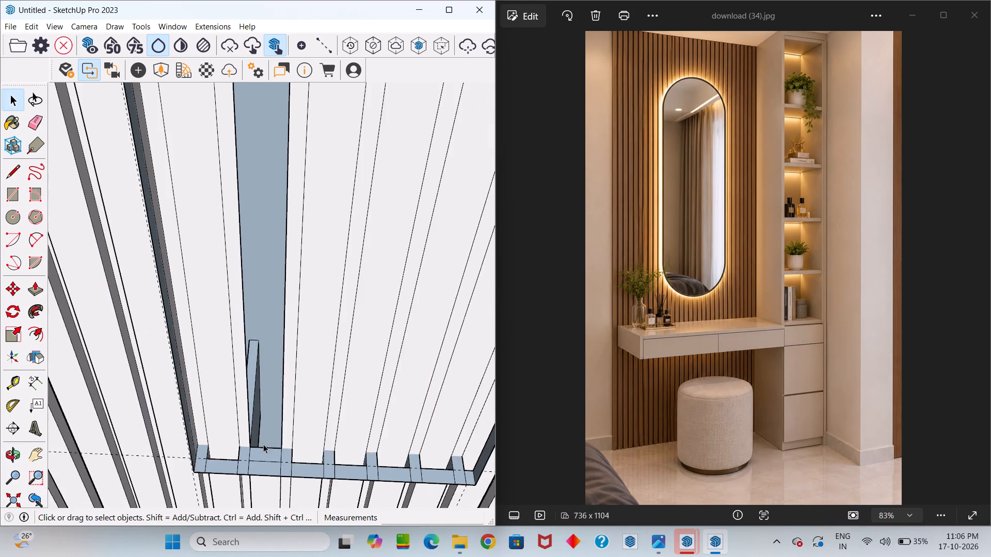
Draw a rectangle of about 3' 8 5/8" by 2 1/16" over the mirror panel's open gap strip, from its upper to lower corner.
scroll(263, 444, down, 7)
middle_drag(263, 253, 269, 6)
scroll(282, 381, up, 7)
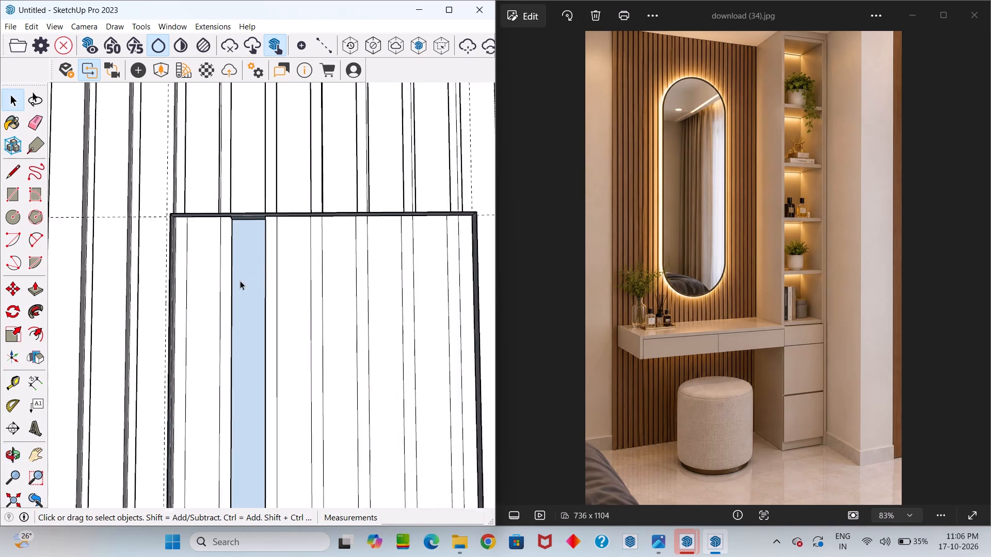
scroll(240, 281, up, 1)
key(r)
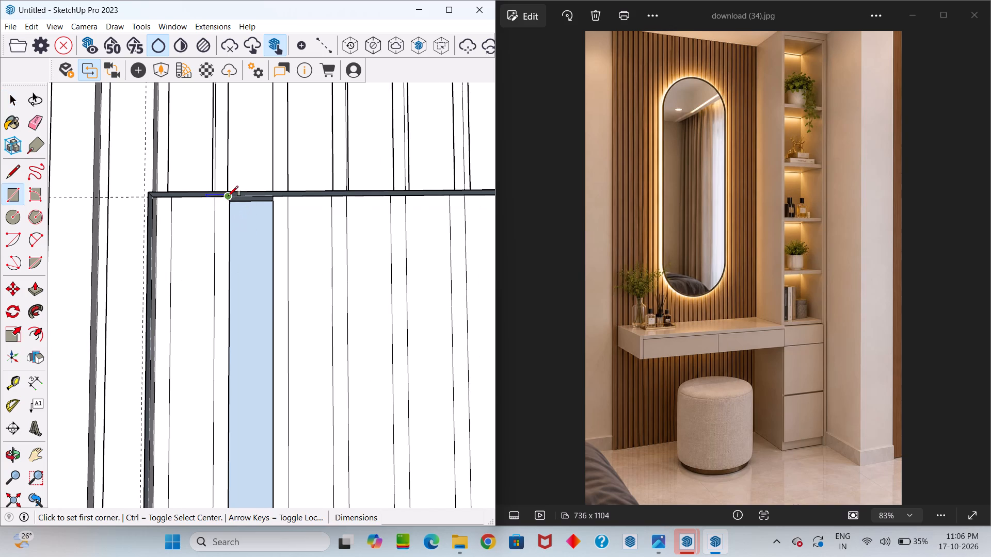
click(228, 200)
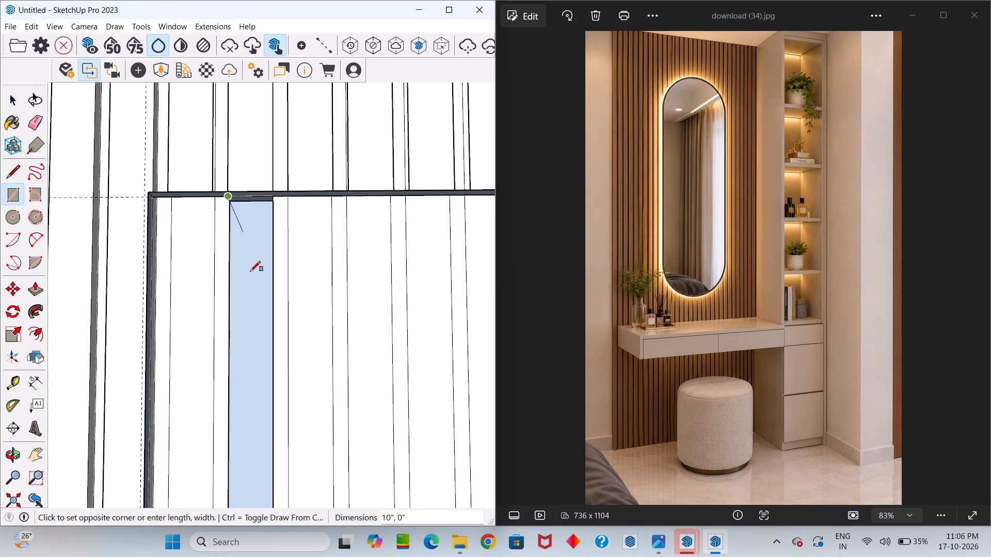
scroll(254, 302, down, 19)
middle_drag(255, 409, 249, 449)
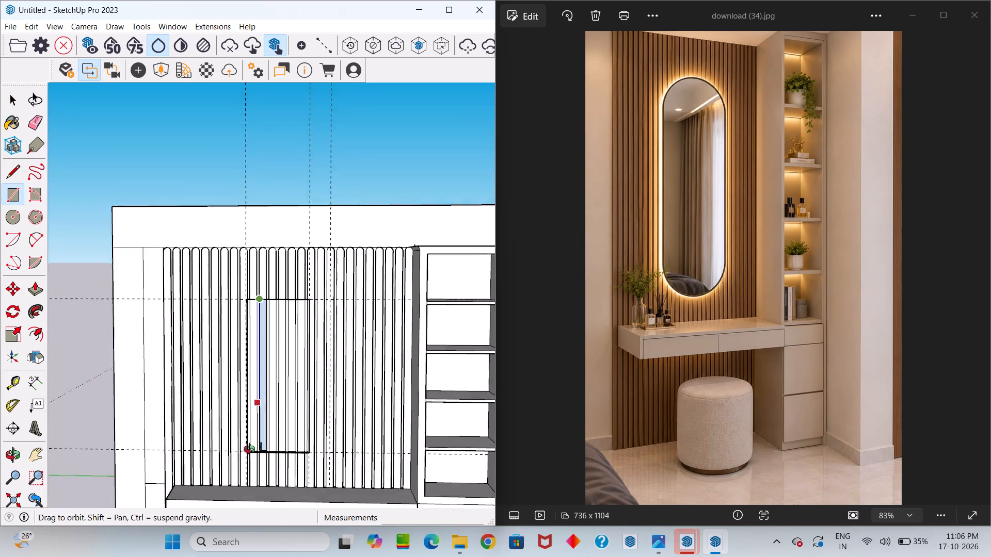
middle_drag(249, 449, 245, 505)
scroll(264, 450, up, 15)
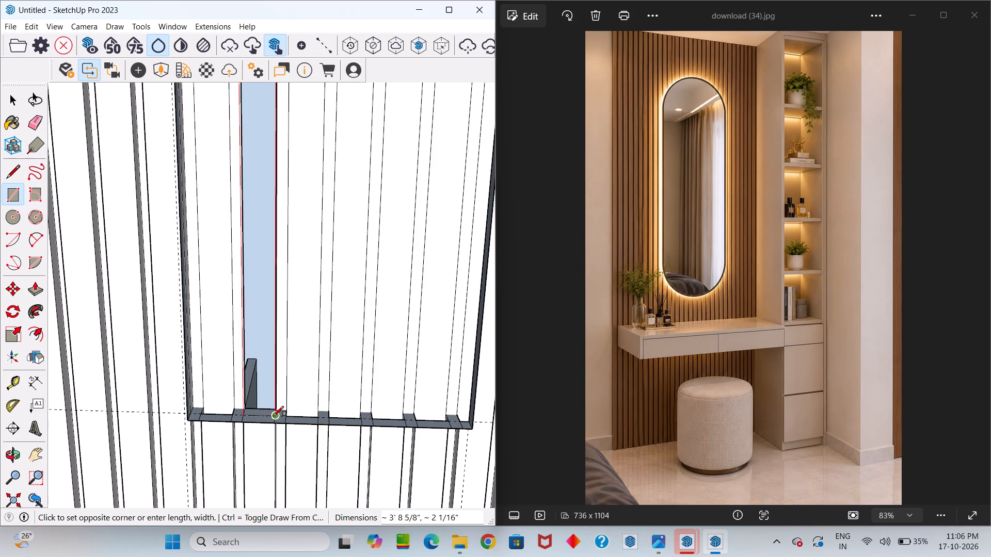
click(274, 416)
scroll(266, 424, down, 6)
key(space)
Push the wide front face of the mirror panel, on the shelf side of the gap strip, back 1" into the slats.
scroll(274, 387, down, 12)
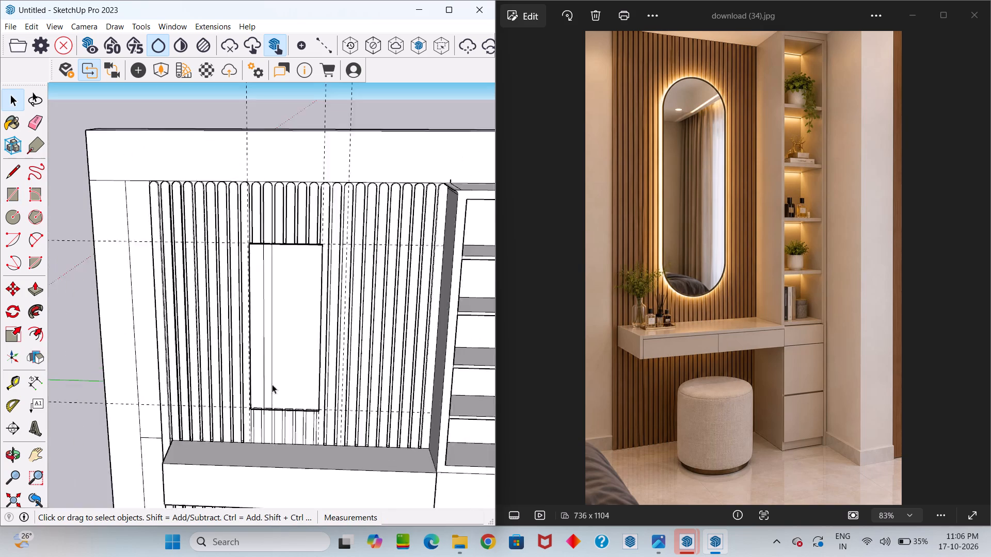
scroll(272, 384, down, 2)
scroll(278, 333, up, 4)
middle_drag(276, 290, 268, 392)
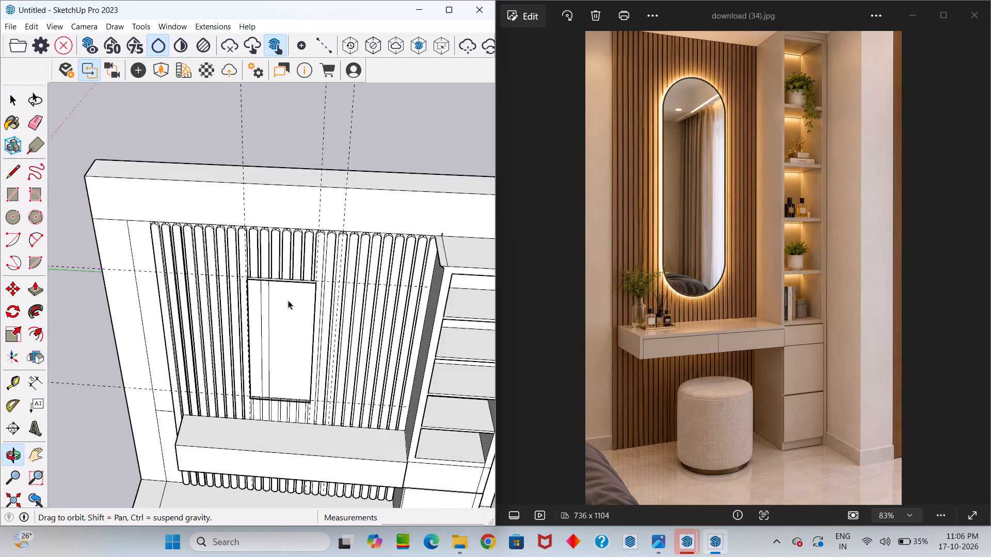
scroll(291, 280, up, 11)
middle_drag(291, 289, 320, 342)
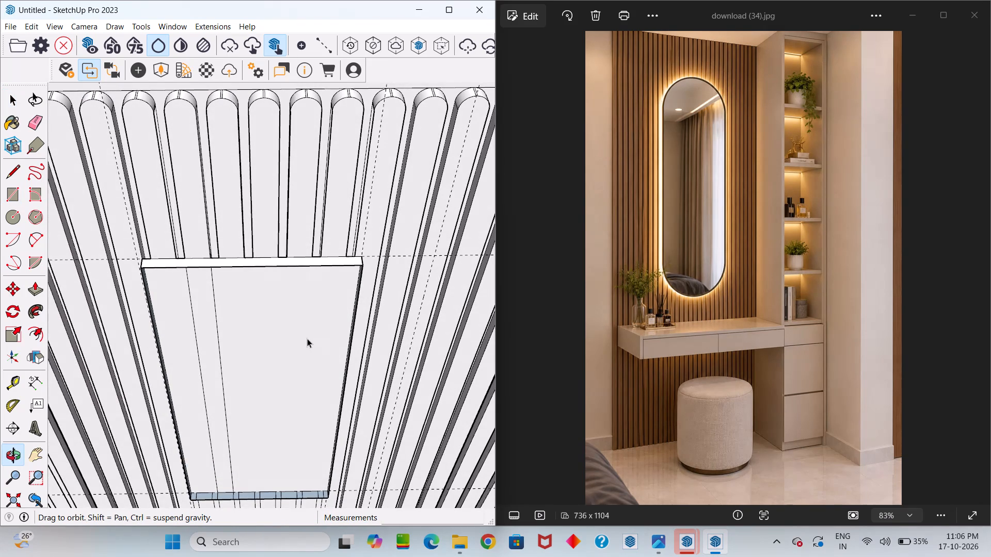
click(302, 333)
key(p)
click(302, 333)
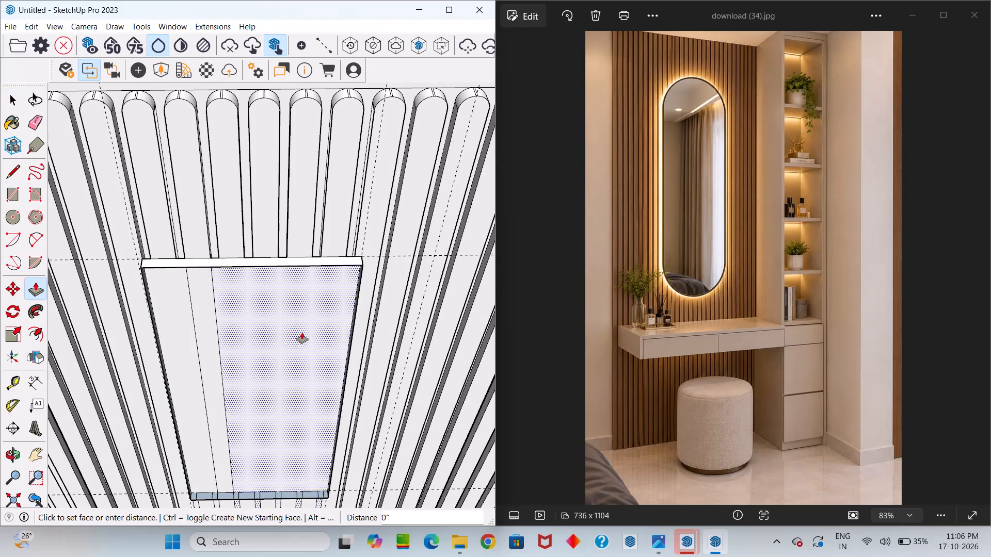
click(355, 333)
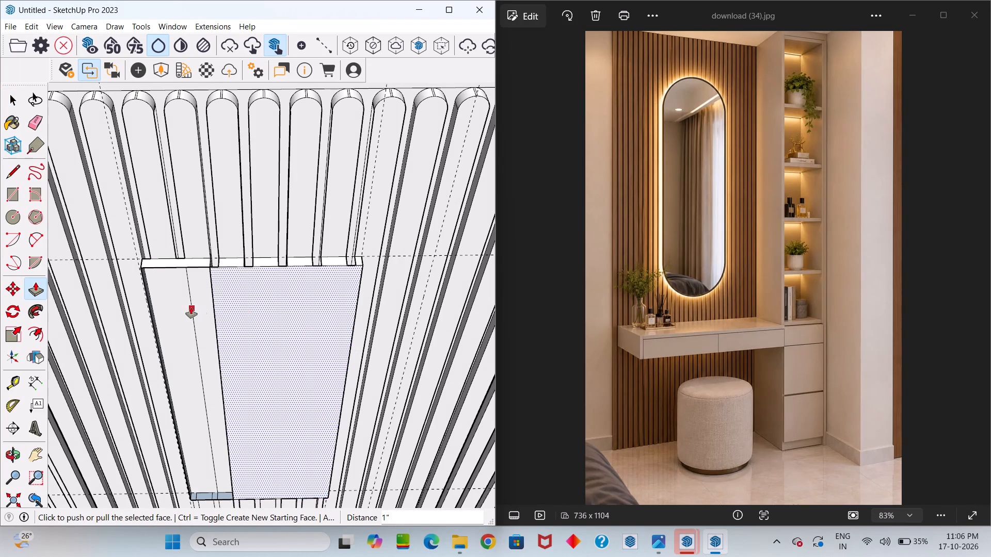
Push the narrow middle strip and the remaining outer strip of the mirror panel back by the same 1".
key(space)
click(200, 307)
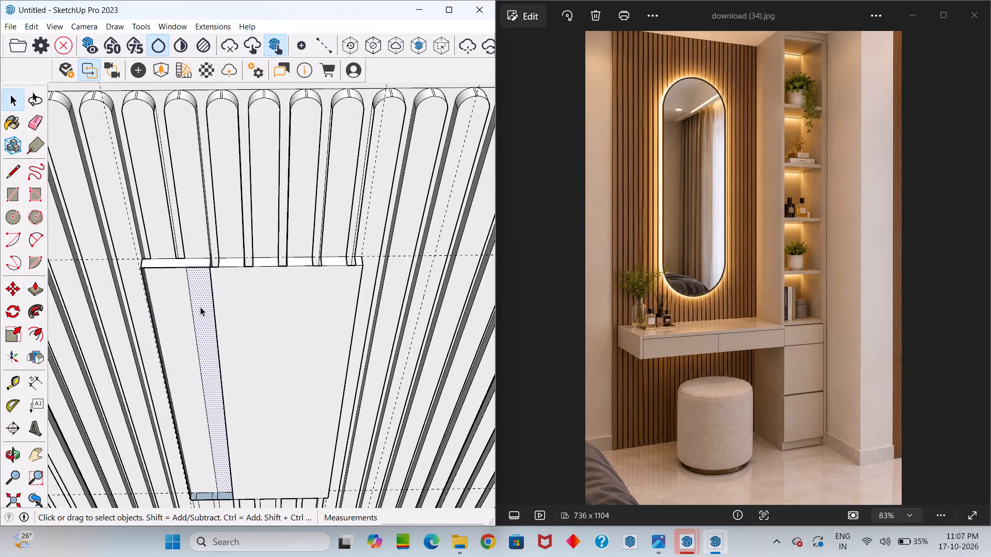
key(p)
double_click(200, 307)
double_click(174, 302)
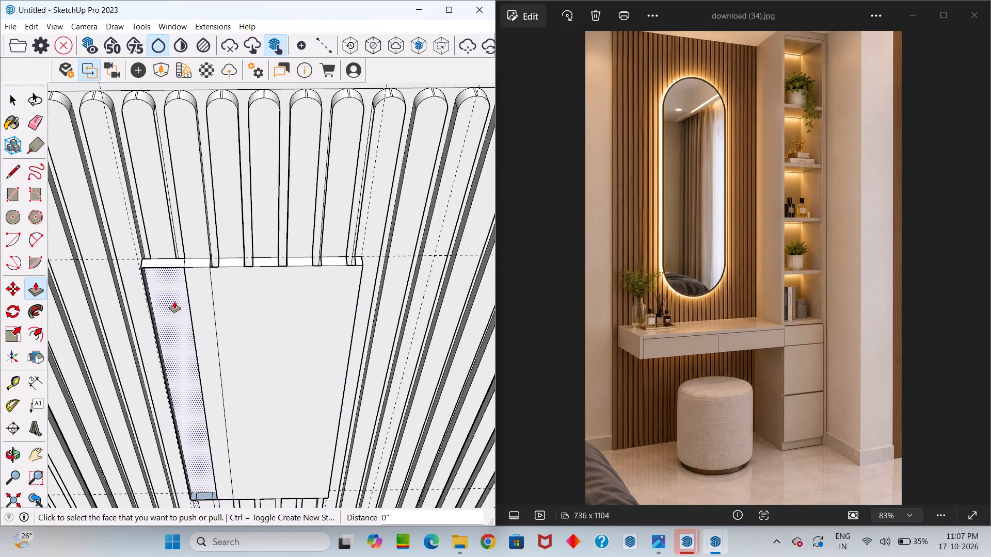
middle_drag(189, 303, 241, 447)
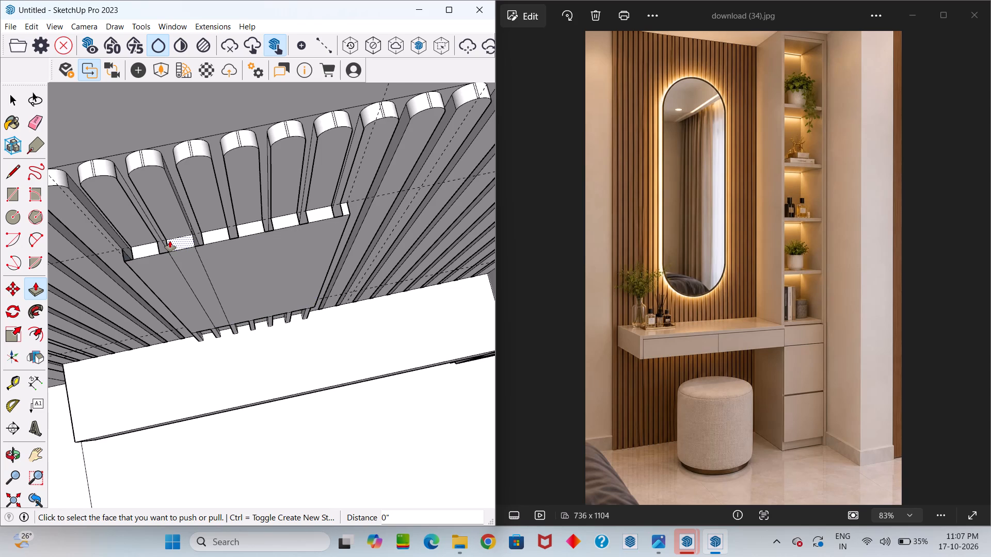
key(space)
Examine the top edge of the recessed mirror area from below, where the slat ends and gaps meet it.
middle_drag(189, 249, 198, 255)
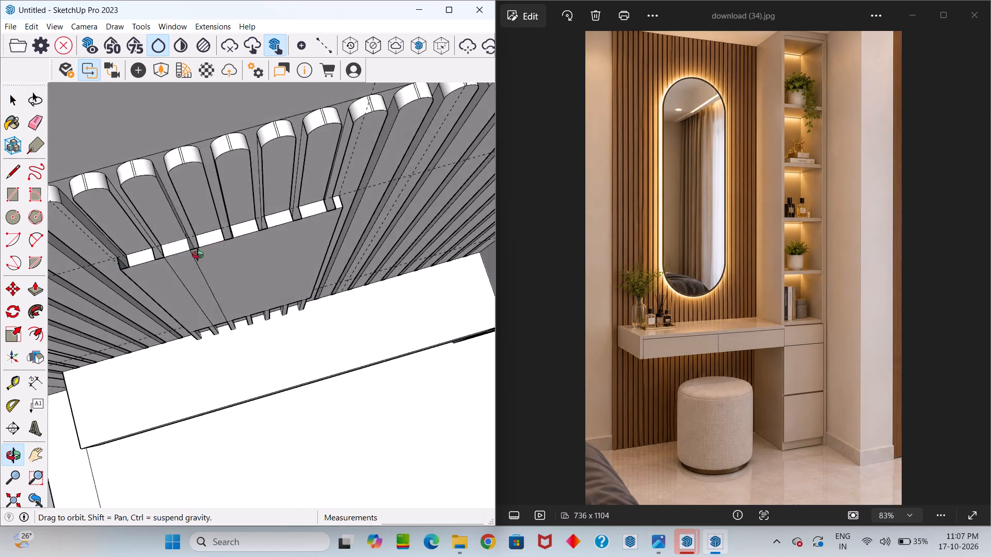
middle_drag(198, 255, 159, 253)
scroll(153, 230, up, 10)
middle_drag(157, 233, 118, 225)
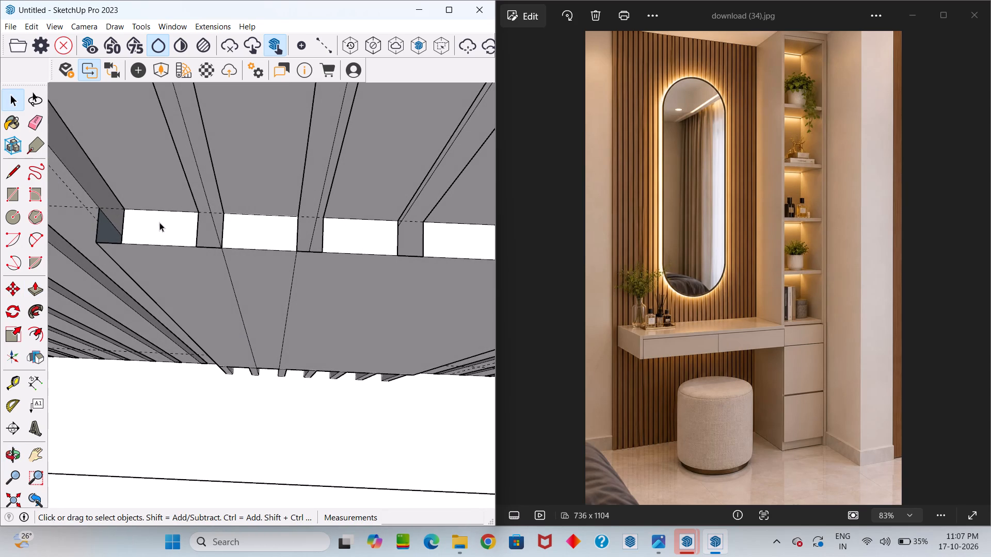
Draw a rectangle about 1' 5 7/16" by 1" across the mirror panel's top edge to close the gaps between the slats.
click(168, 225)
scroll(134, 238, down, 12)
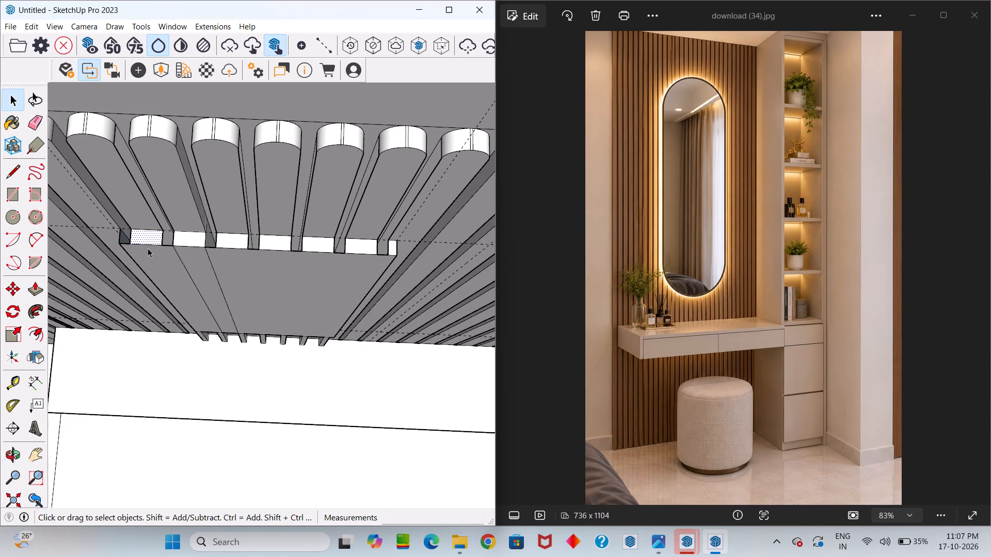
key(r)
scroll(141, 237, up, 3)
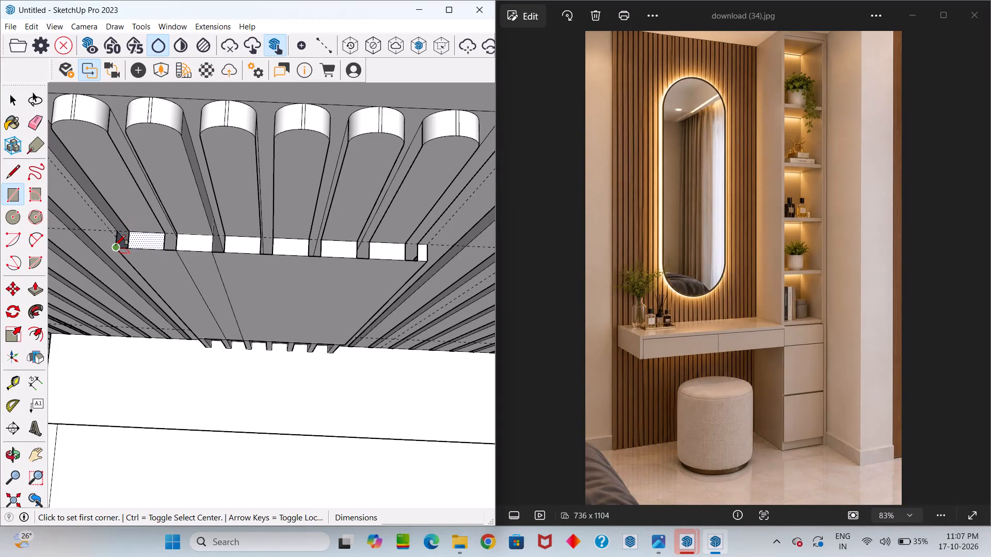
click(116, 245)
scroll(407, 253, up, 2)
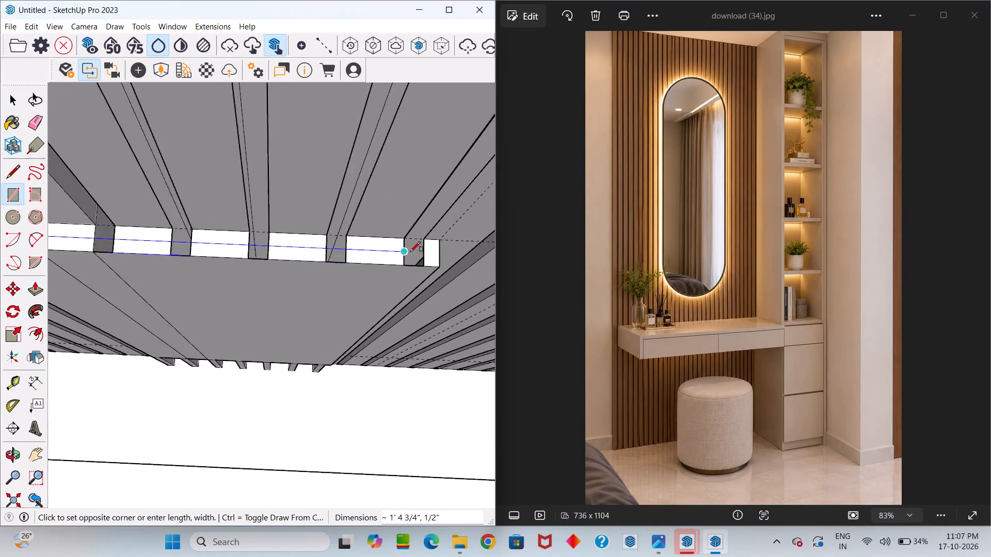
scroll(410, 252, up, 7)
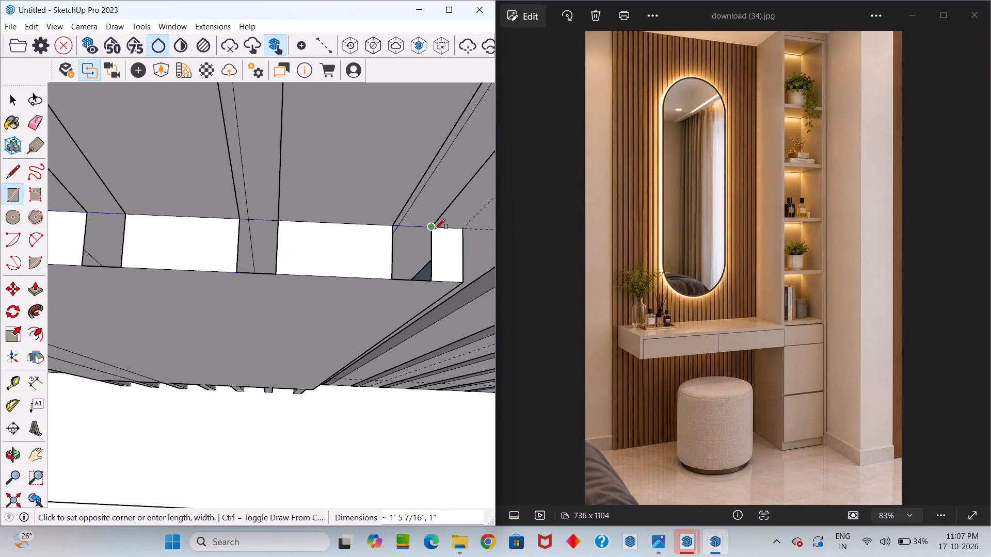
click(435, 229)
key(space)
Erase the dividing lines on the left part of the mirror panel's top edge face.
scroll(405, 272, down, 14)
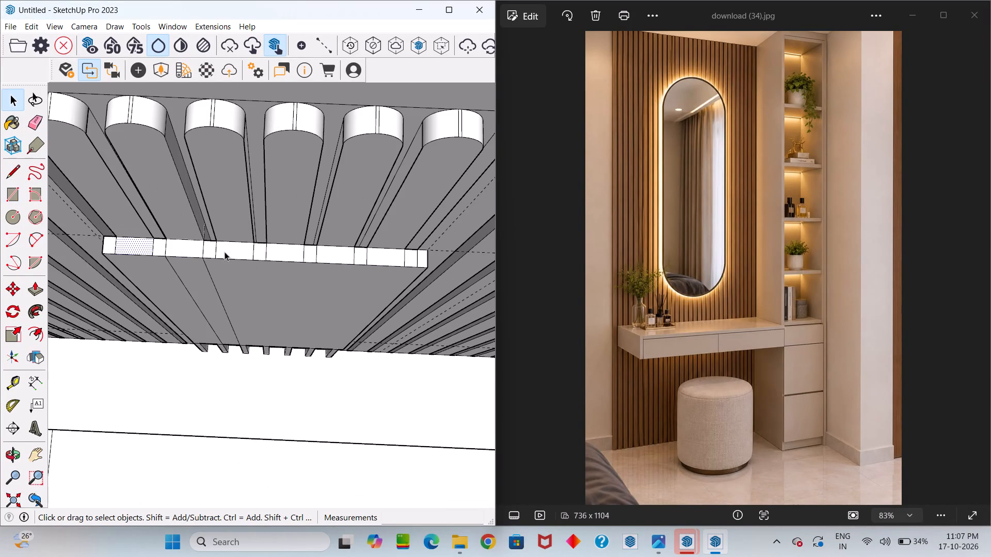
middle_drag(179, 241, 190, 276)
scroll(153, 239, up, 10)
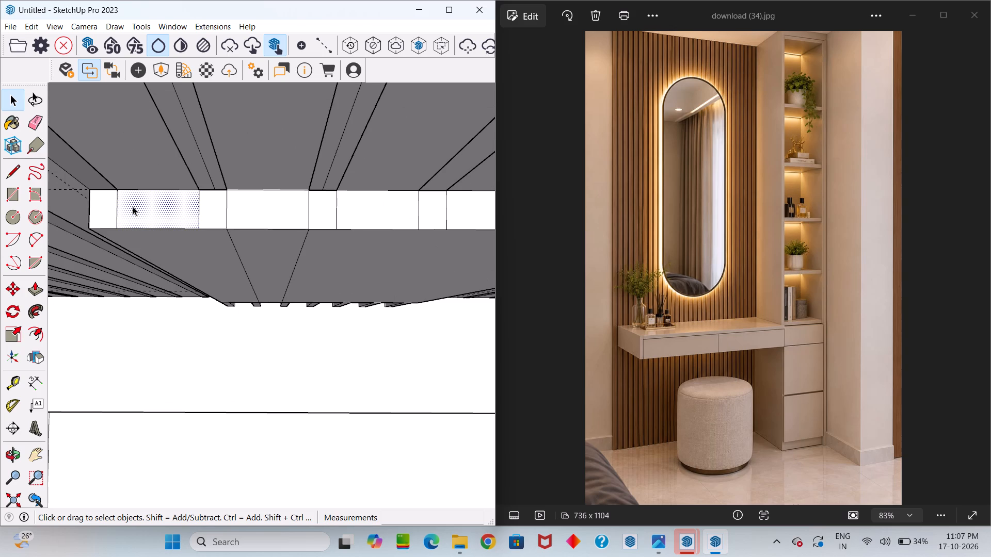
key(e)
click(111, 198)
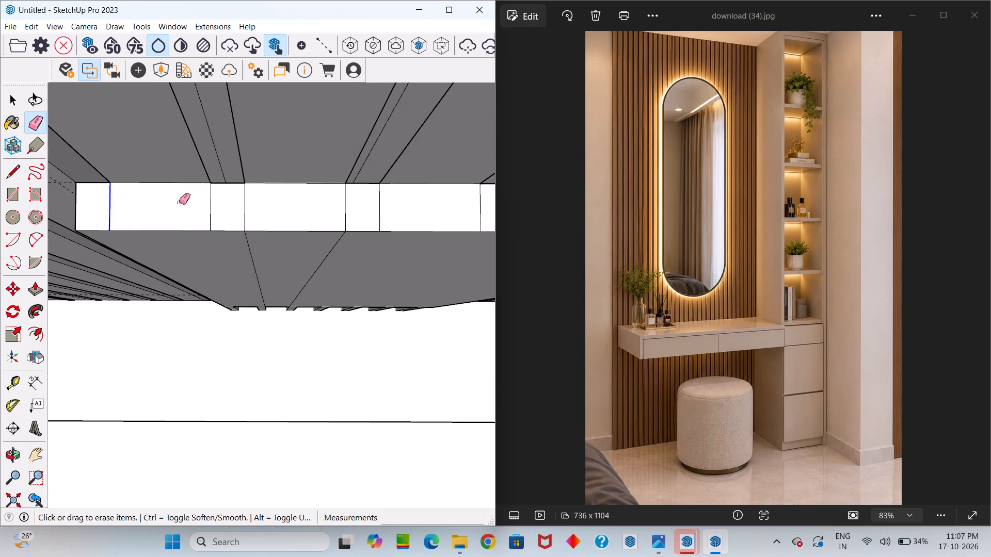
click(211, 202)
middle_drag(225, 197, 225, 201)
middle_drag(225, 201, 265, 167)
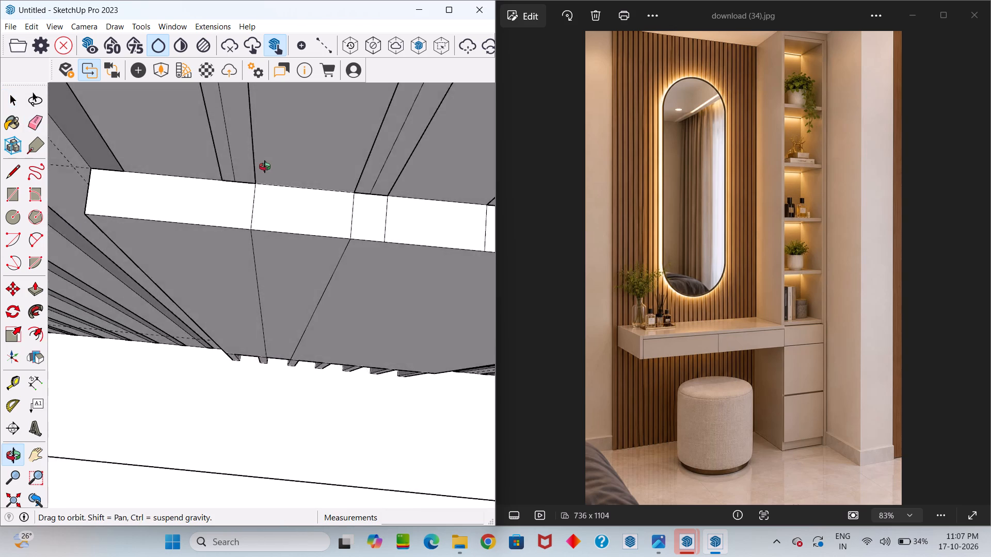
middle_drag(265, 167, 268, 87)
scroll(255, 136, down, 15)
scroll(284, 163, up, 4)
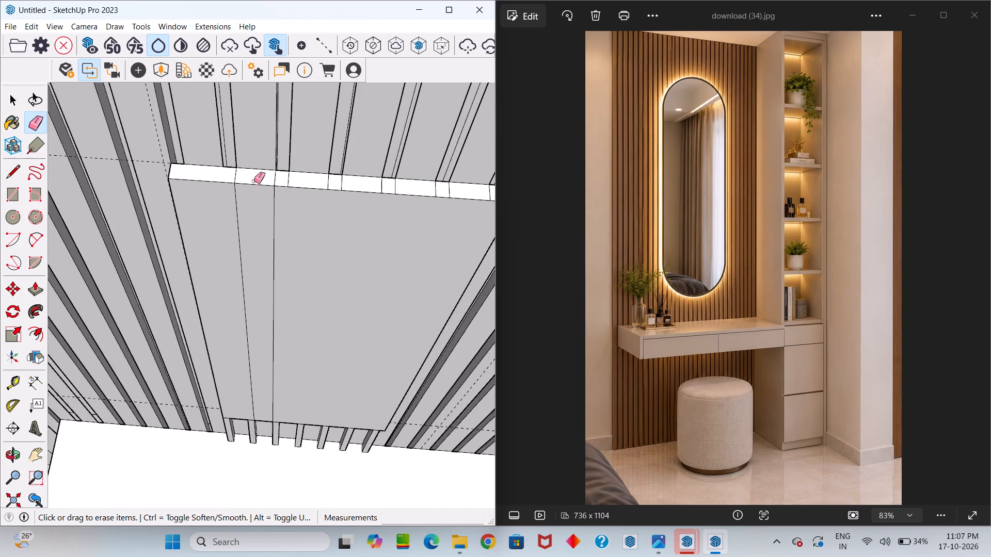
scroll(254, 181, up, 6)
click(223, 173)
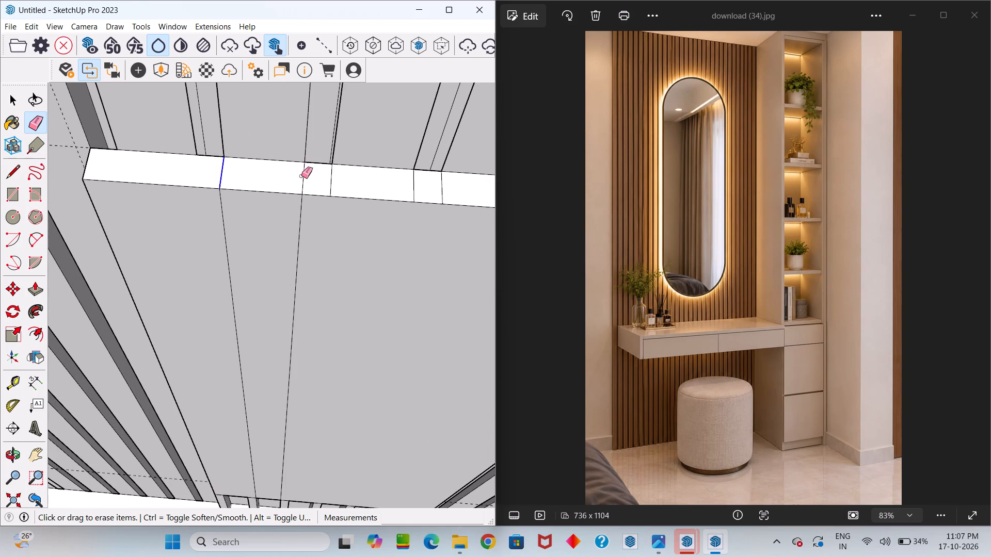
click(306, 177)
click(306, 178)
drag(307, 178, 300, 178)
click(305, 179)
Erase the two vertical lines running down the mirror panel's front face.
scroll(344, 194, down, 1)
middle_drag(346, 203, 319, 378)
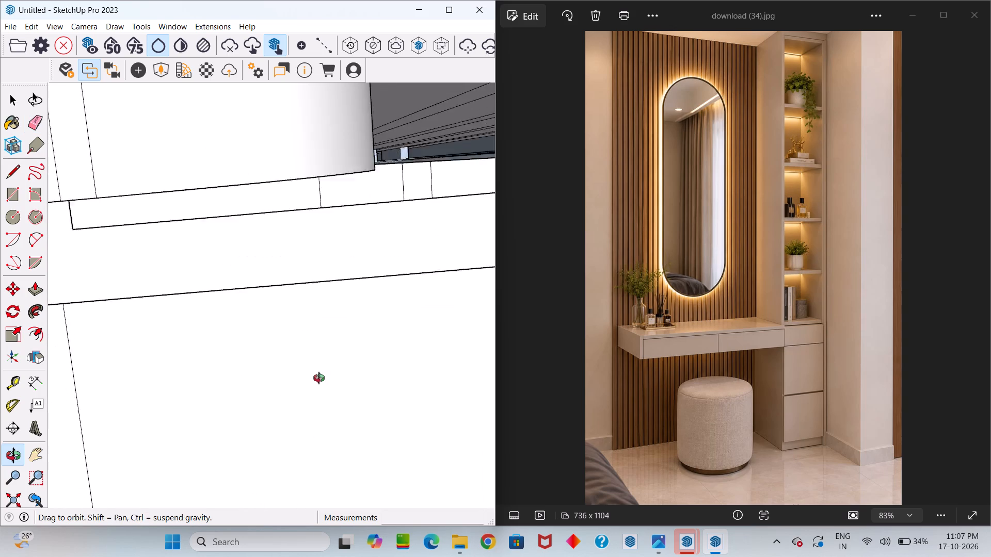
middle_drag(319, 378, 241, 238)
scroll(251, 215, down, 16)
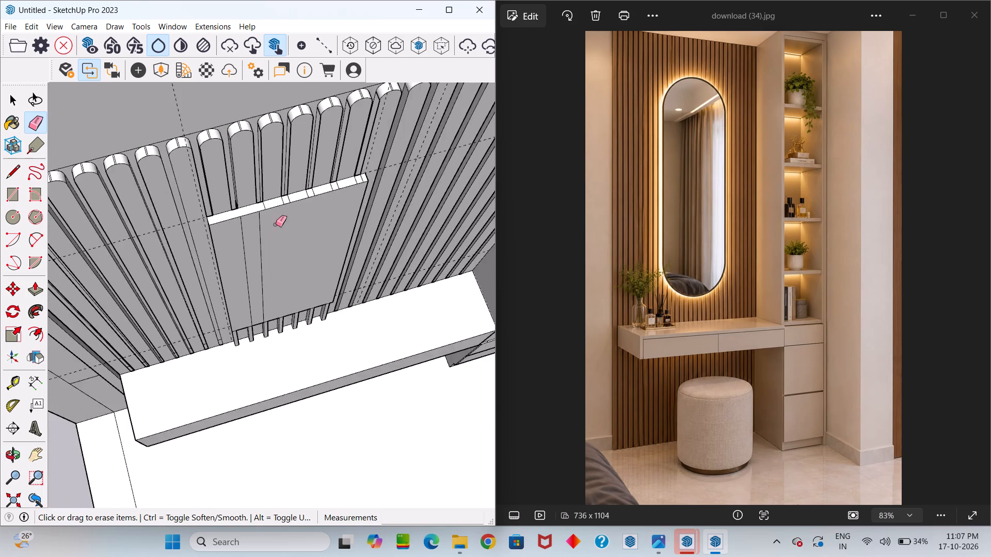
middle_drag(276, 224, 245, 26)
scroll(256, 244, down, 6)
middle_drag(263, 256, 247, 219)
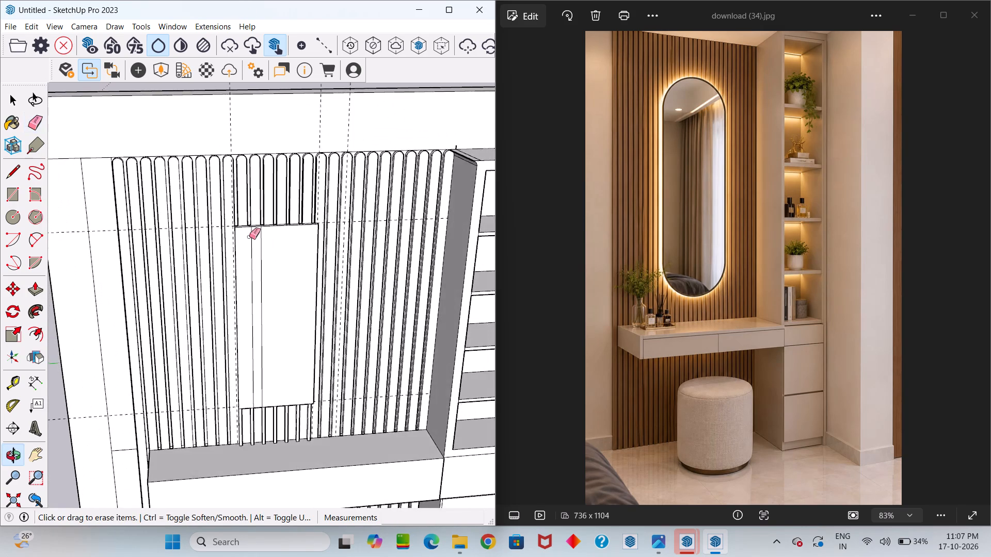
scroll(258, 264, up, 9)
drag(249, 241, 275, 241)
Erase the dividing lines on the right part of the mirror panel's top edge face.
scroll(271, 240, down, 13)
scroll(299, 333, up, 10)
middle_drag(306, 305, 305, 548)
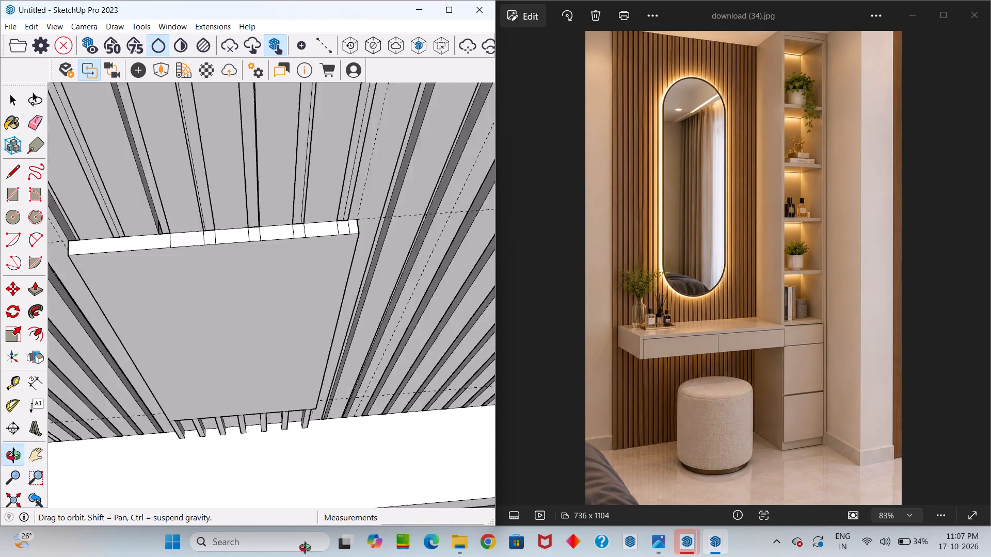
middle_drag(305, 548, 307, 544)
scroll(310, 341, up, 7)
click(309, 270)
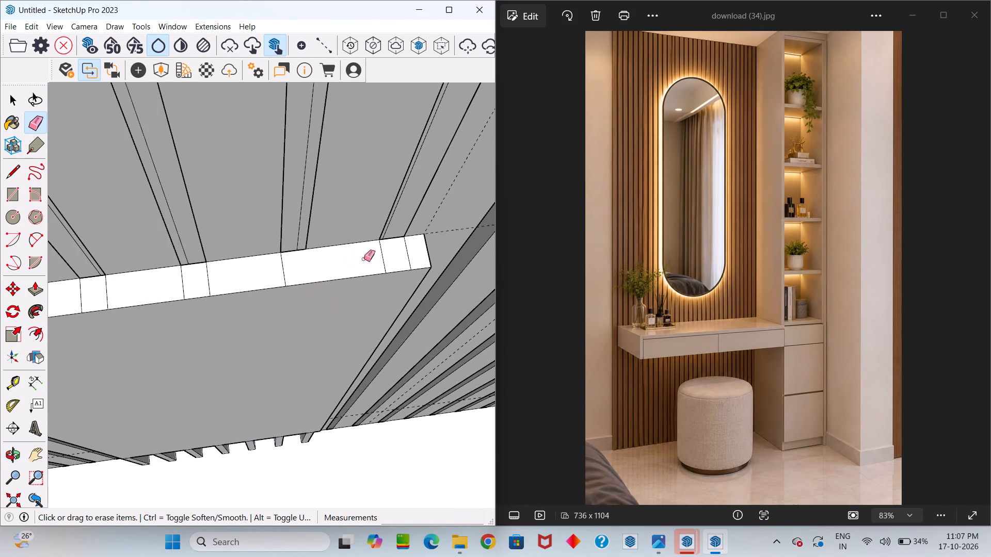
click(383, 264)
drag(406, 256, 411, 253)
click(282, 272)
click(205, 279)
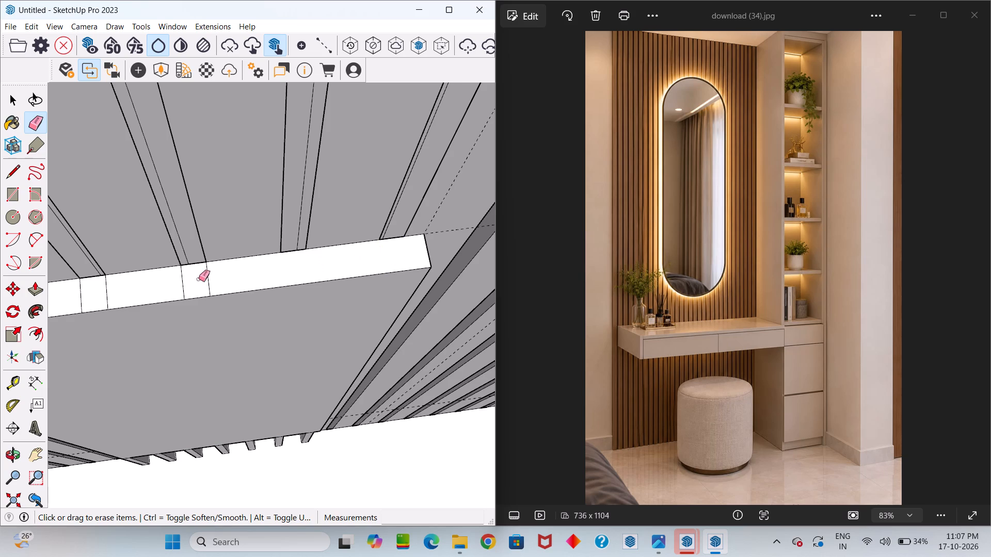
drag(182, 286, 186, 286)
click(209, 281)
Erase the last dividing lines near the middle of the mirror panel's top edge face.
scroll(228, 260, down, 15)
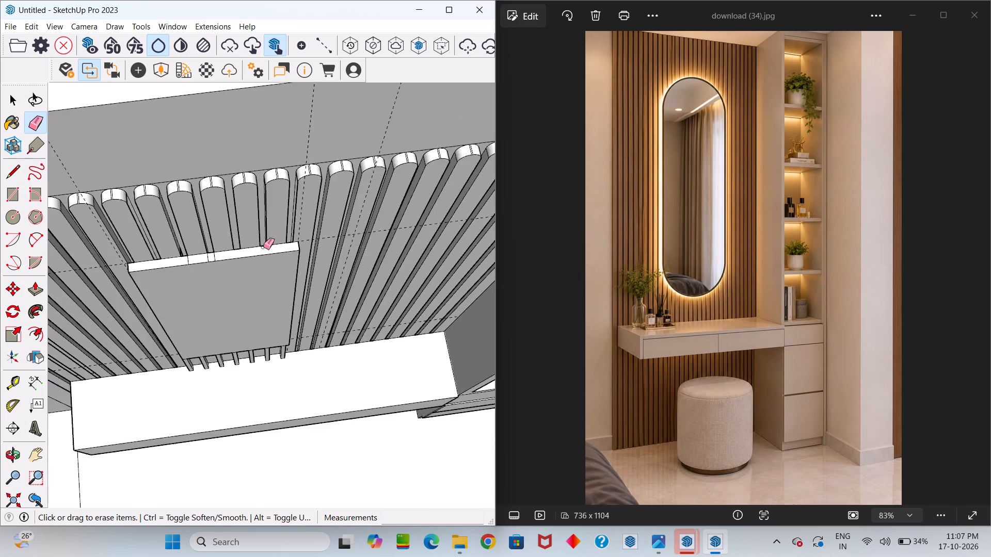
scroll(263, 247, down, 8)
middle_drag(264, 245, 253, 191)
scroll(215, 225, up, 15)
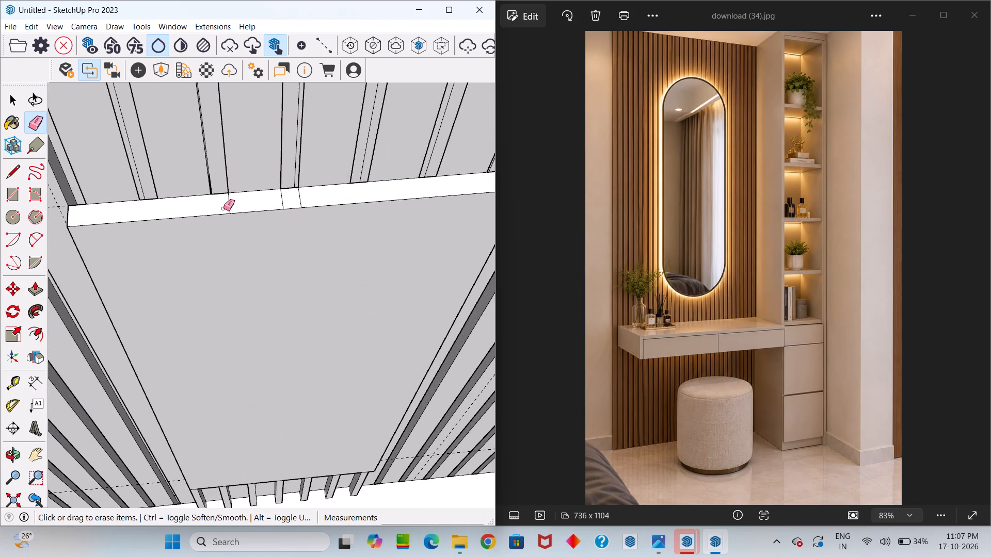
click(230, 204)
click(283, 198)
click(298, 199)
Examine the mirror panel's lower edge and the slats beneath it.
scroll(306, 187, down, 16)
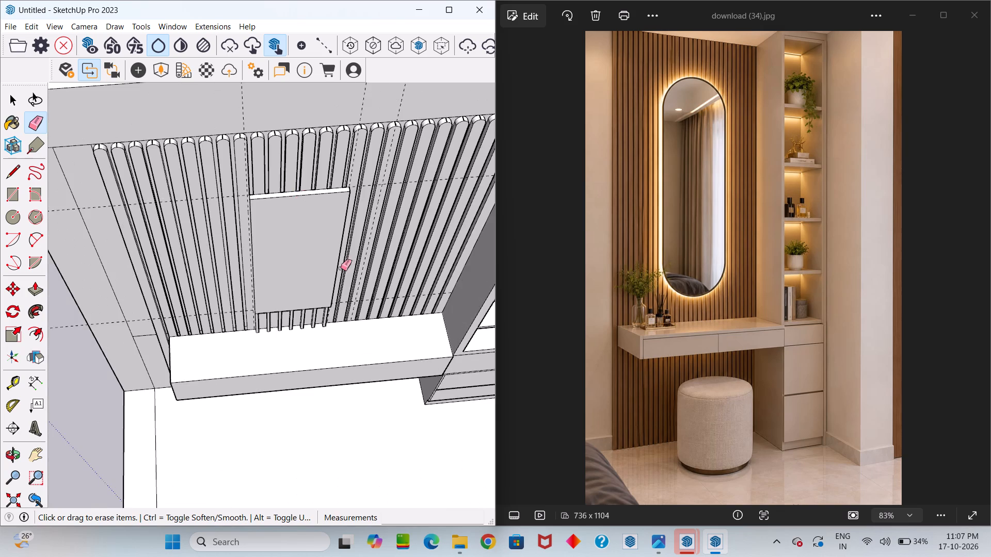
middle_drag(332, 264, 334, 63)
middle_drag(295, 285, 289, 142)
scroll(294, 264, up, 14)
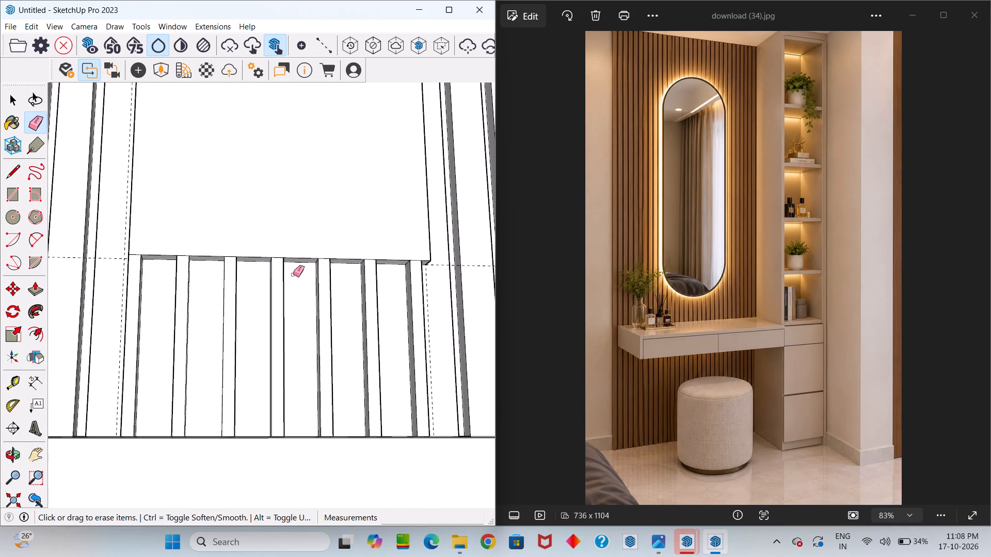
middle_drag(293, 257, 257, 378)
scroll(254, 330, down, 4)
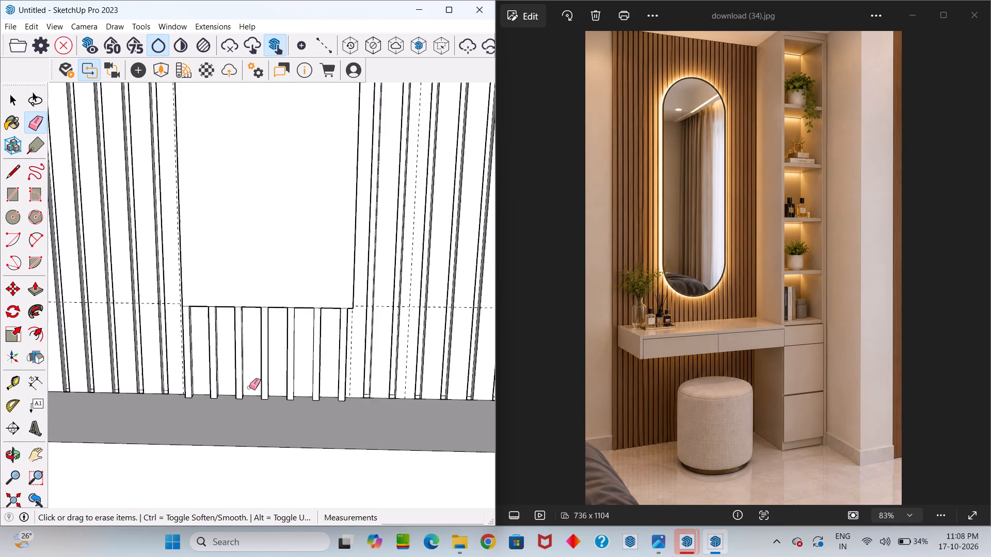
scroll(249, 387, down, 20)
key(space)
Push the mirror panel's front face back 1" with Push/Pull.
scroll(259, 244, up, 8)
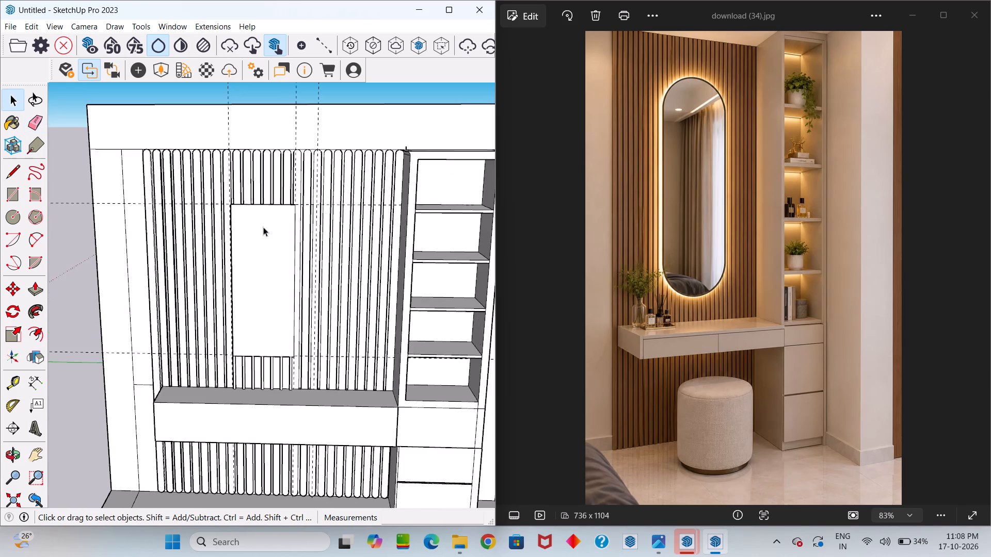
scroll(263, 227, up, 4)
middle_drag(255, 273, 262, 461)
scroll(295, 222, up, 5)
click(287, 321)
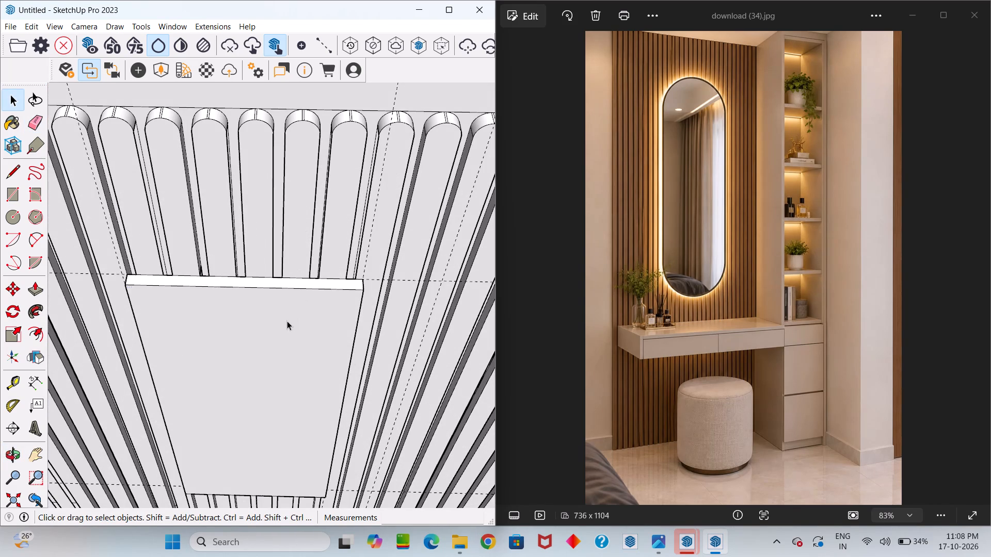
key(p)
click(287, 321)
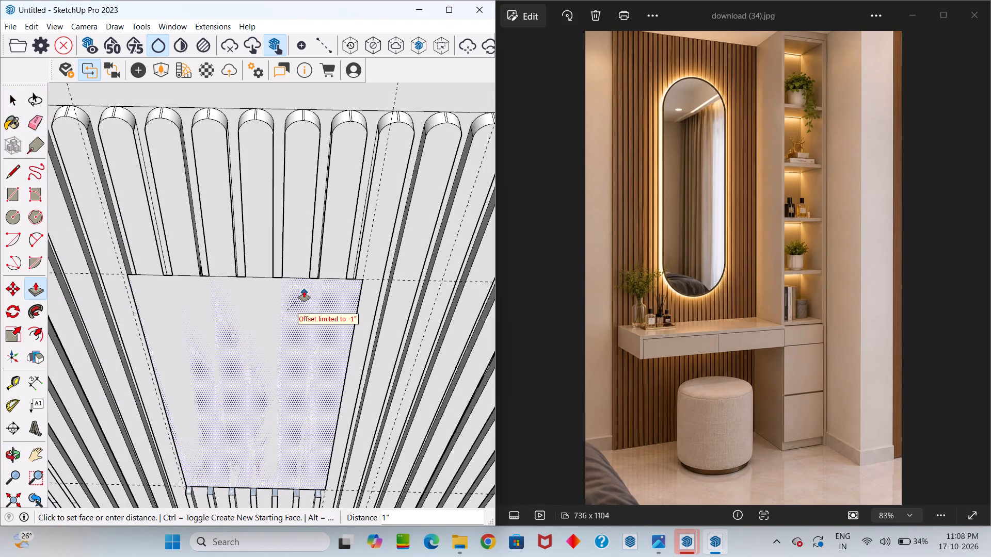
click(301, 281)
middle_drag(306, 314, 313, 191)
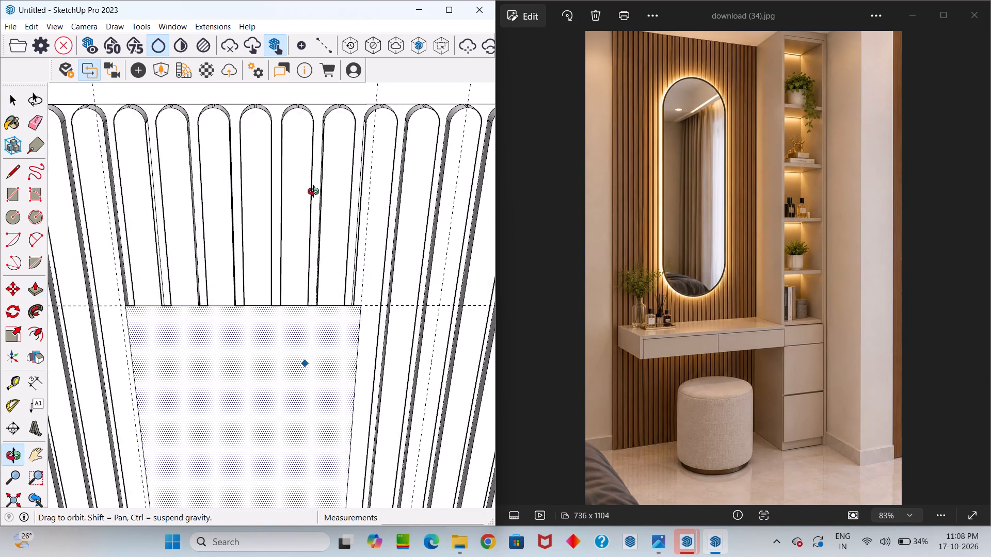
middle_drag(313, 191, 313, 189)
scroll(314, 189, down, 7)
key(space)
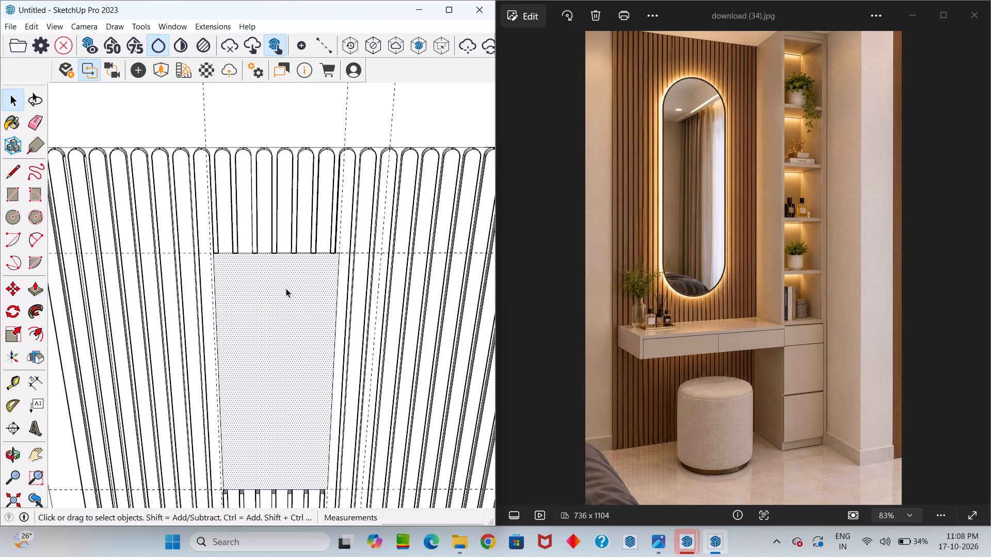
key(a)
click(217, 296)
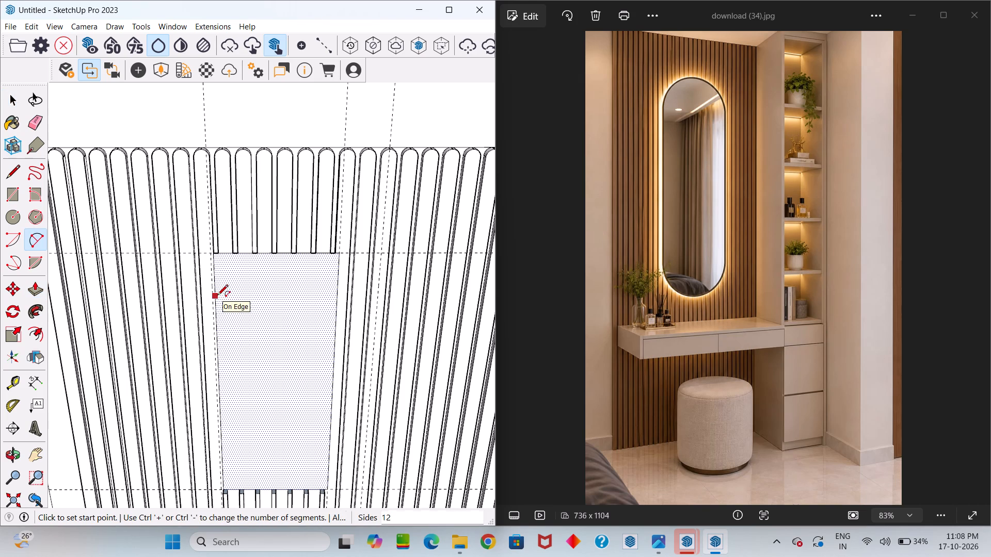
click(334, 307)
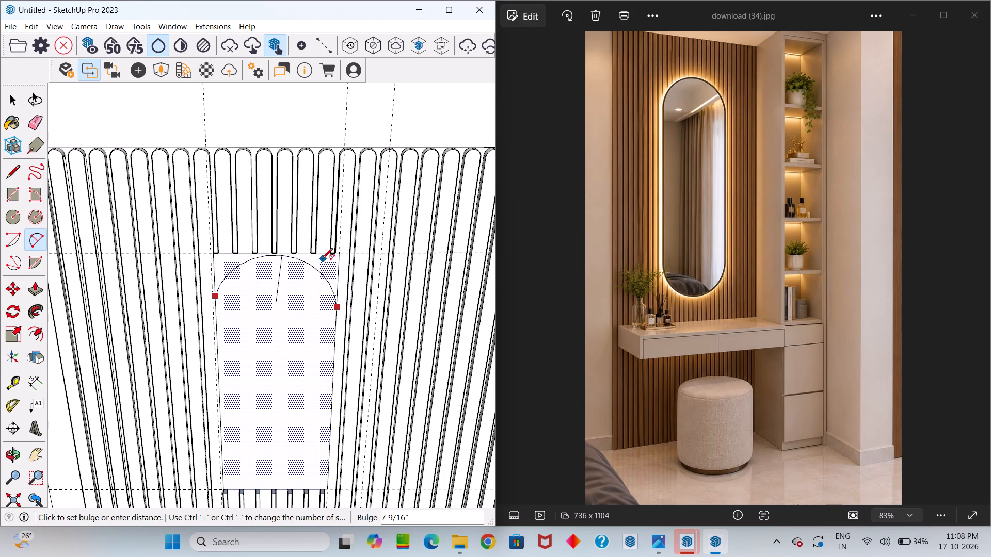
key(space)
Draw an arc across the upper part of the mirror panel, between its side edges, with a radius of about 9 1/16".
key(a)
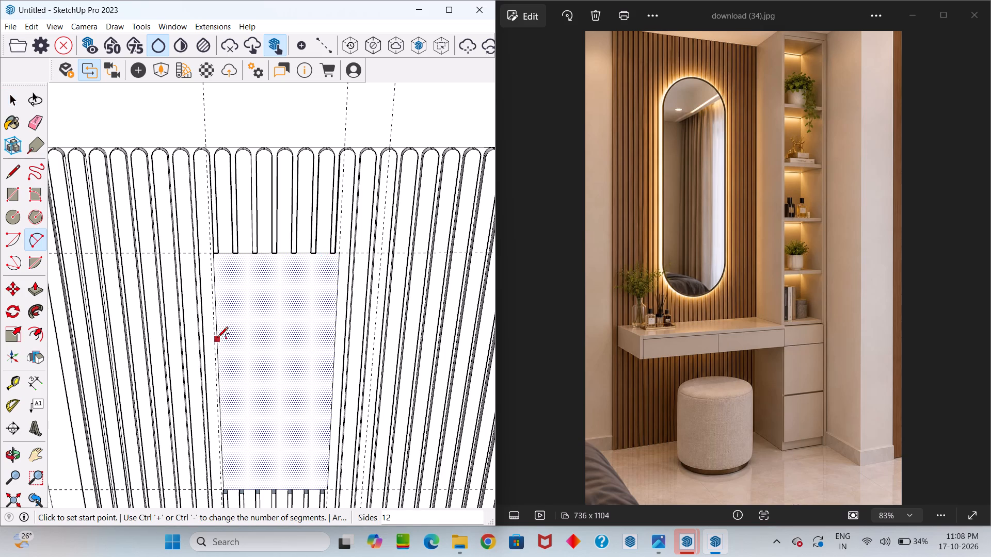
click(219, 331)
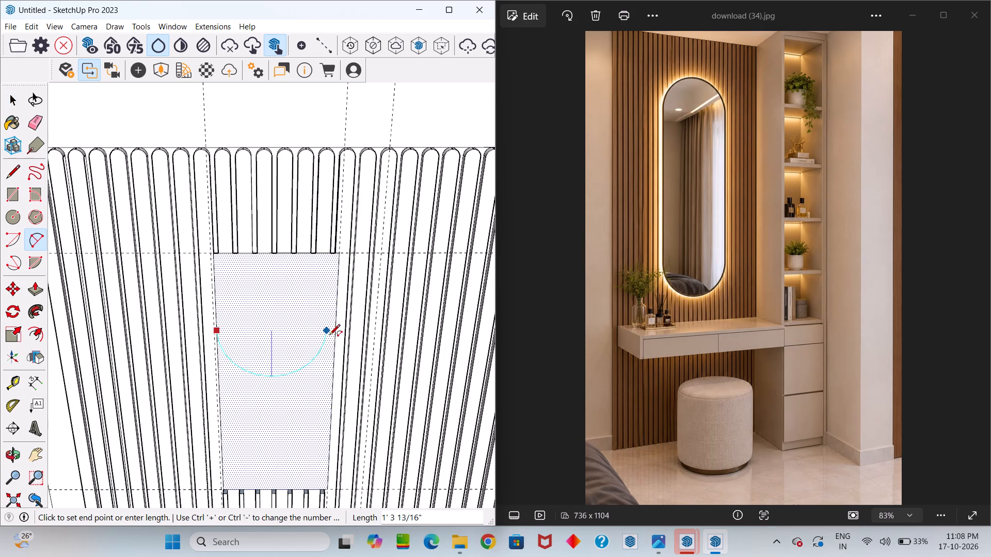
drag(332, 335, 330, 331)
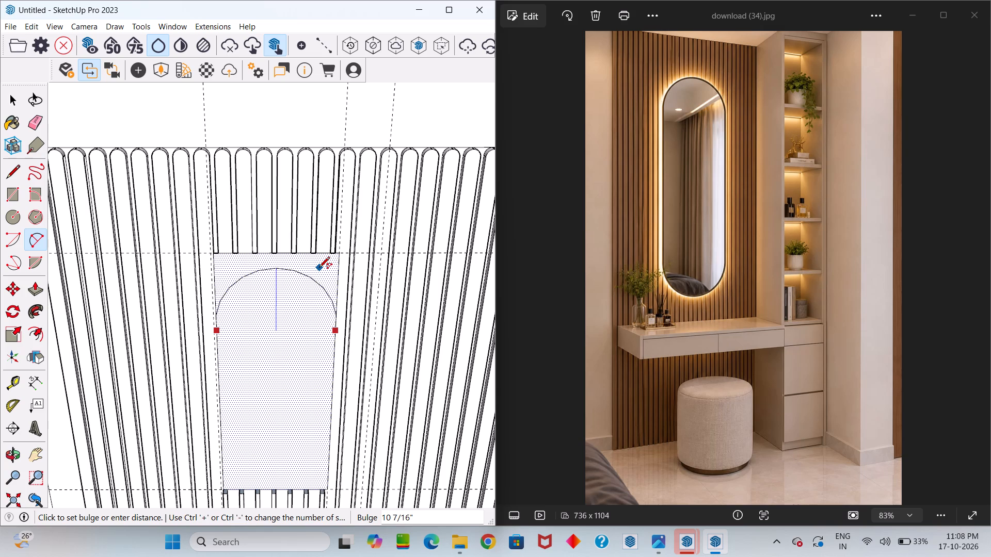
click(317, 271)
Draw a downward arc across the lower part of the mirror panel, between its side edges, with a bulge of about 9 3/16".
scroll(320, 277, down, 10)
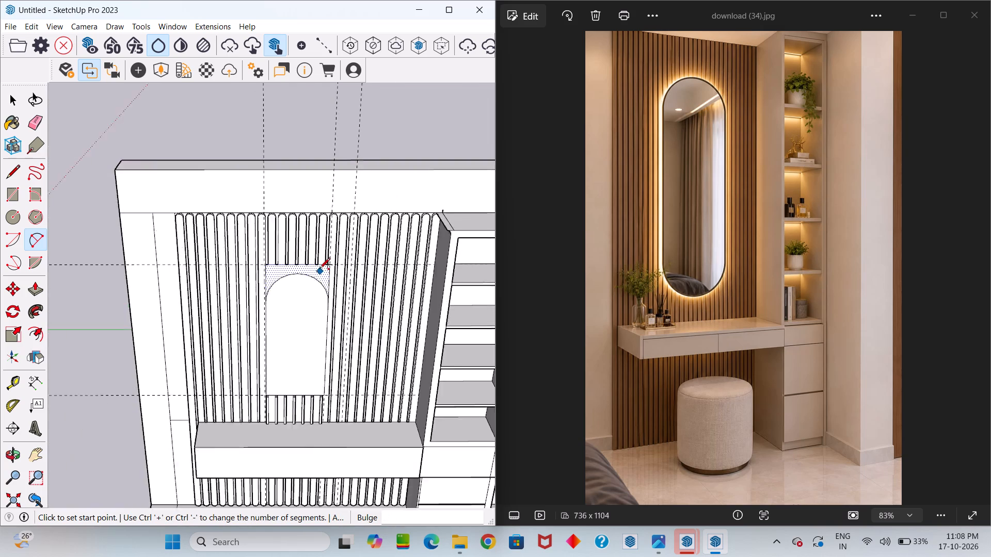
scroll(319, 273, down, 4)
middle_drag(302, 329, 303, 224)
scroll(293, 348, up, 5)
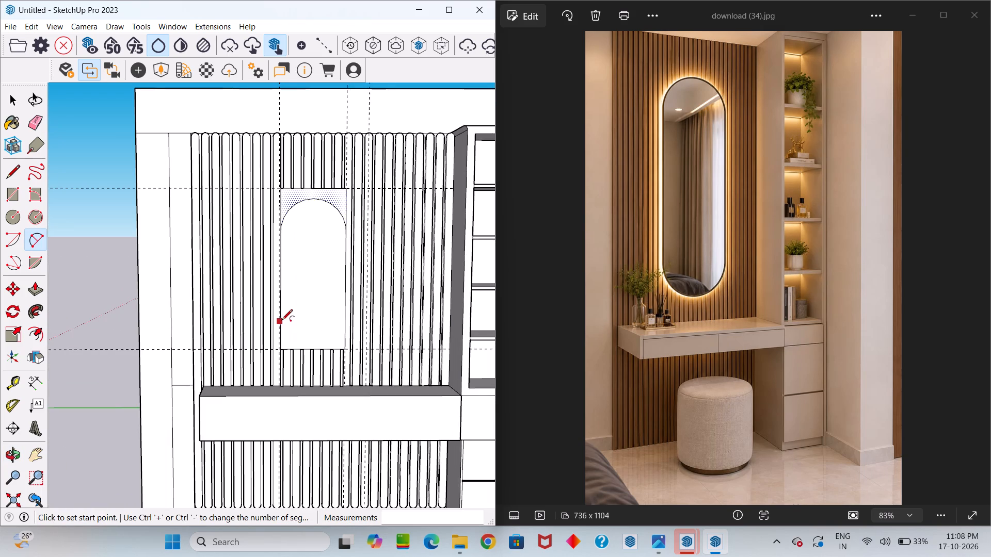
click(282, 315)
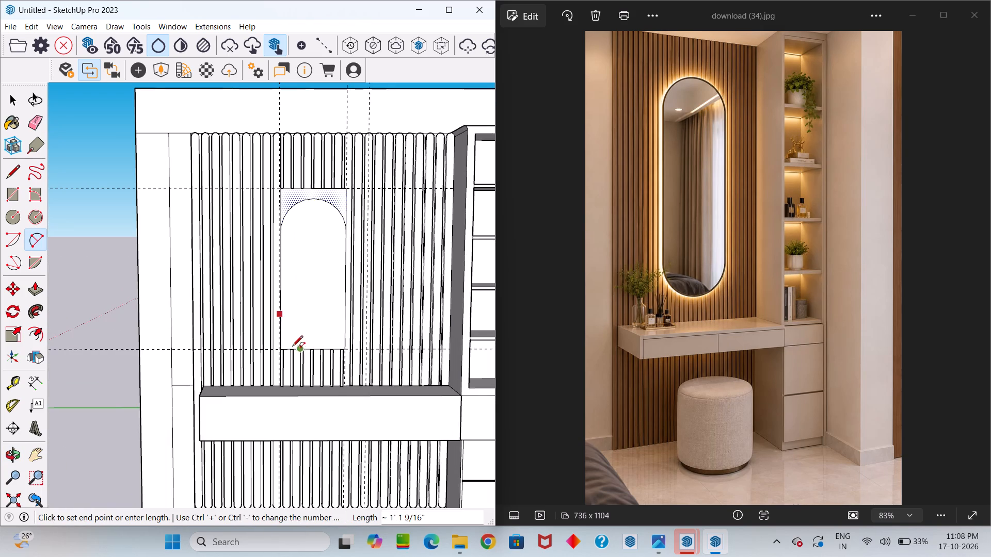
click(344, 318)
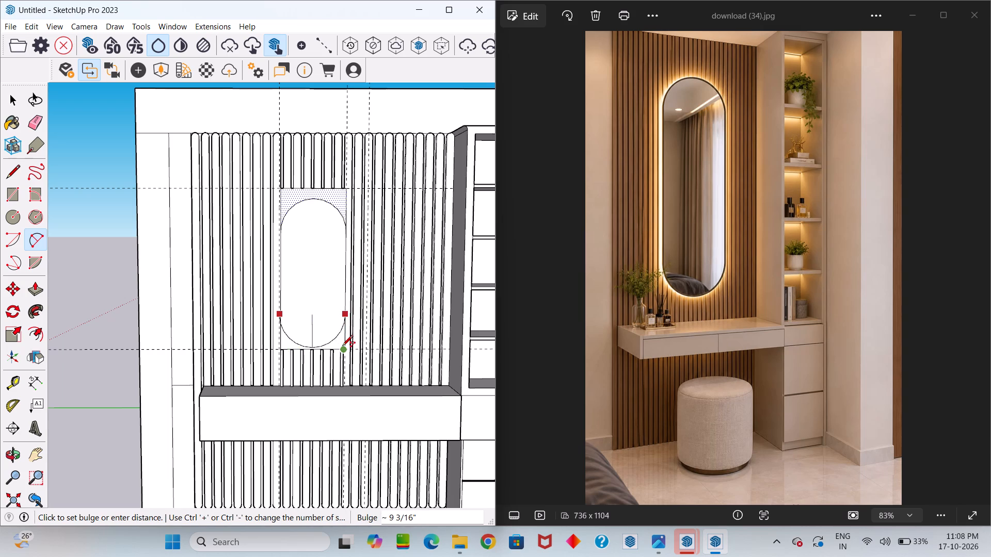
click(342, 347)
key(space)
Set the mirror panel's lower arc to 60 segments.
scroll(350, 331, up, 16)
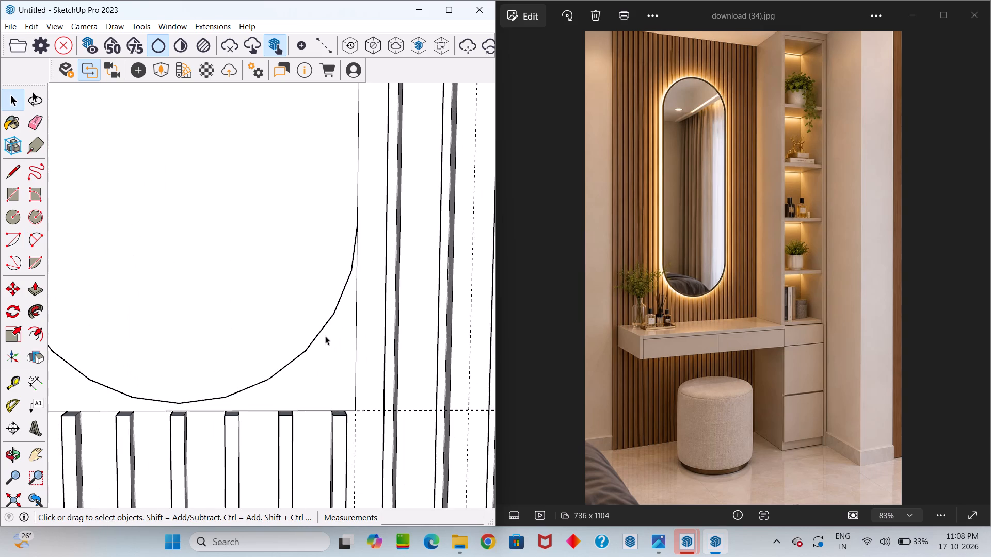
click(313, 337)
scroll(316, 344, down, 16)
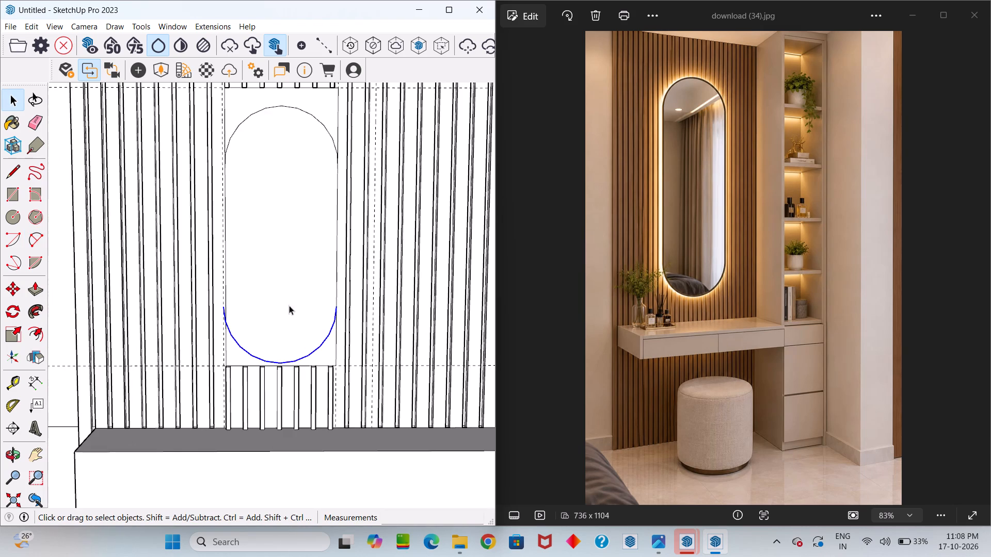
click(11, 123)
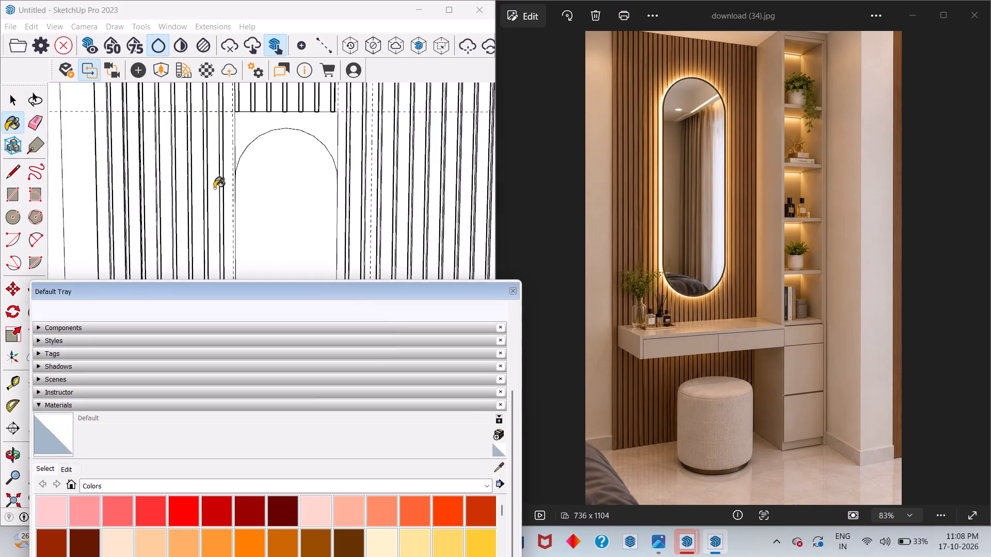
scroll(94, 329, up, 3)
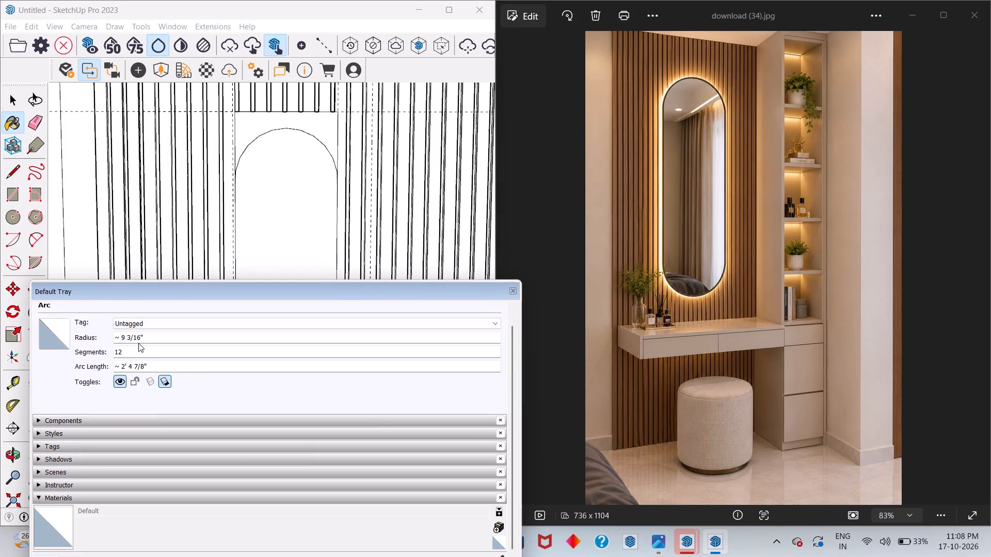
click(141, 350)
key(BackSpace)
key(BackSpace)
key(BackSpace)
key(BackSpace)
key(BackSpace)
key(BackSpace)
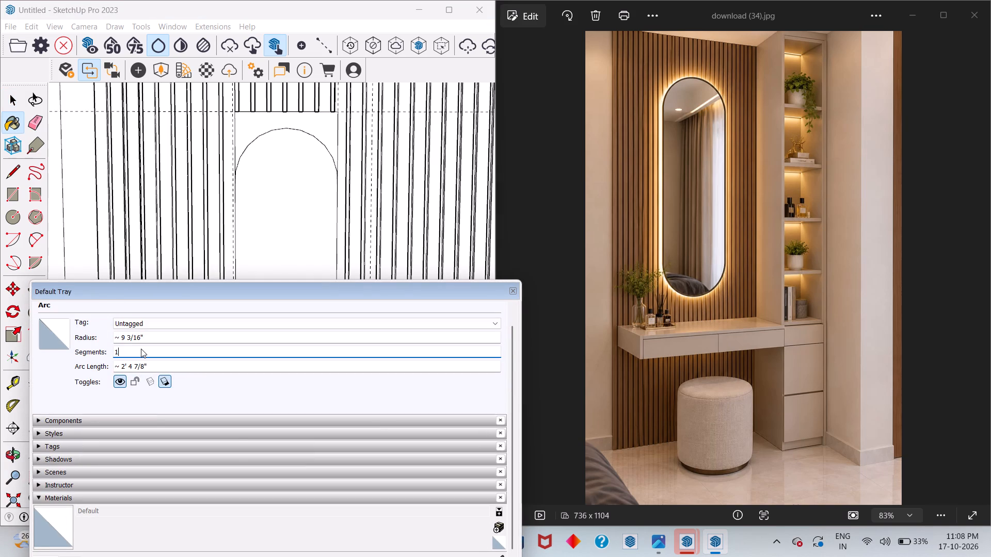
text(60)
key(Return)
Set the mirror panel's upper arc to 60 segments.
key(space)
scroll(201, 300, down, 7)
scroll(211, 318, up, 6)
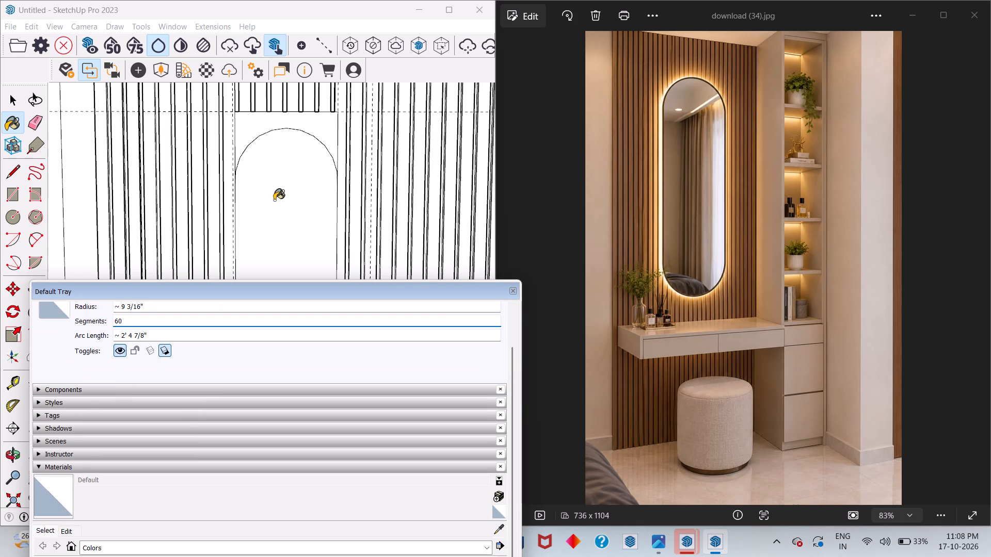
click(276, 204)
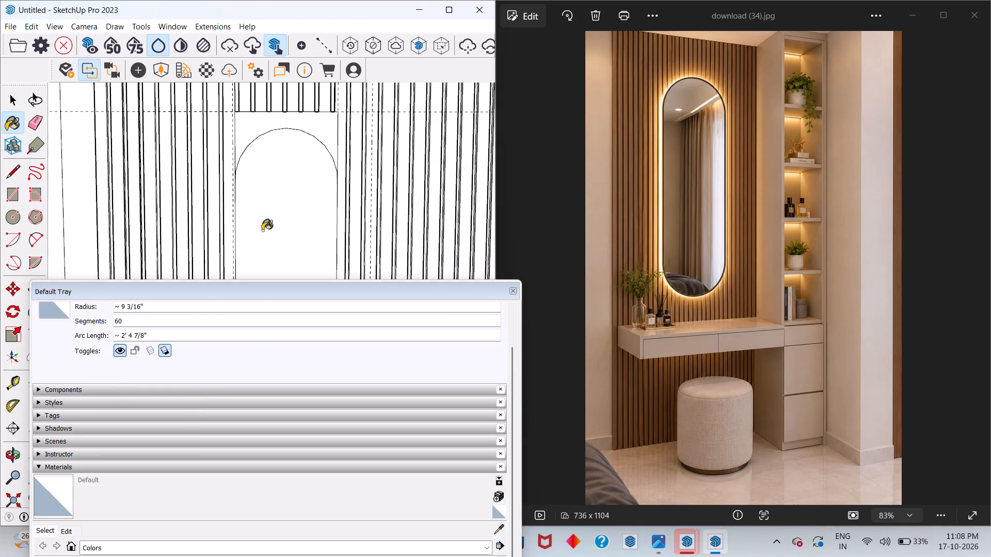
key(space)
click(294, 128)
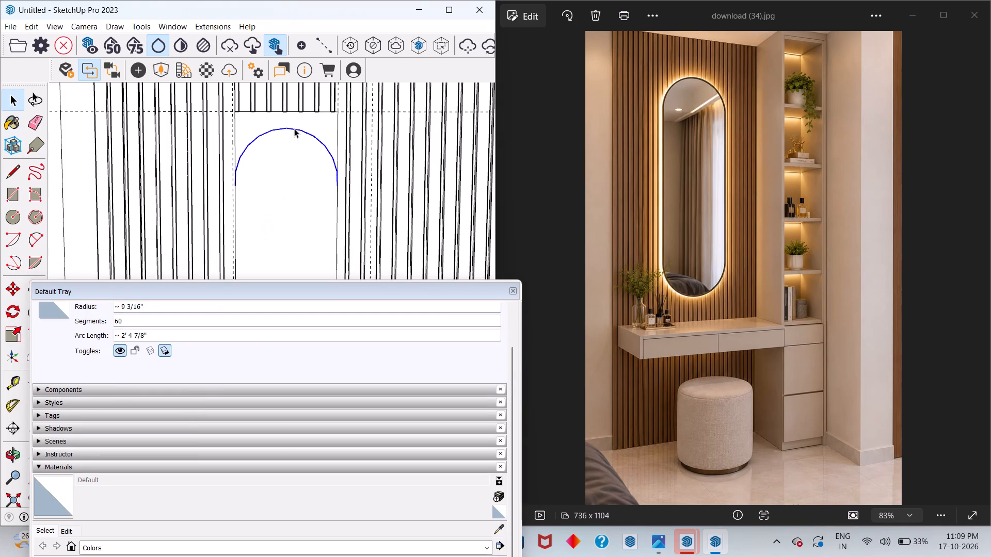
click(161, 323)
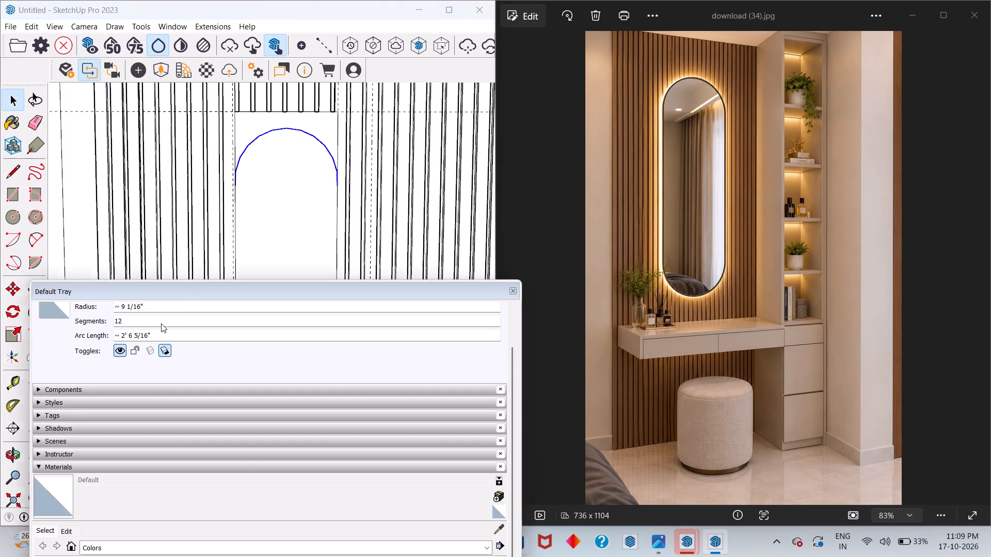
key(BackSpace)
key(BackSpace)
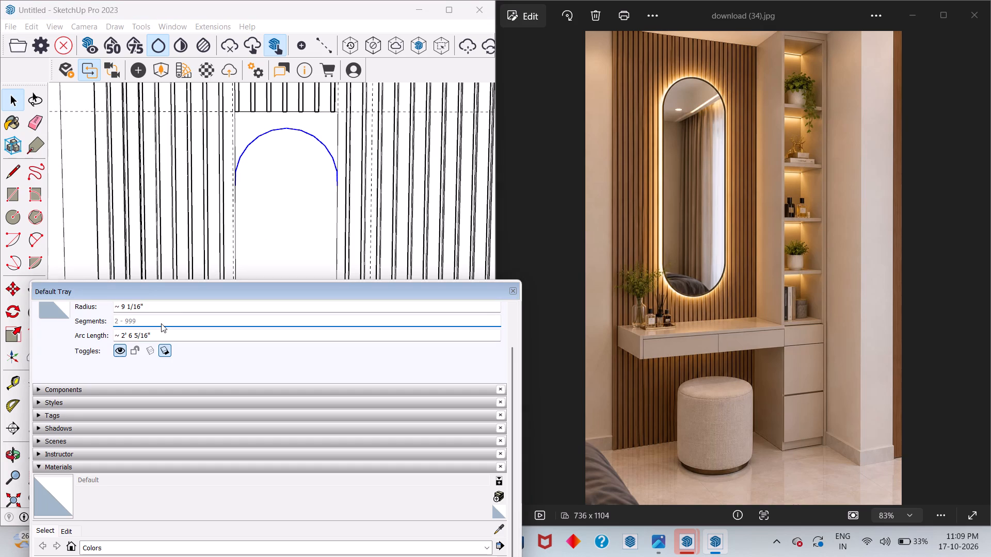
text(60)
key(Return)
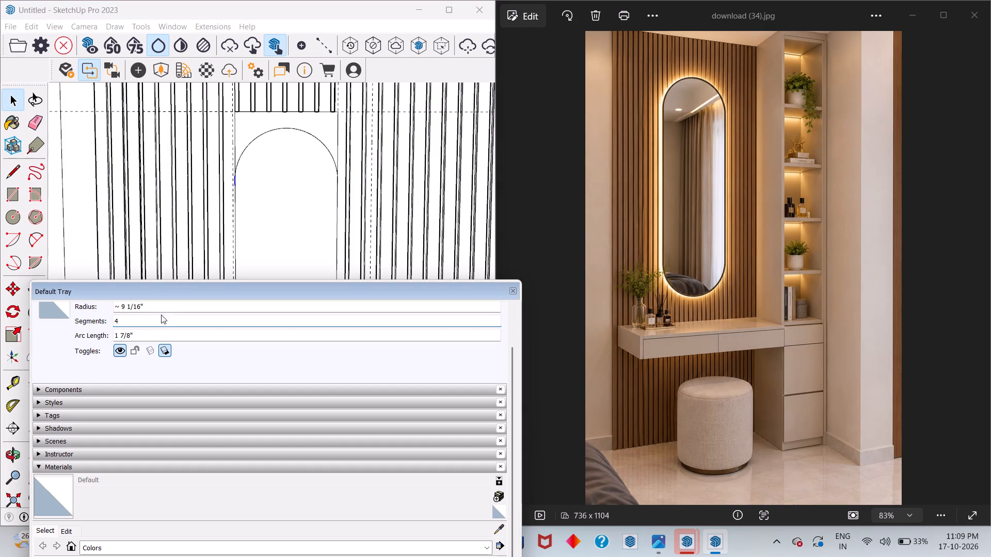
Move the mirror's upper arc up so its crown meets the top edge of the panel.
scroll(186, 276, down, 2)
scroll(186, 270, up, 1)
key(space)
click(243, 170)
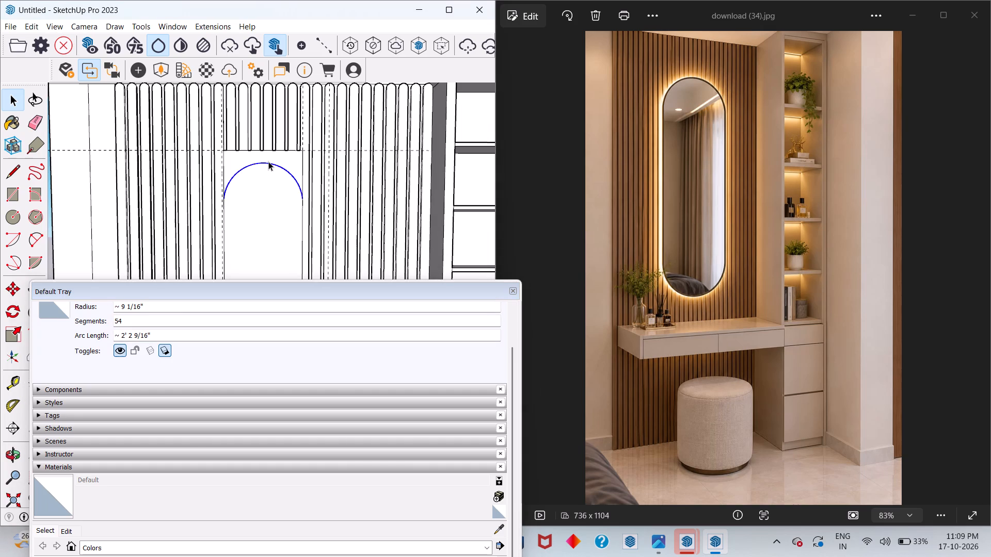
scroll(268, 160, up, 4)
key(n)
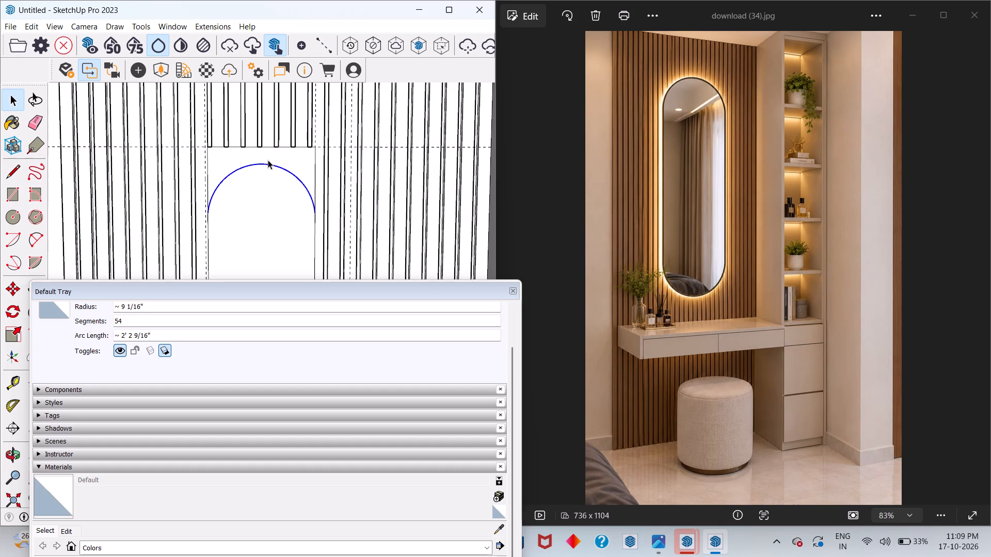
key(m)
click(264, 165)
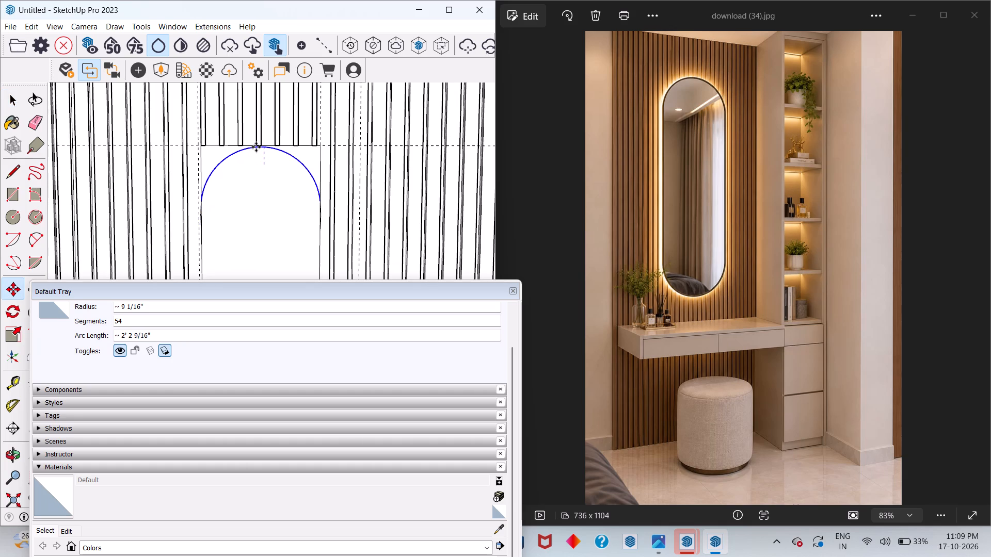
click(256, 147)
key(space)
Examine the mirror panel's lower arc and how its ends meet the panel's side edges.
scroll(256, 181, down, 14)
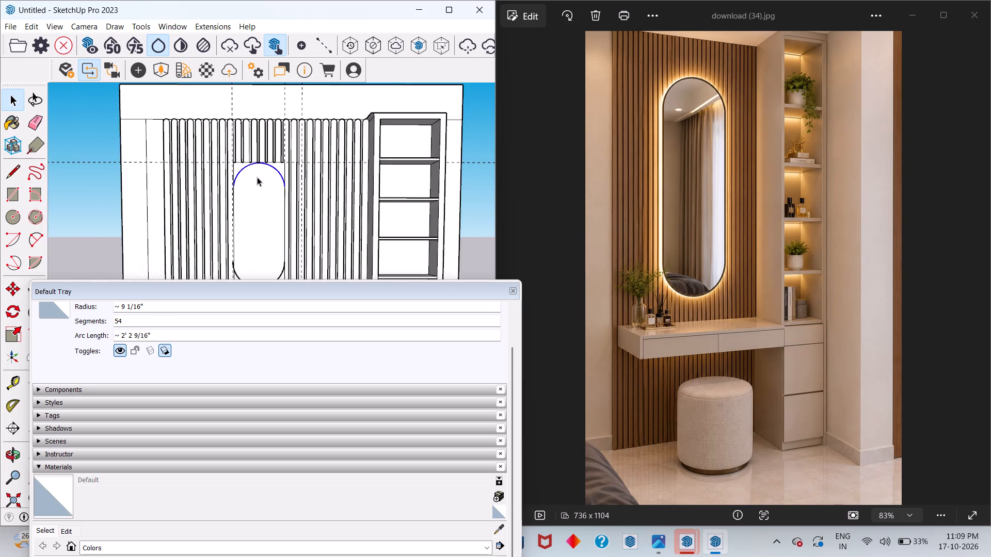
scroll(257, 177, down, 5)
scroll(265, 236, up, 19)
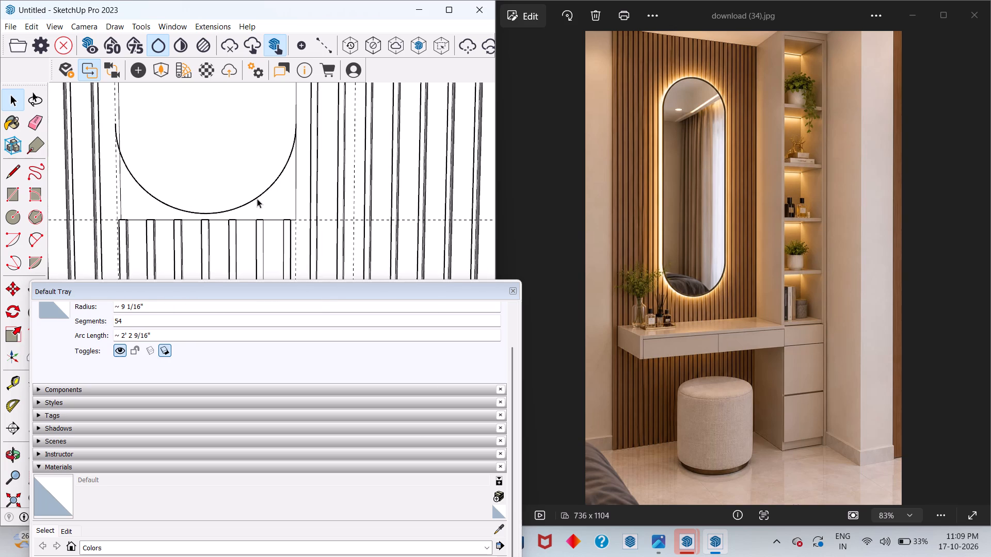
click(257, 198)
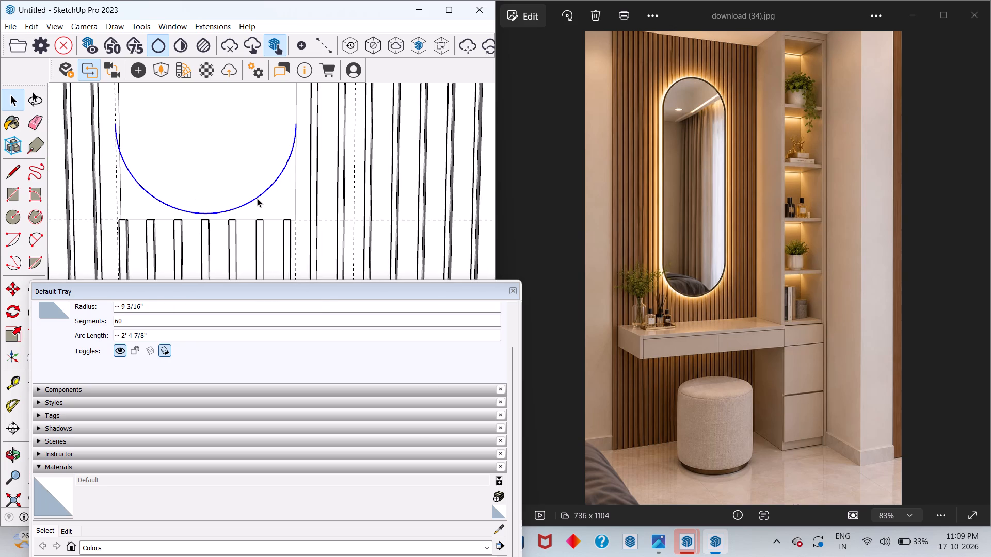
key(n)
click(222, 211)
key(space)
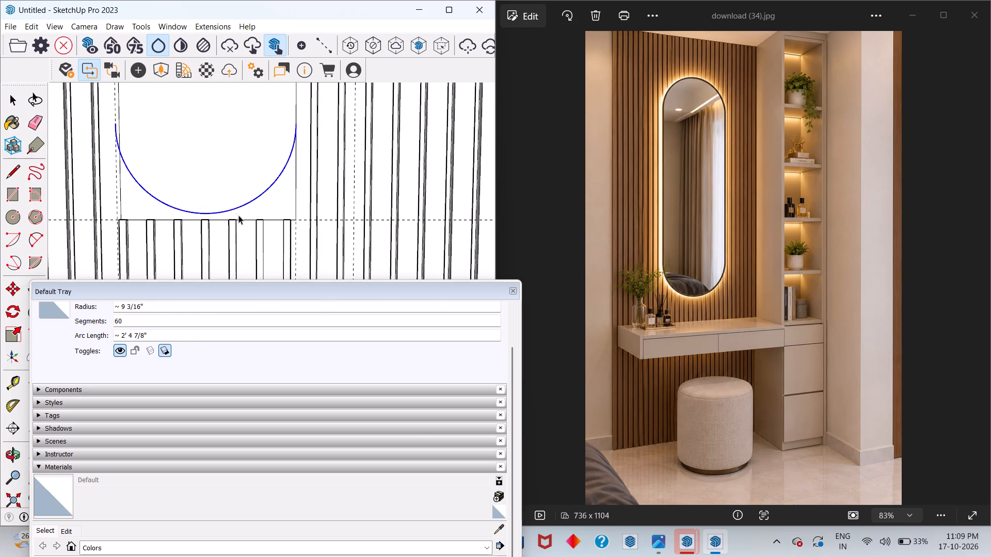
middle_drag(169, 183, 213, 259)
scroll(111, 136, up, 8)
click(157, 156)
click(107, 156)
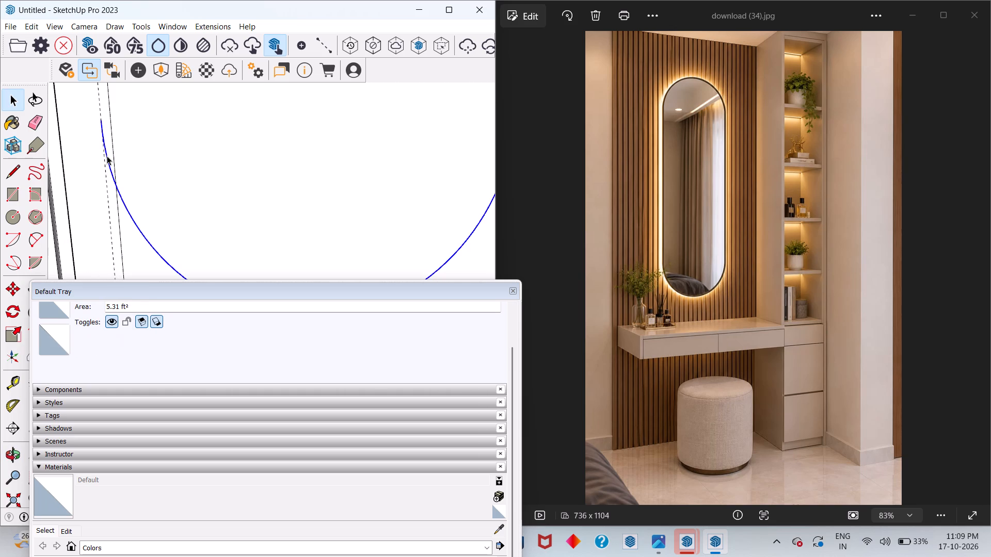
key(l)
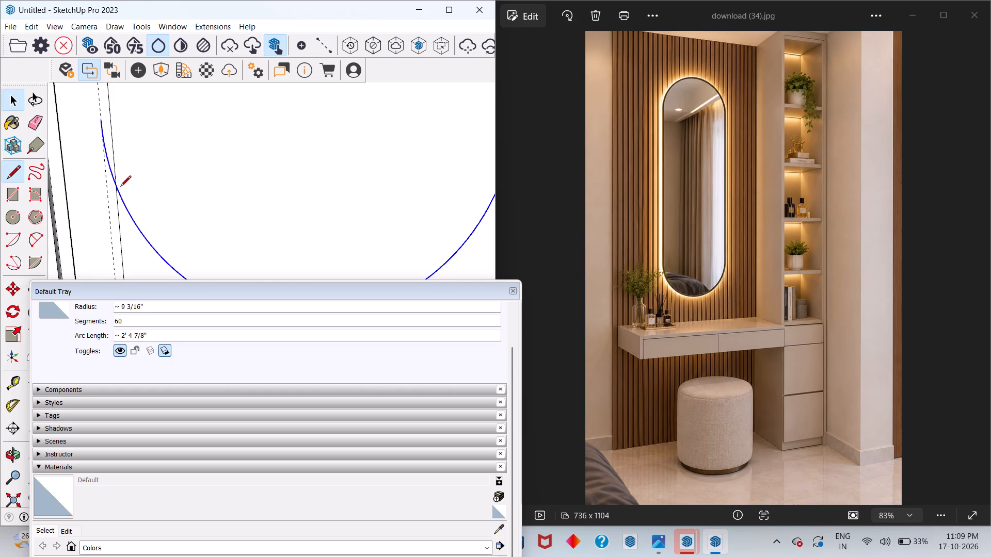
scroll(118, 183, down, 16)
key(space)
scroll(116, 185, up, 4)
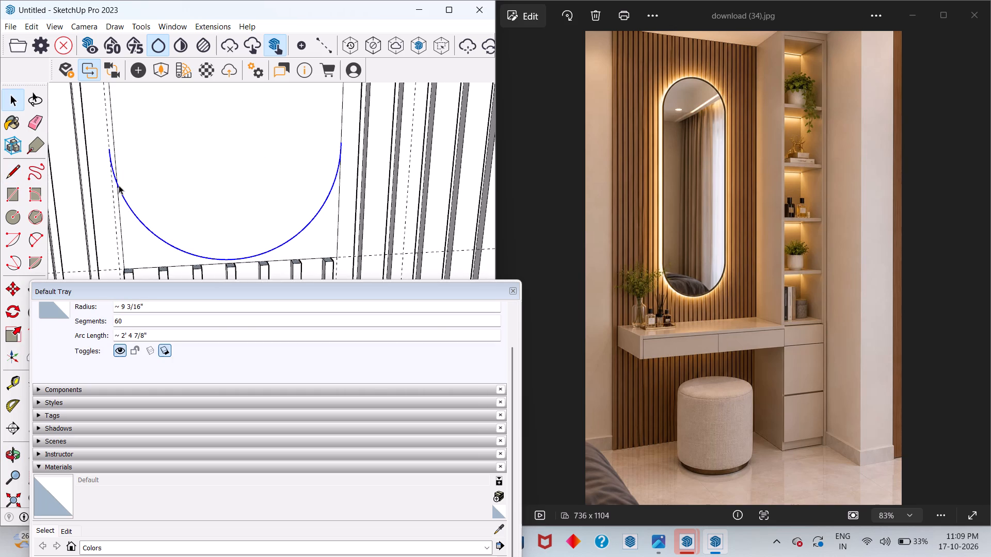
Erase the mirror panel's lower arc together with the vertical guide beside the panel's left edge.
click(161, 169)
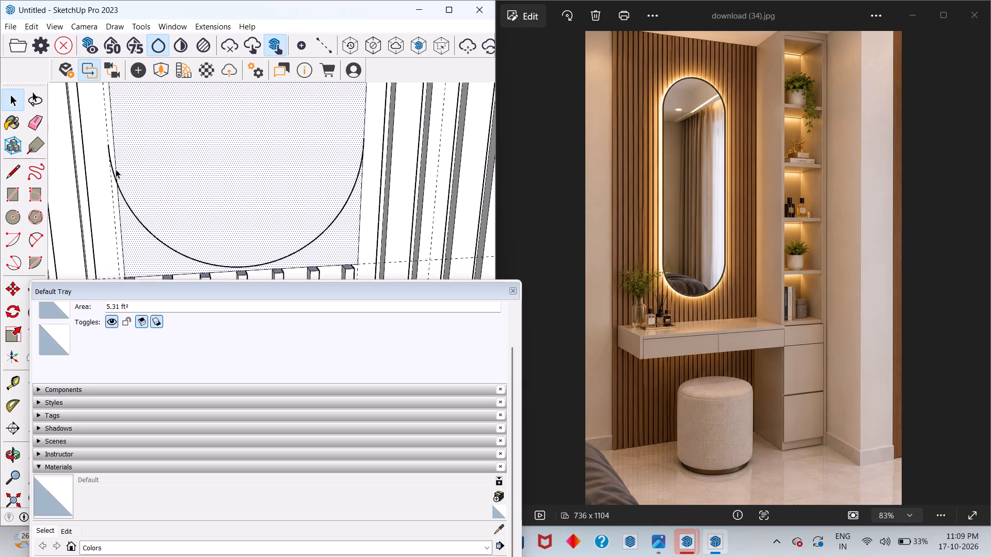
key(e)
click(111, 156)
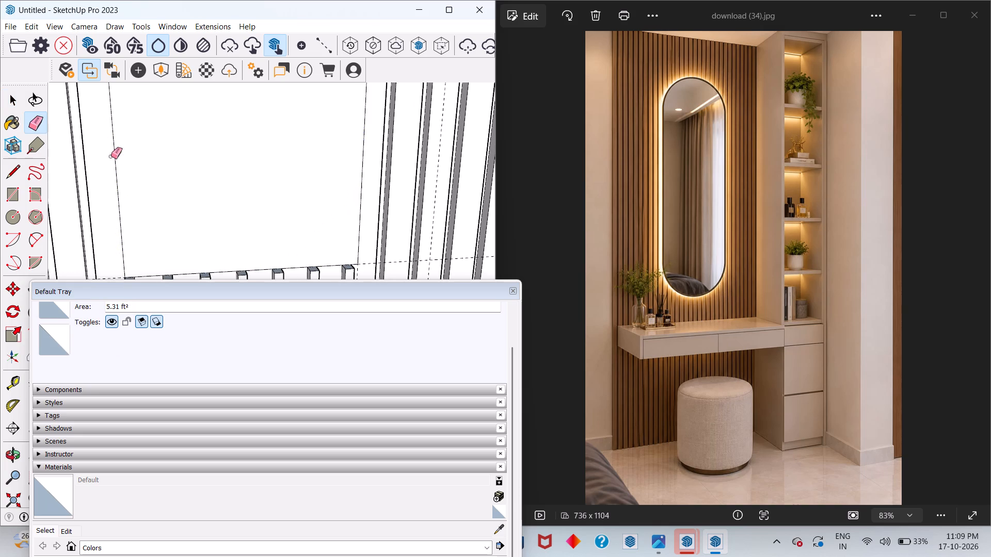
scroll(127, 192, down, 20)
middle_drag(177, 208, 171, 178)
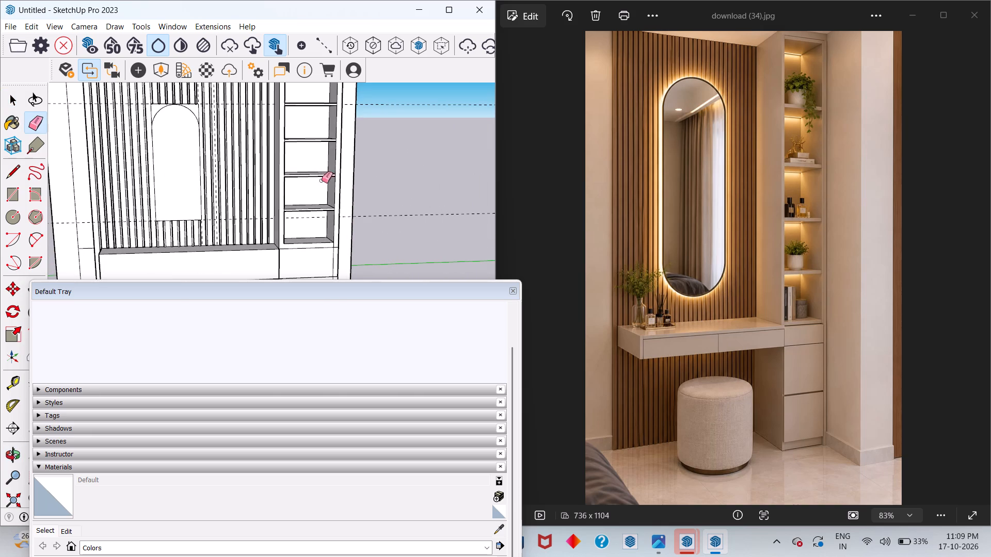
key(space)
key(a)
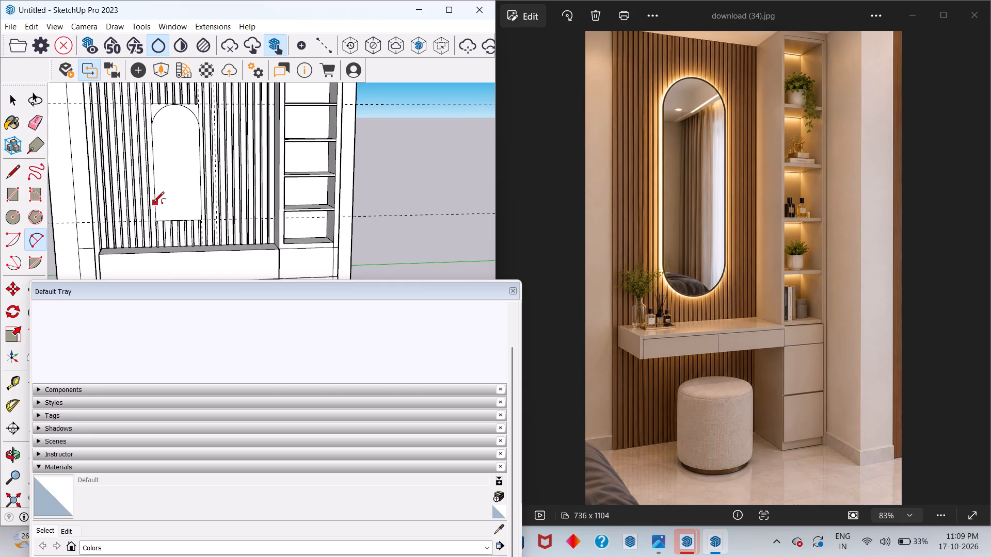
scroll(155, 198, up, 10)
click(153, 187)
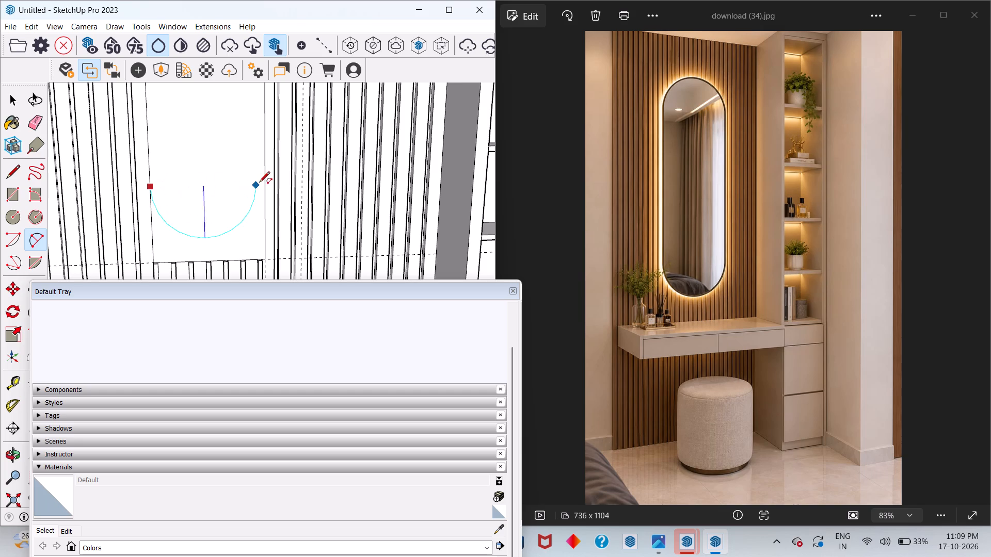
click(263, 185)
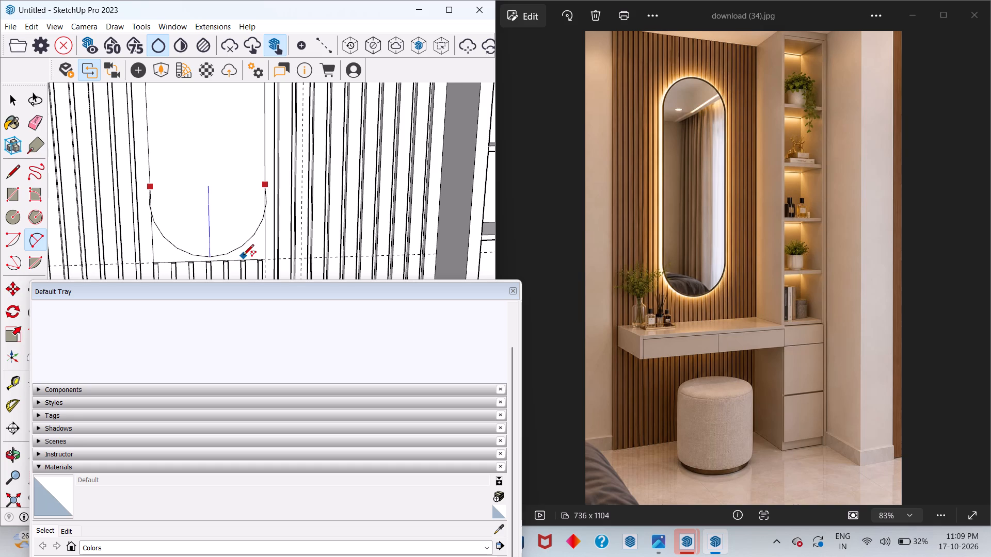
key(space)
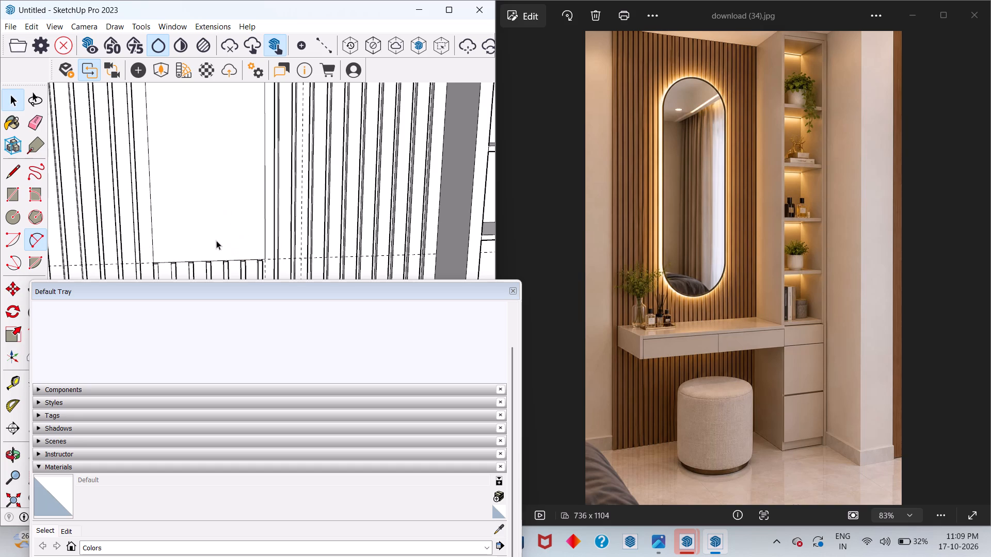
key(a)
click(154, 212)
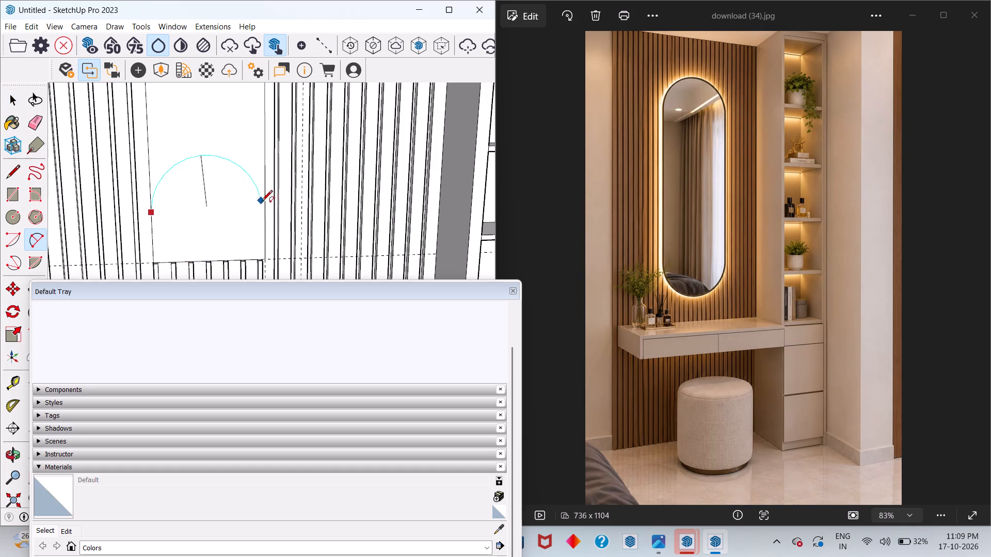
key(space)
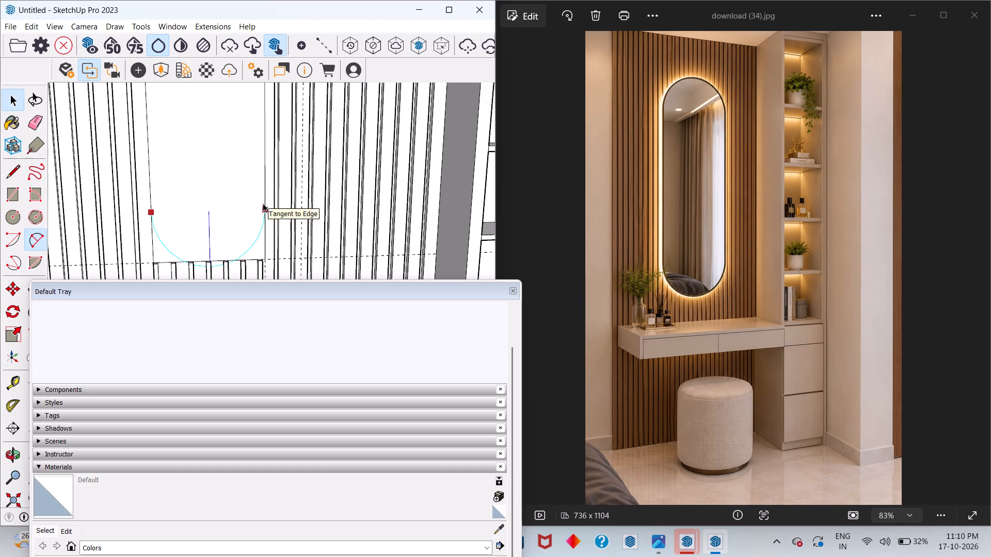
Draw a downward half-circle arc of about 9" radius between the mirror panel's two side edges, just above its bottom edge.
key(a)
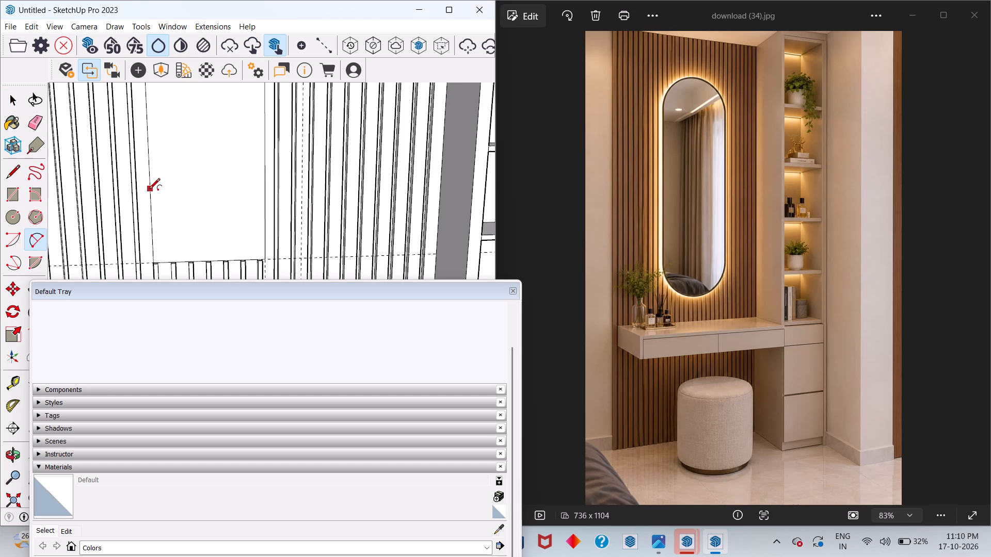
click(149, 190)
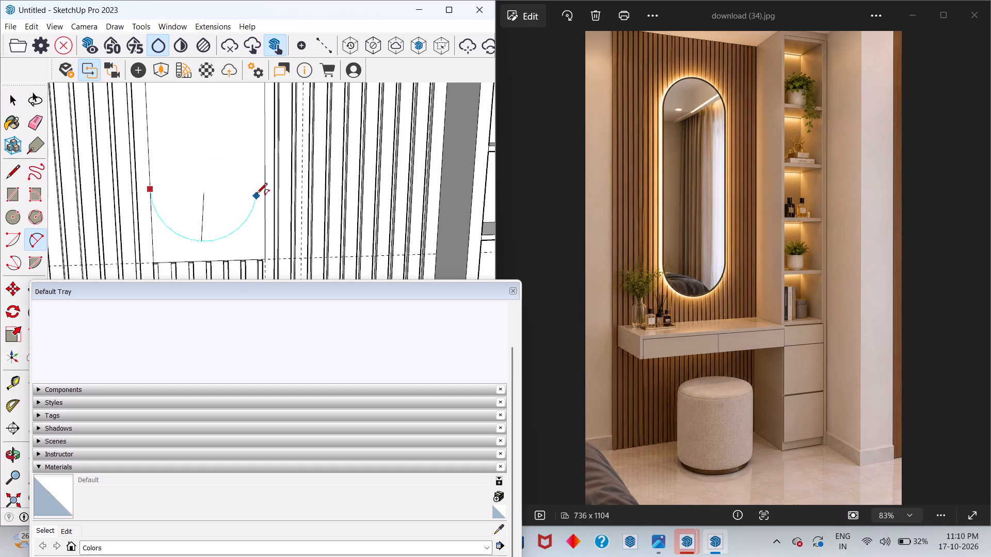
click(263, 190)
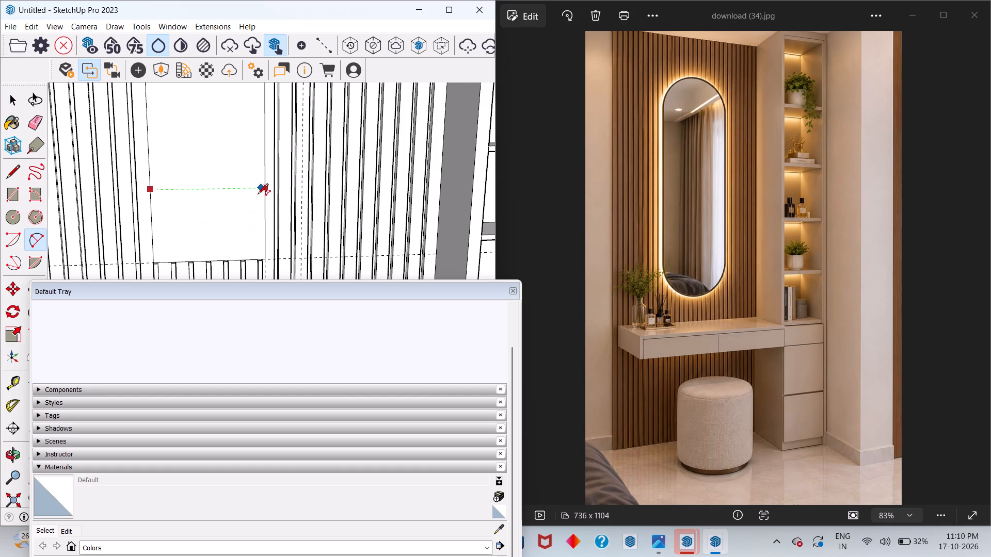
click(260, 244)
key(space)
scroll(237, 240, up, 5)
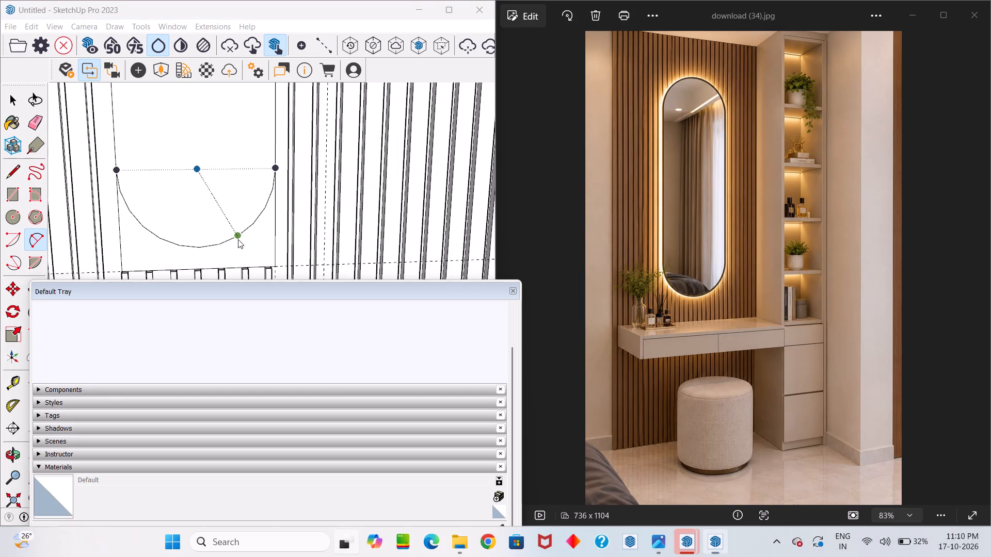
scroll(238, 239, up, 4)
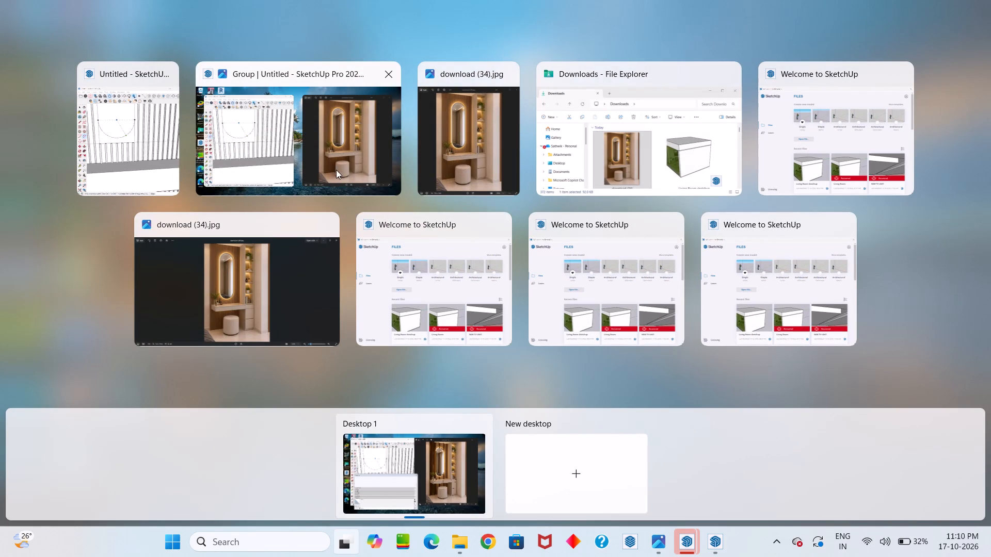
click(332, 161)
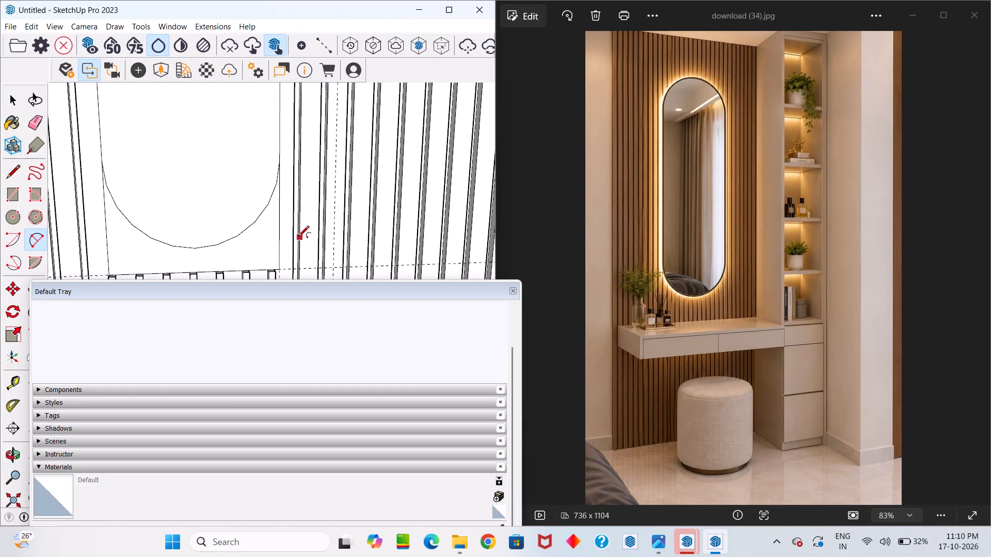
Set the mirror panel's lower arc to 60 segments.
key(space)
click(250, 224)
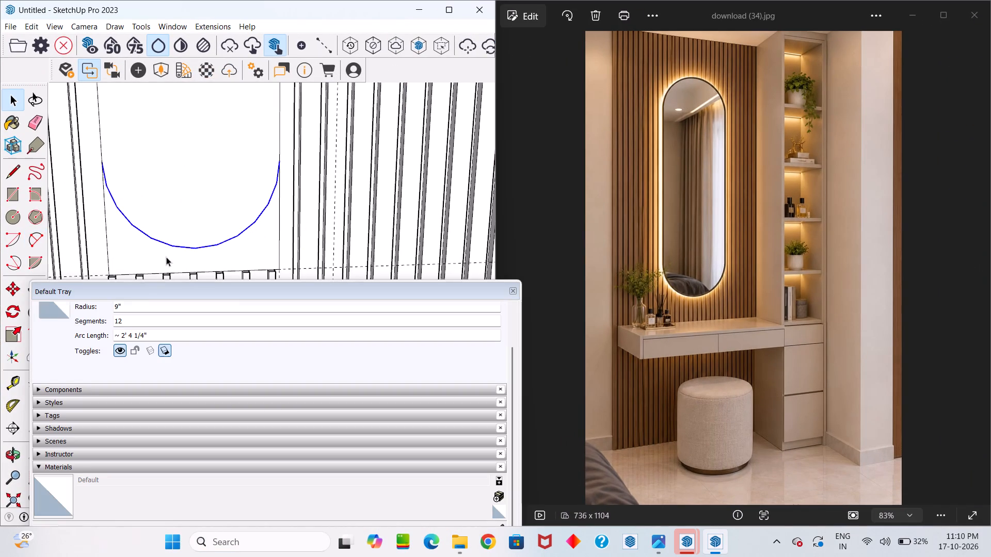
click(165, 320)
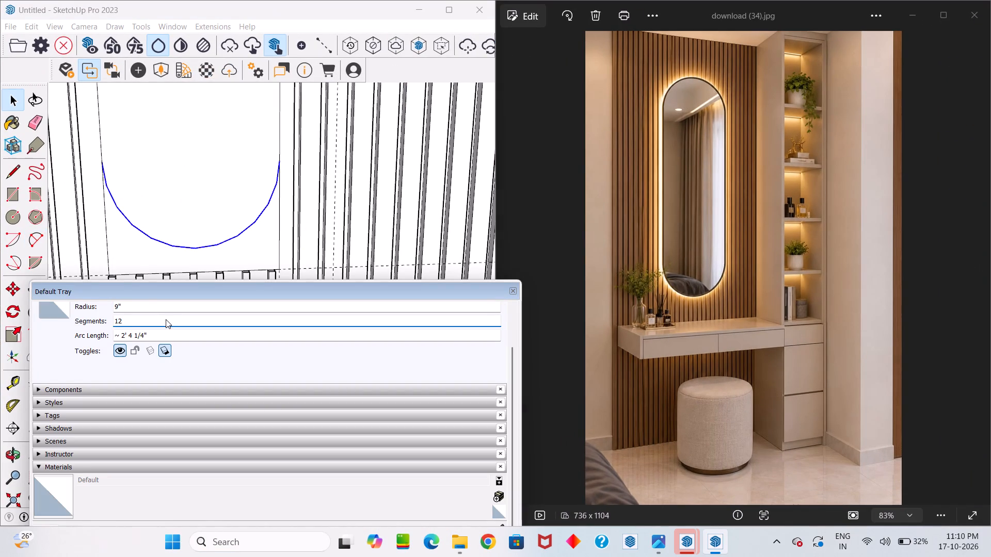
key(BackSpace)
key(BackSpace)
text(60)
key(Return)
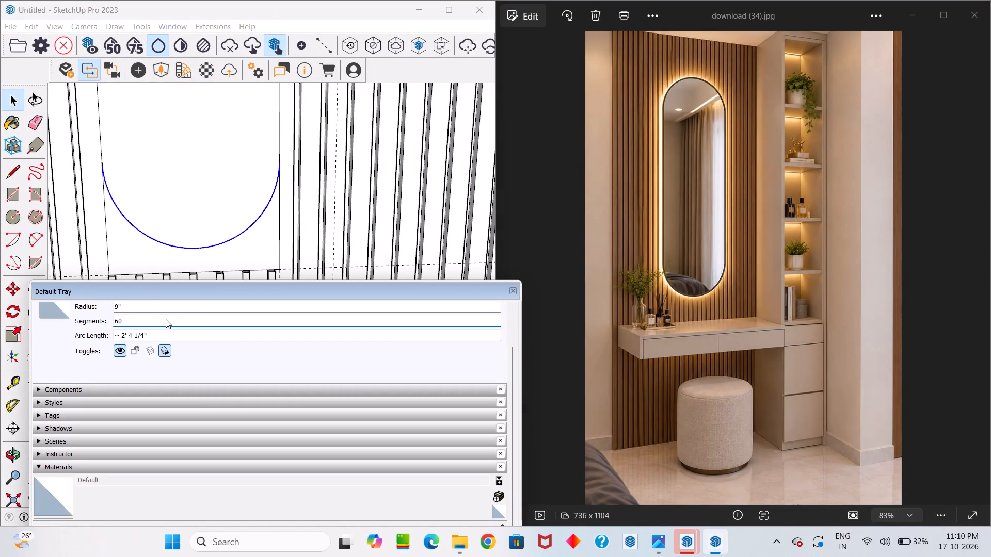
scroll(177, 301, down, 4)
key(space)
Move the mirror's lower arc down so its lowest point meets the bottom edge of the panel.
scroll(239, 230, down, 12)
middle_drag(242, 233, 244, 258)
scroll(239, 243, up, 4)
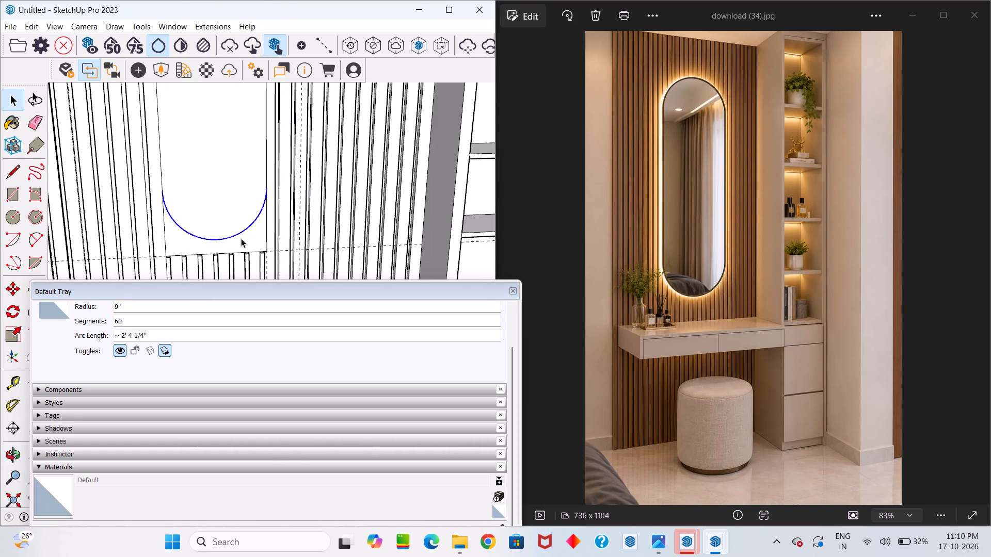
key(m)
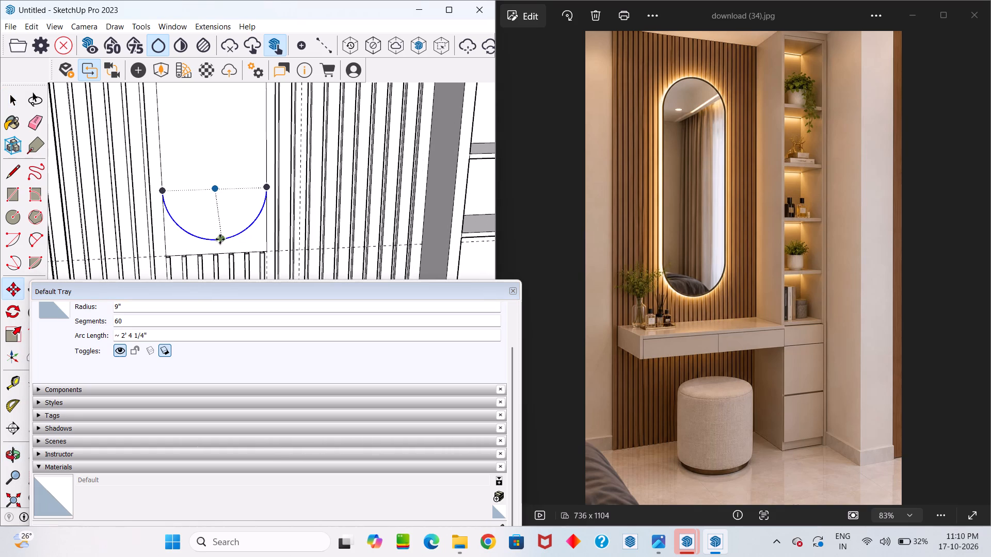
click(219, 240)
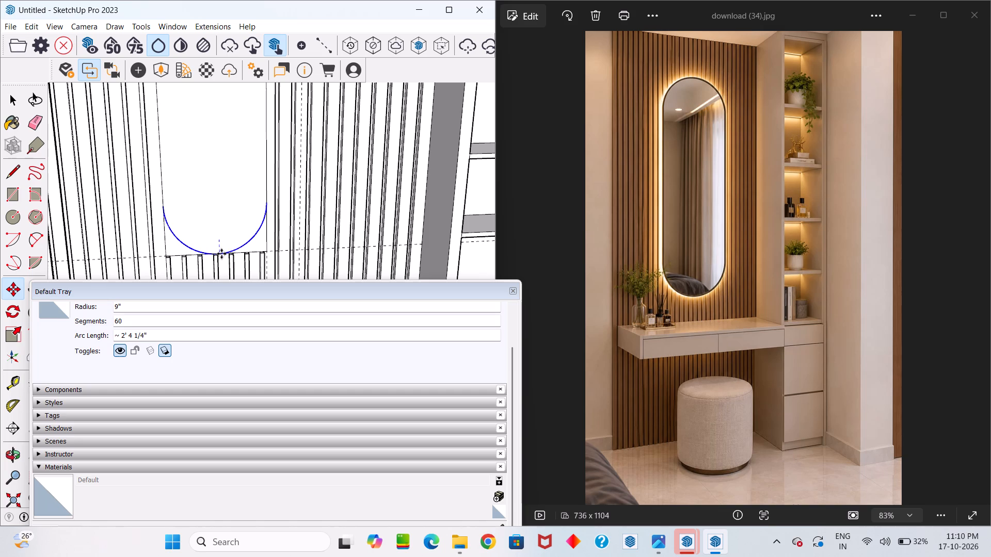
click(222, 252)
scroll(228, 236, down, 5)
key(space)
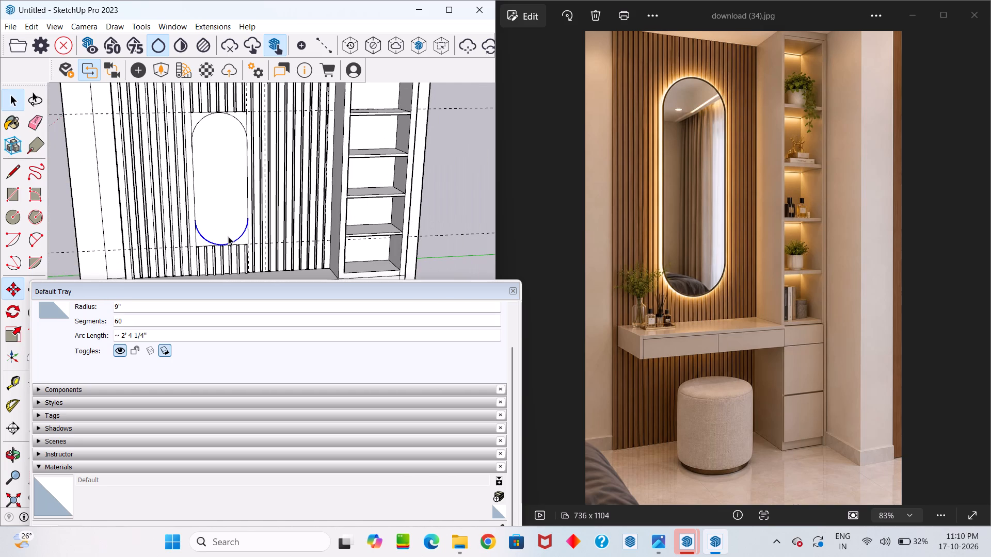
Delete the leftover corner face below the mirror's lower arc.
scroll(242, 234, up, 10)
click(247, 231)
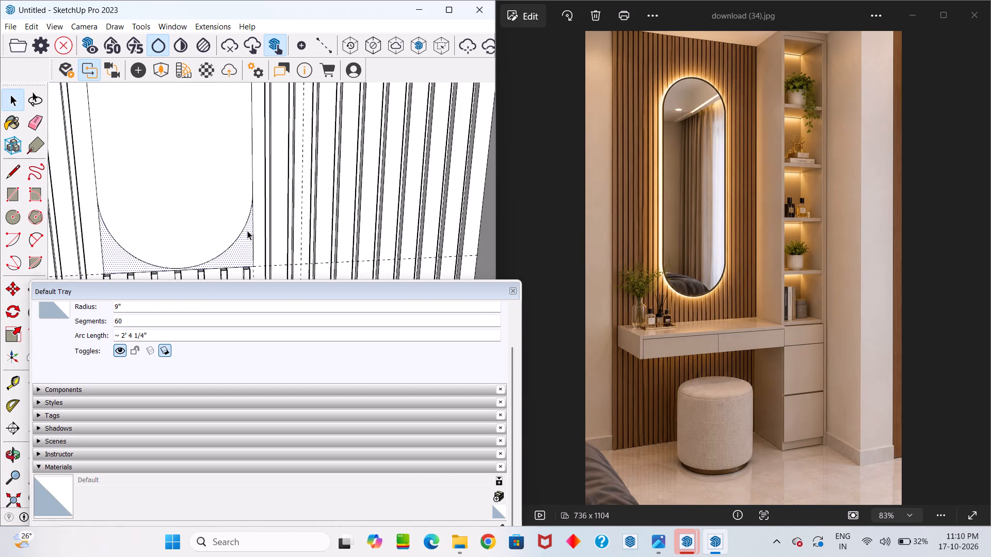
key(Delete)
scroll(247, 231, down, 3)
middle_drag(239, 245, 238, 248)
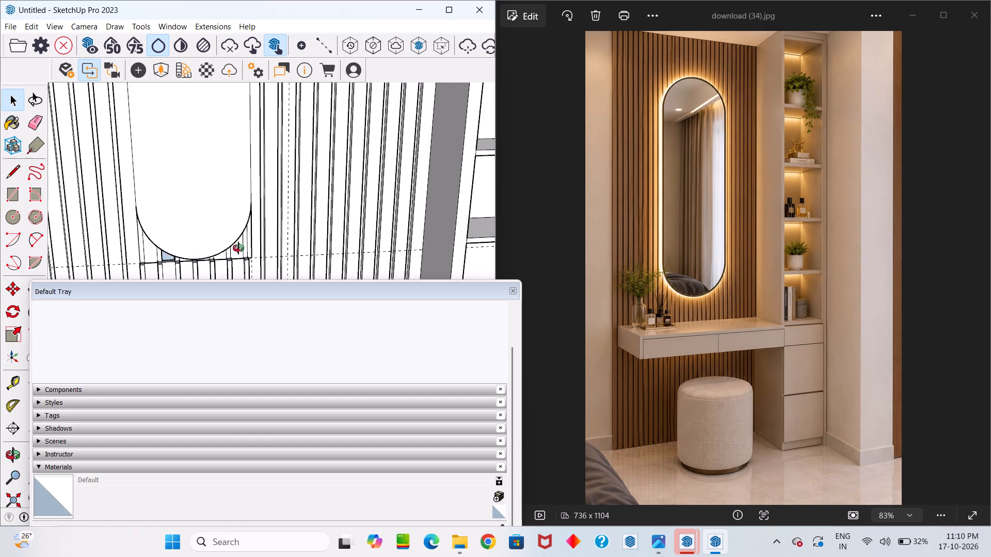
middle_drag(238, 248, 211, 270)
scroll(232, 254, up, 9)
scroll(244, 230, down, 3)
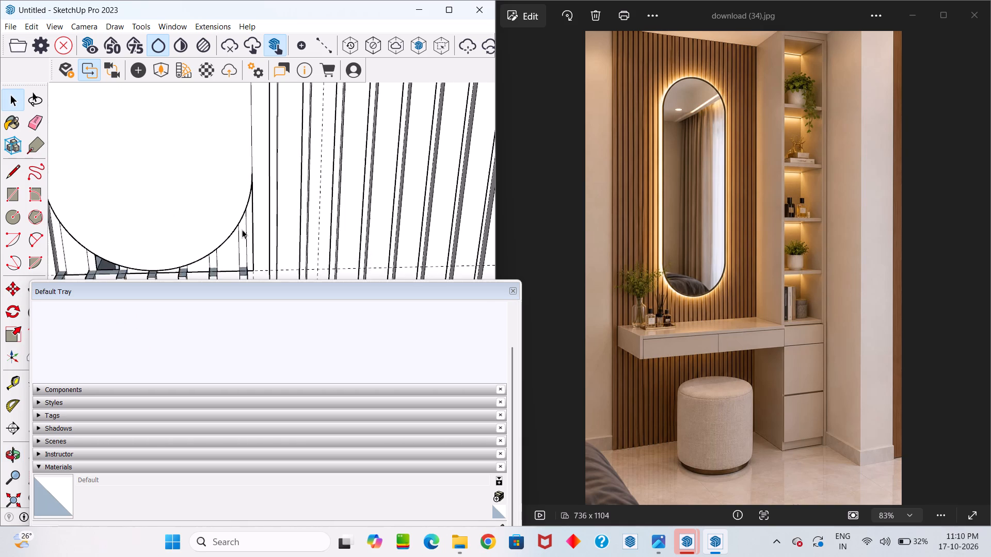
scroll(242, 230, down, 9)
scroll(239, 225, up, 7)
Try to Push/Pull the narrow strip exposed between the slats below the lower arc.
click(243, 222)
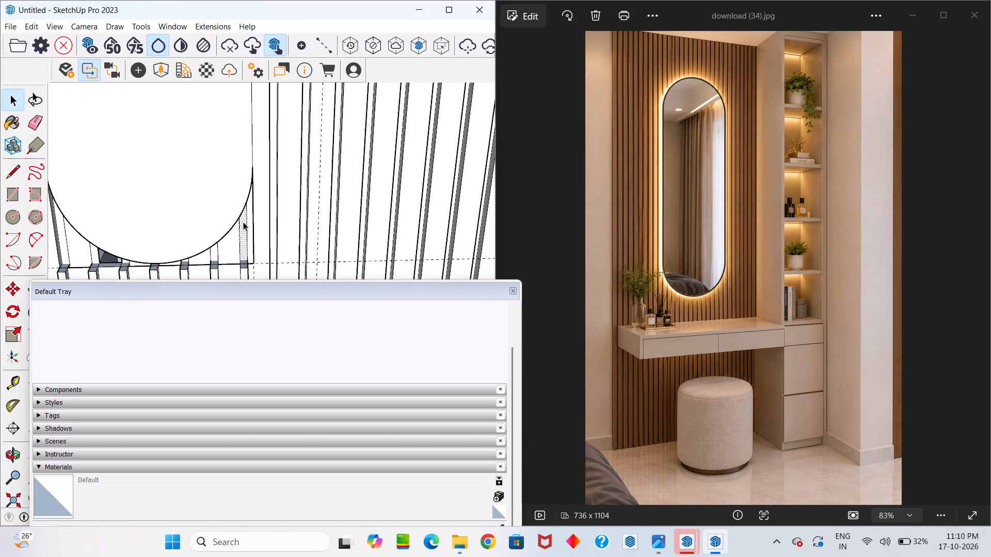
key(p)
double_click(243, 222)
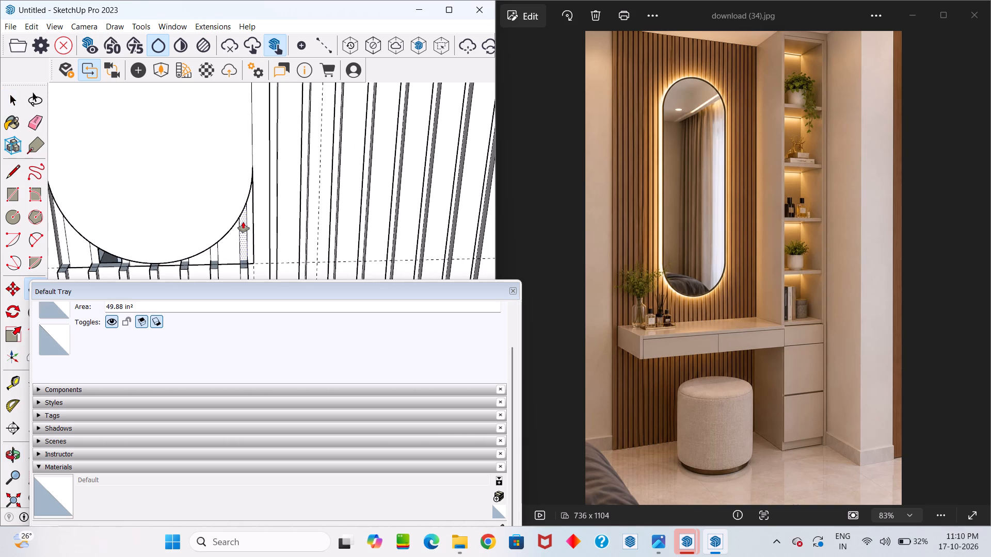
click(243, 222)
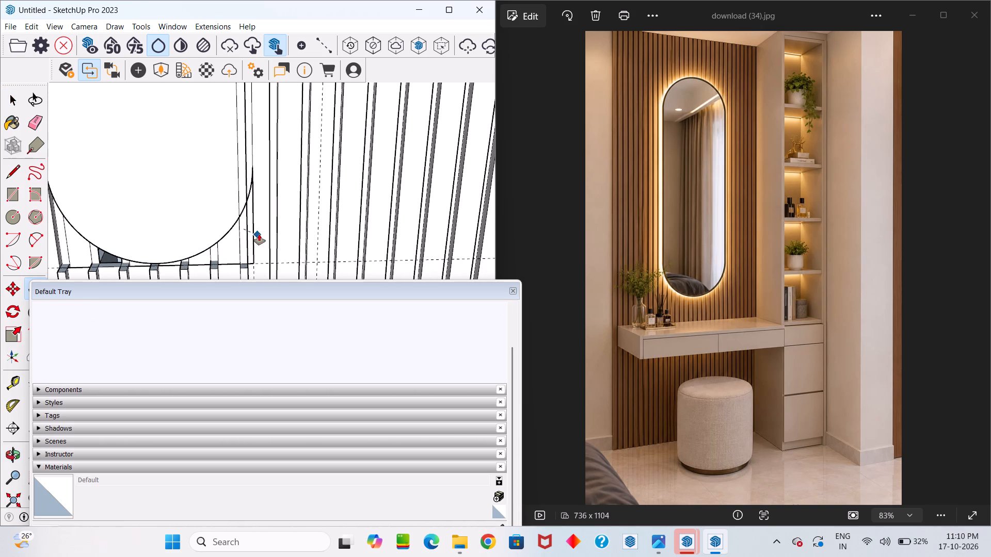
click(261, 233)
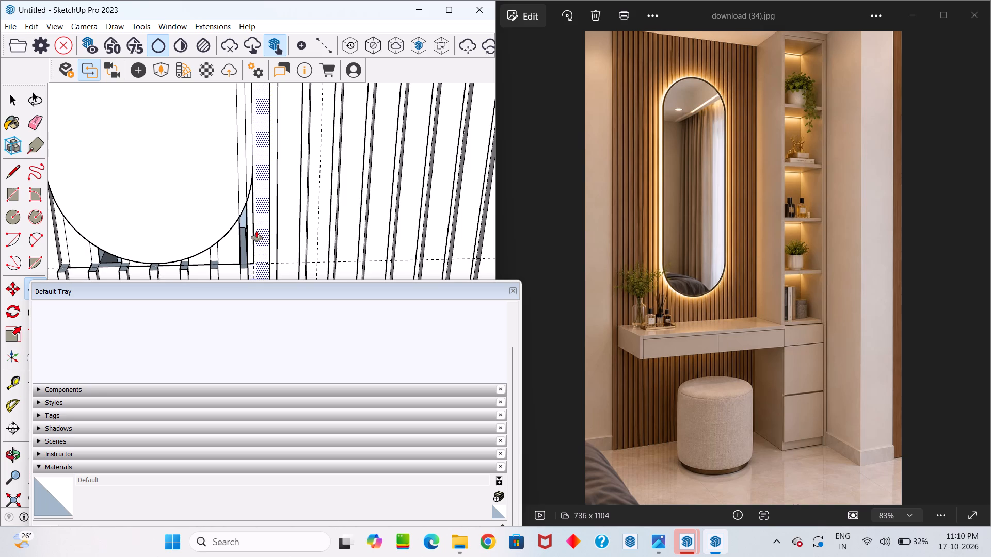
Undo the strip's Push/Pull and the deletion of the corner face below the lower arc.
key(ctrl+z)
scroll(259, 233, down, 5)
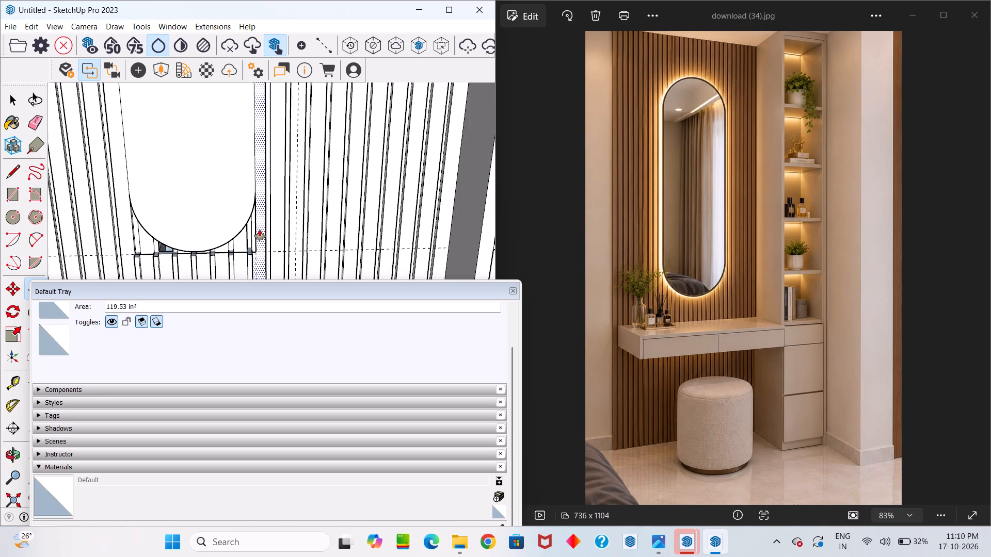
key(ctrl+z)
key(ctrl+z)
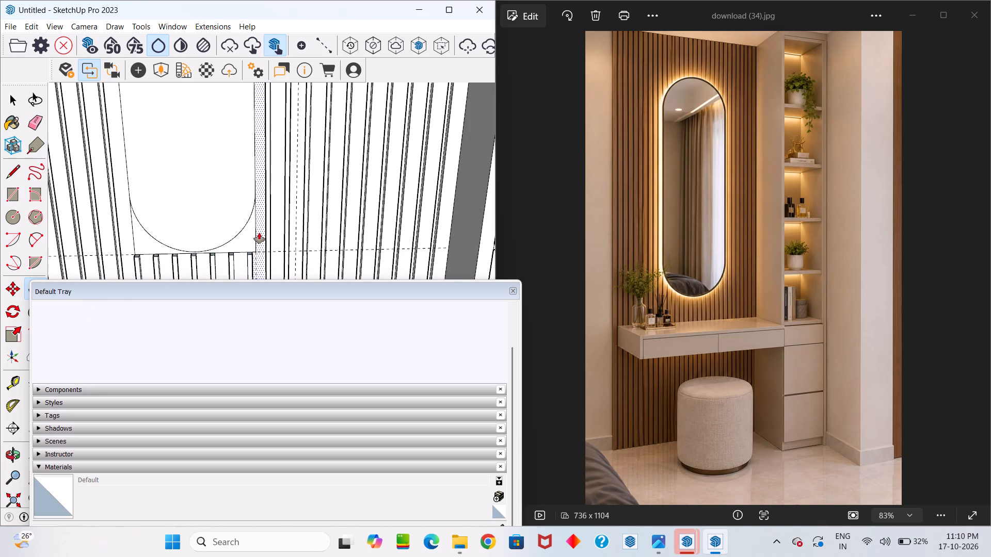
Push/Pull the leftover corner face below the mirror's lower arc back into the slatted panel.
middle_drag(262, 235, 266, 256)
key(space)
scroll(282, 212, down, 13)
middle_drag(277, 218, 266, 254)
scroll(271, 219, up, 11)
click(281, 218)
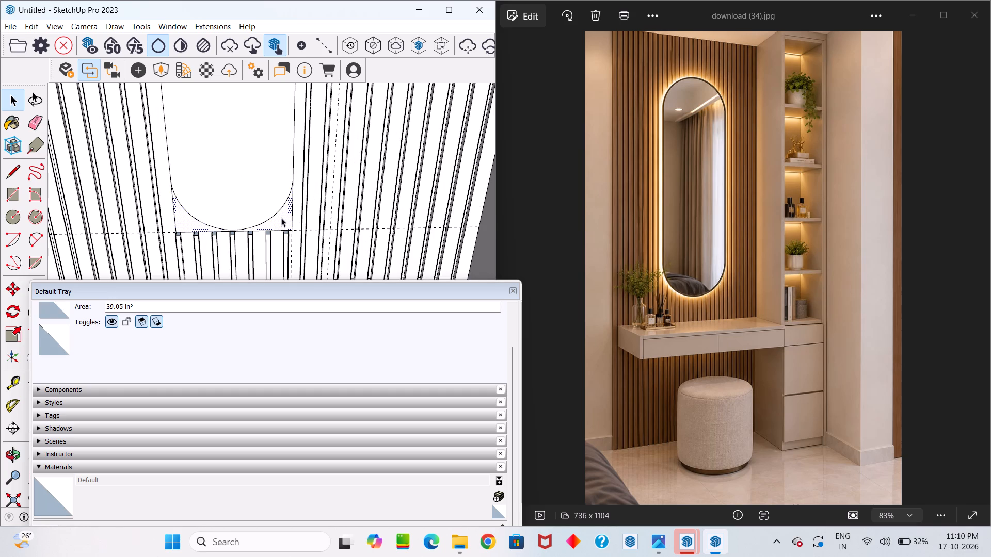
key(p)
click(281, 218)
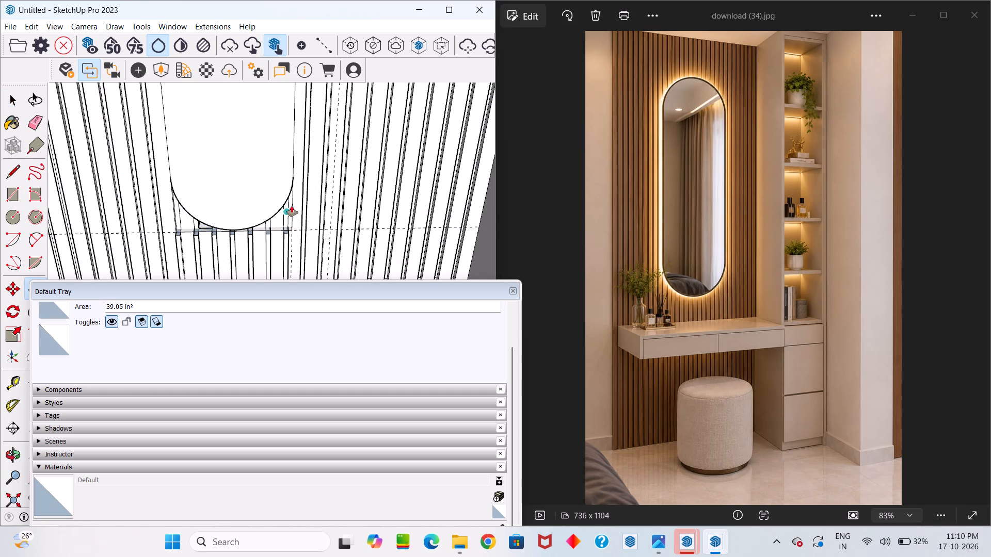
click(297, 205)
Examine the slat end faces and leftover strips below the mirror's lower arc.
scroll(293, 224, down, 4)
scroll(288, 223, up, 4)
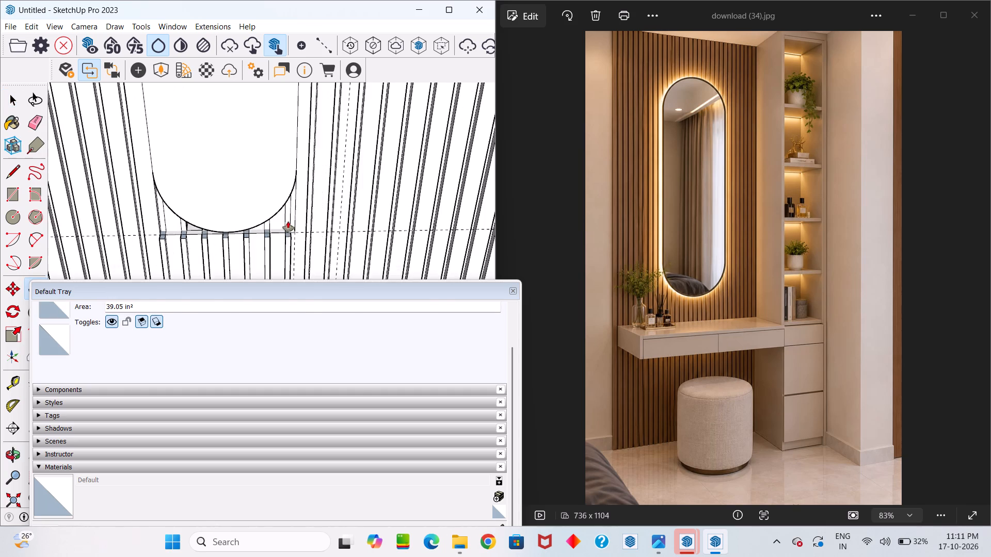
scroll(288, 221, up, 7)
middle_drag(291, 214, 239, 114)
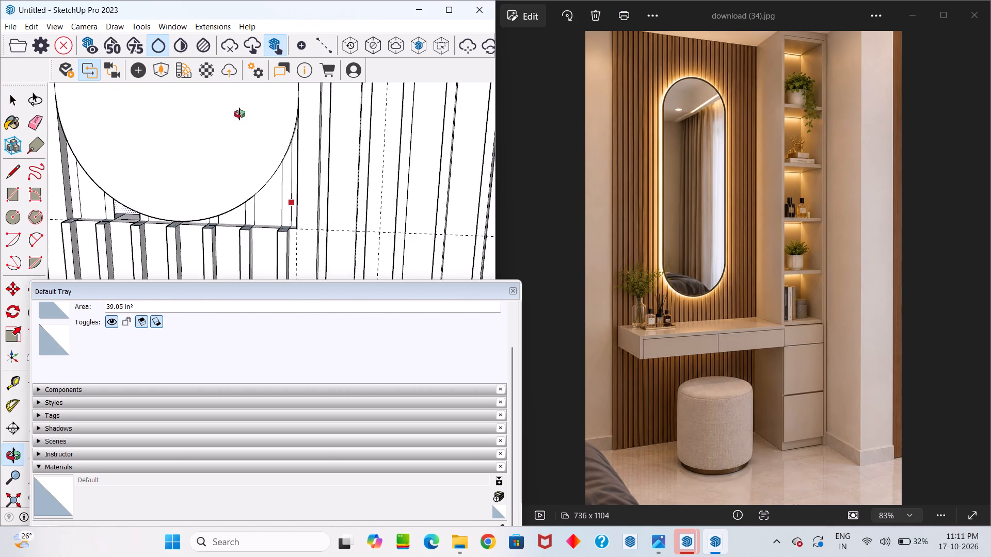
middle_drag(239, 114, 205, 199)
scroll(273, 223, up, 2)
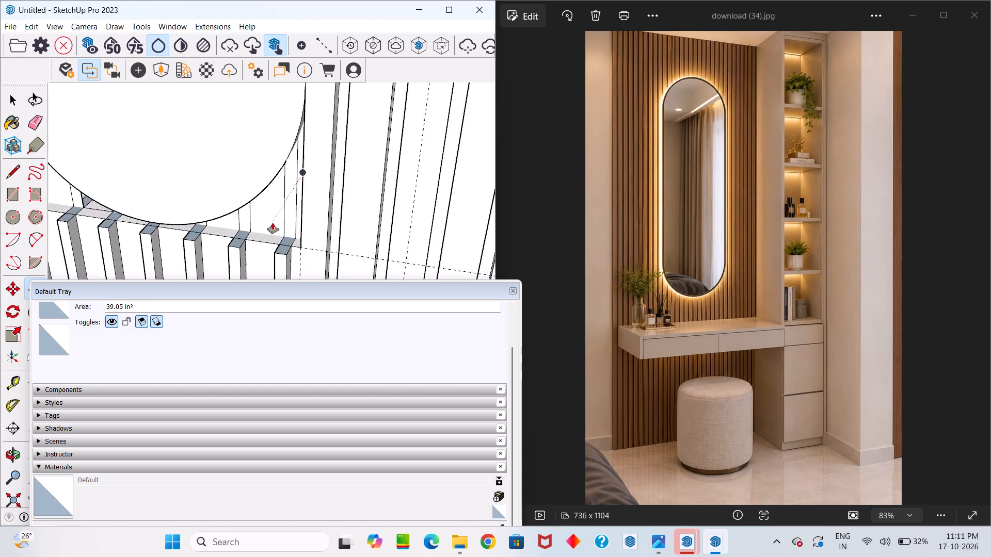
scroll(273, 223, up, 2)
middle_drag(276, 230, 313, 168)
scroll(310, 160, up, 1)
scroll(309, 160, down, 5)
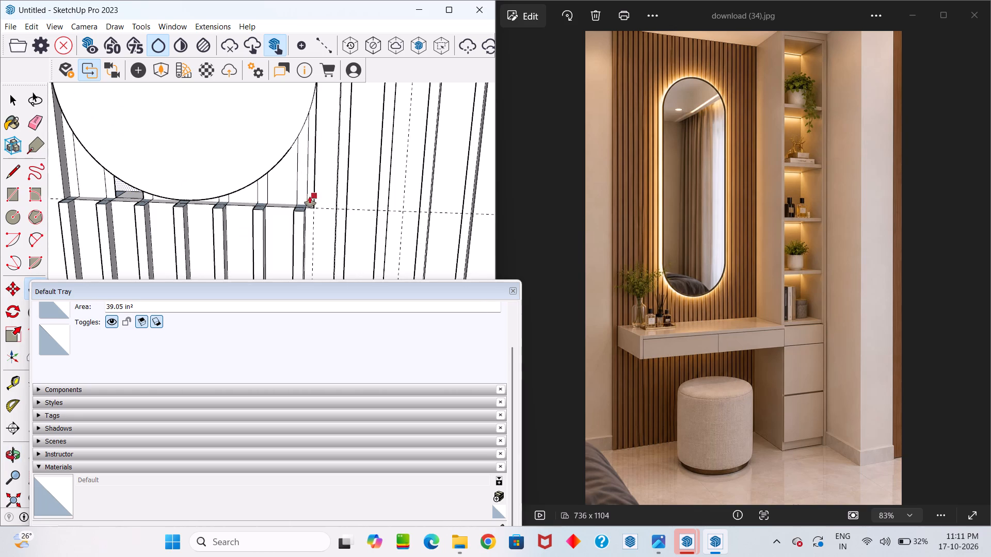
key(space)
scroll(293, 212, up, 8)
click(306, 202)
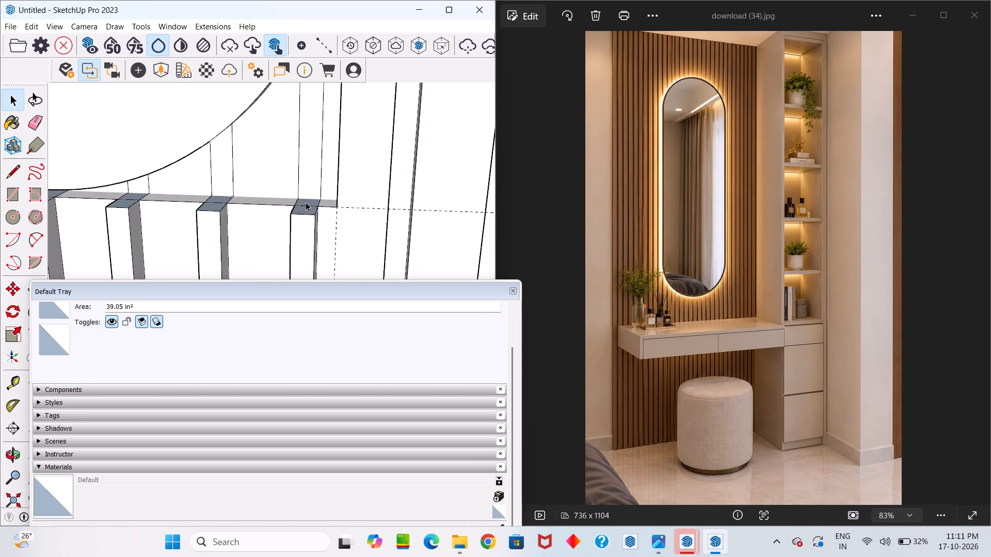
middle_drag(302, 210, 314, 297)
scroll(319, 255, down, 6)
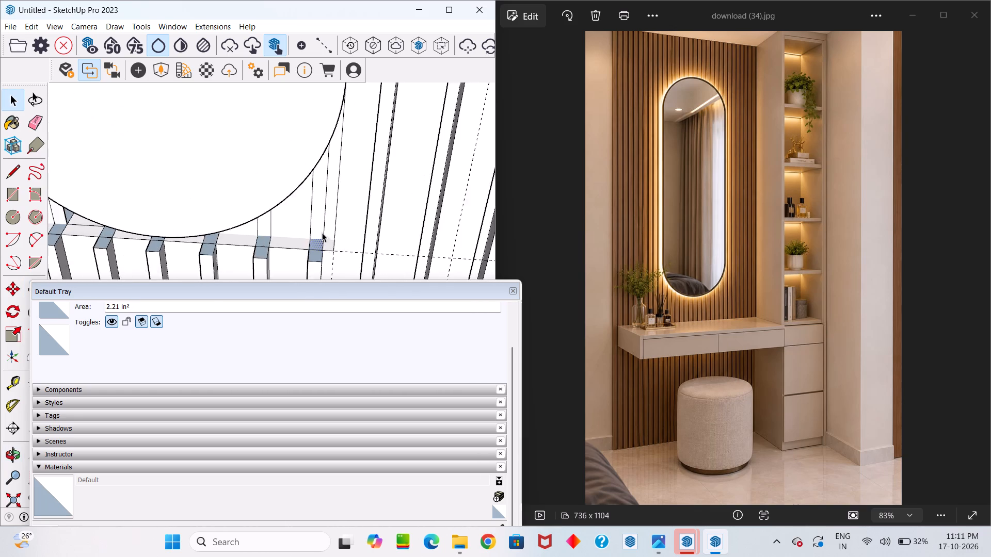
scroll(322, 233, down, 13)
scroll(322, 220, down, 13)
scroll(315, 224, up, 11)
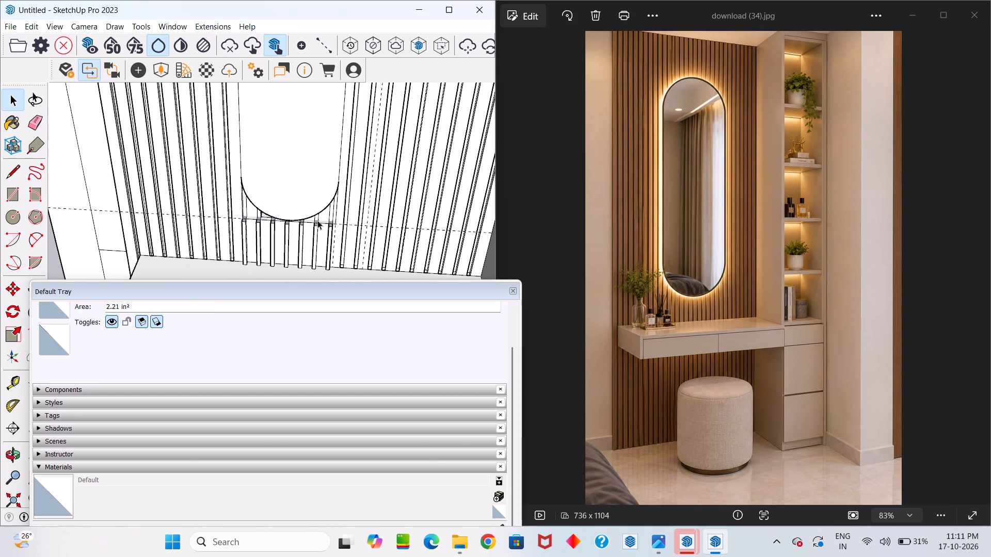
Delete the leftover corner face around the mirror's upper arc.
middle_drag(324, 222, 251, 329)
scroll(301, 218, up, 5)
scroll(307, 213, down, 12)
click(332, 154)
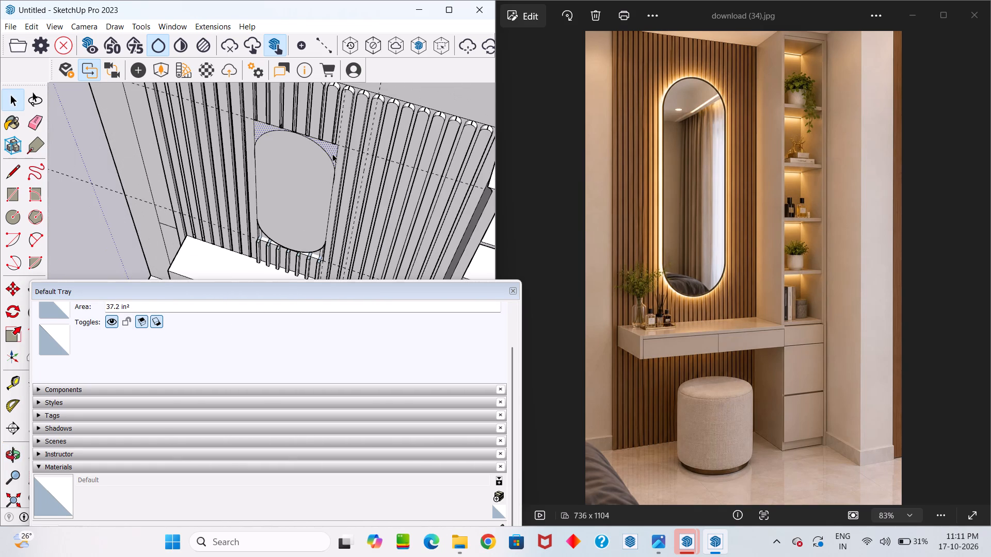
key(Delete)
Push/Pull the pill-shaped mirror face outward by 1 inch.
middle_drag(313, 163, 363, 139)
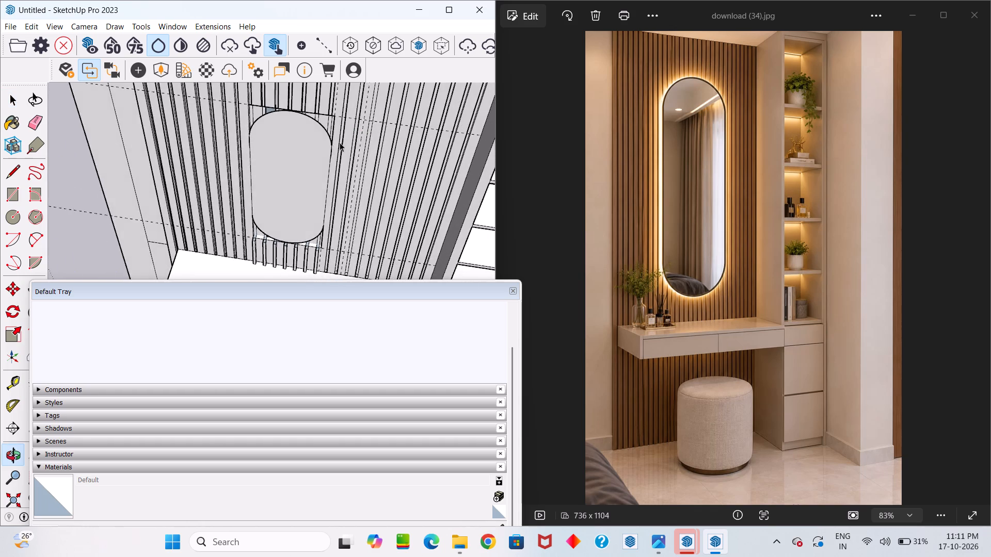
scroll(305, 151, up, 4)
click(302, 147)
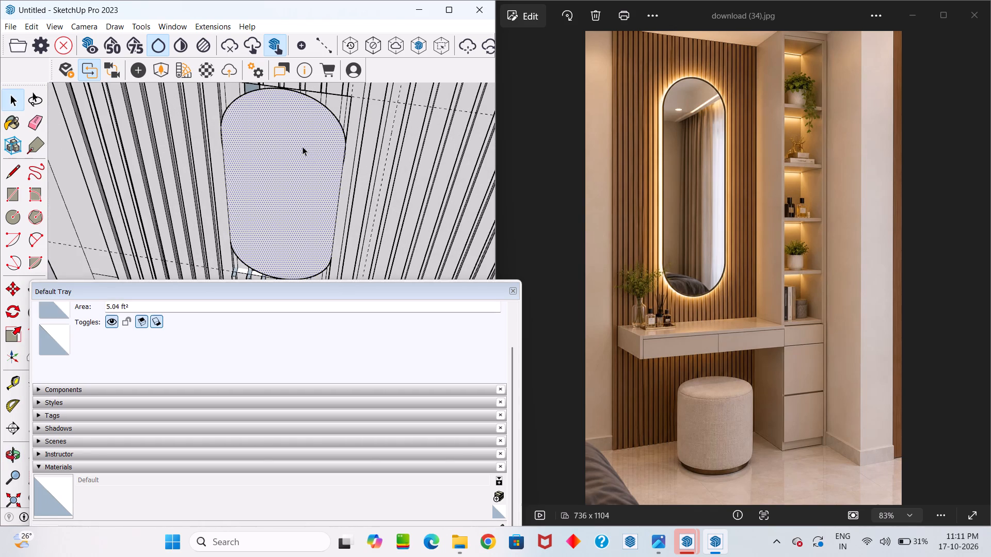
key(p)
click(302, 146)
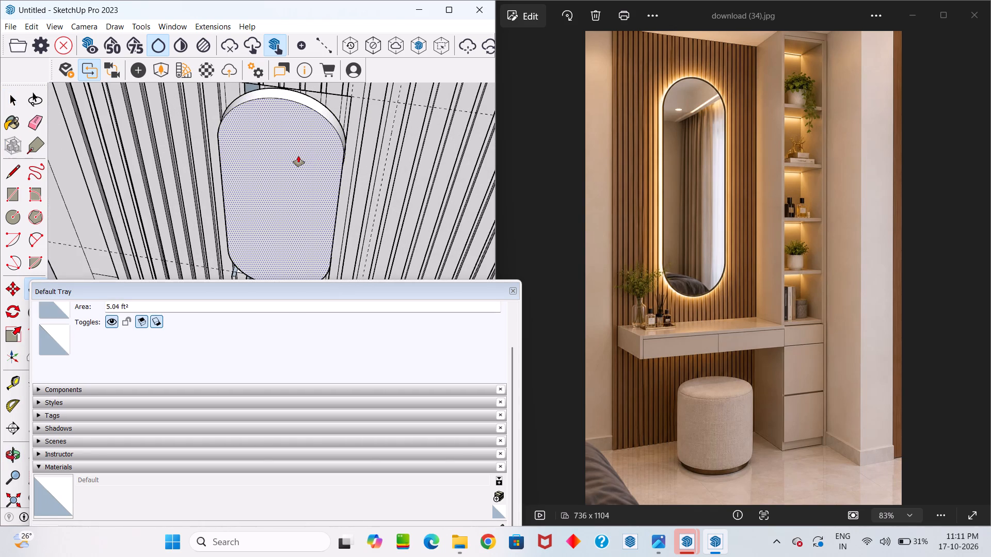
key(1)
key(Return)
Reverse the back wall face exposed in the gap beside the mirror's upper arc.
middle_drag(323, 175, 486, 213)
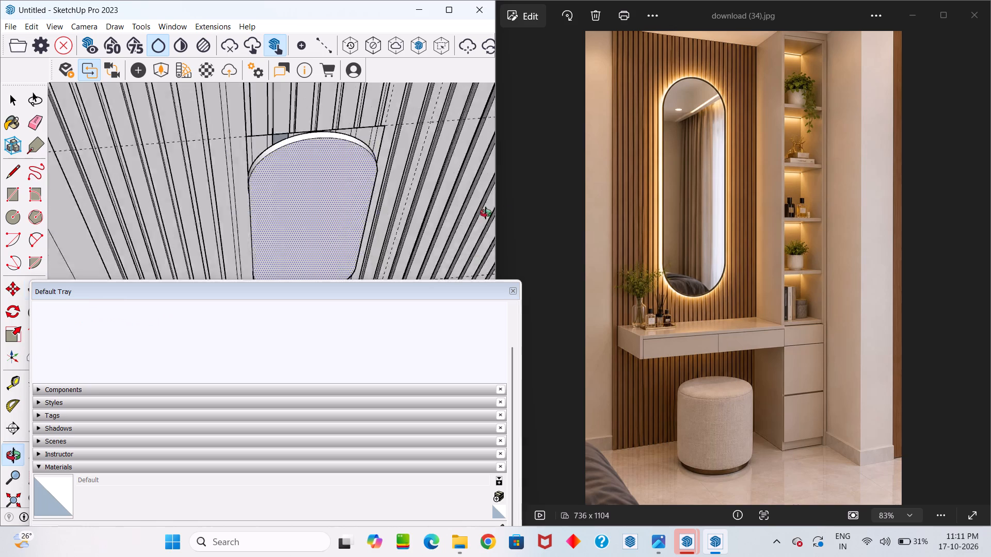
middle_drag(486, 213, 517, 227)
scroll(345, 223, up, 3)
middle_drag(324, 231, 338, 251)
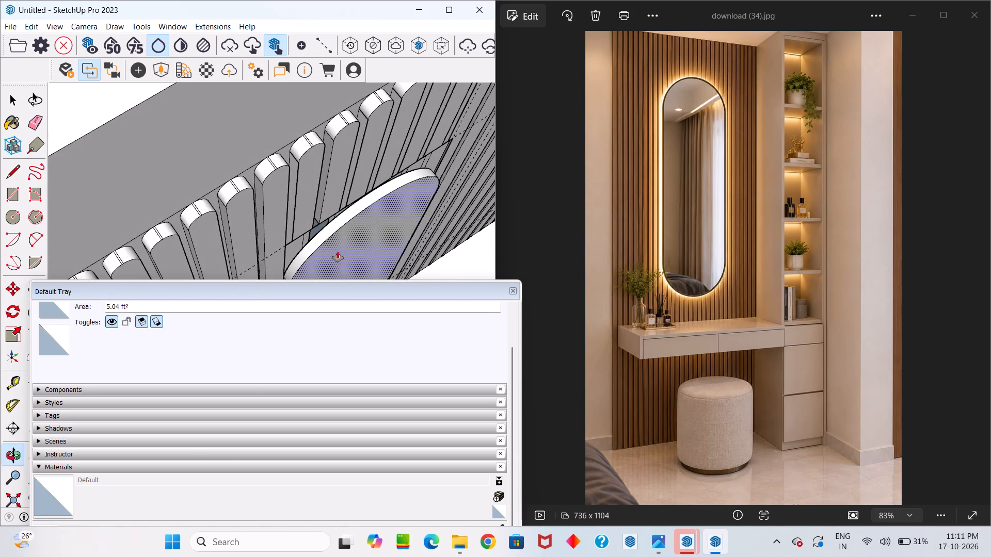
middle_drag(338, 251, 341, 258)
scroll(326, 227, up, 4)
middle_drag(317, 211, 251, 143)
scroll(252, 156, down, 4)
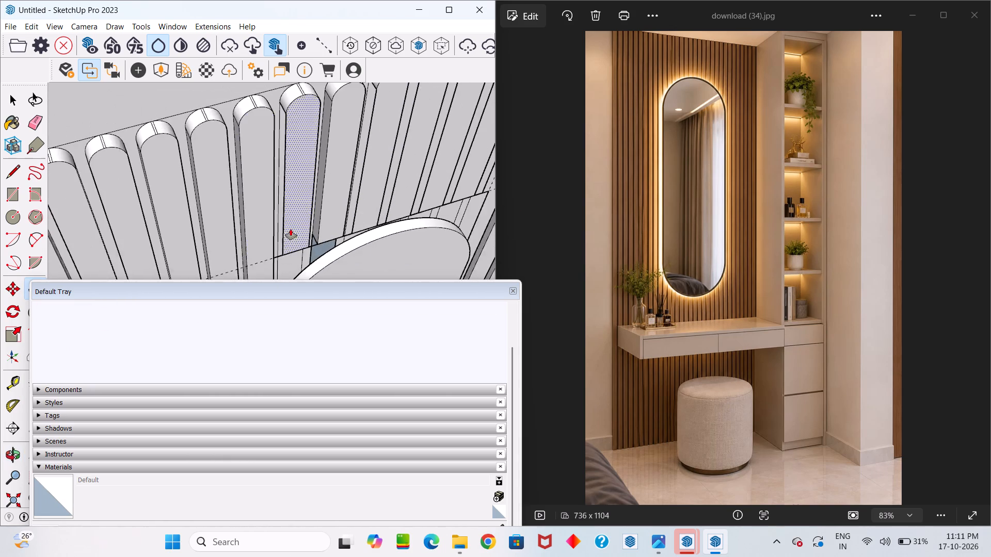
scroll(302, 235, up, 20)
scroll(302, 235, up, 4)
scroll(345, 247, down, 5)
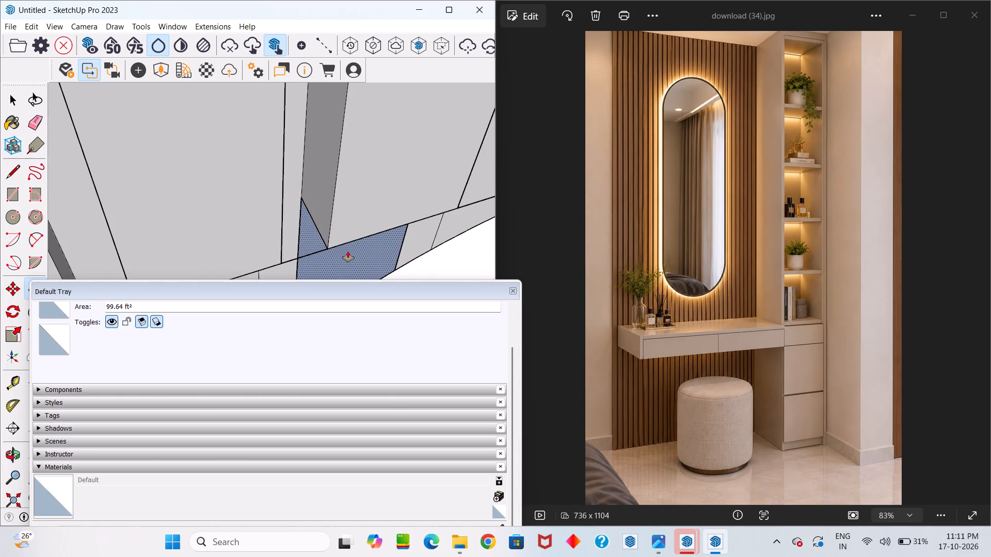
click(352, 249)
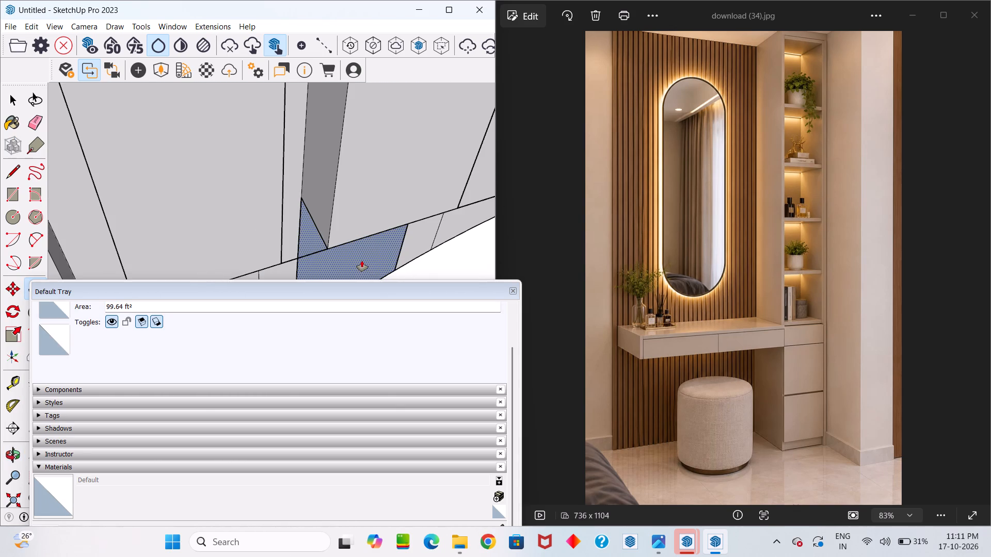
key(space)
click(358, 261)
right_click(360, 258)
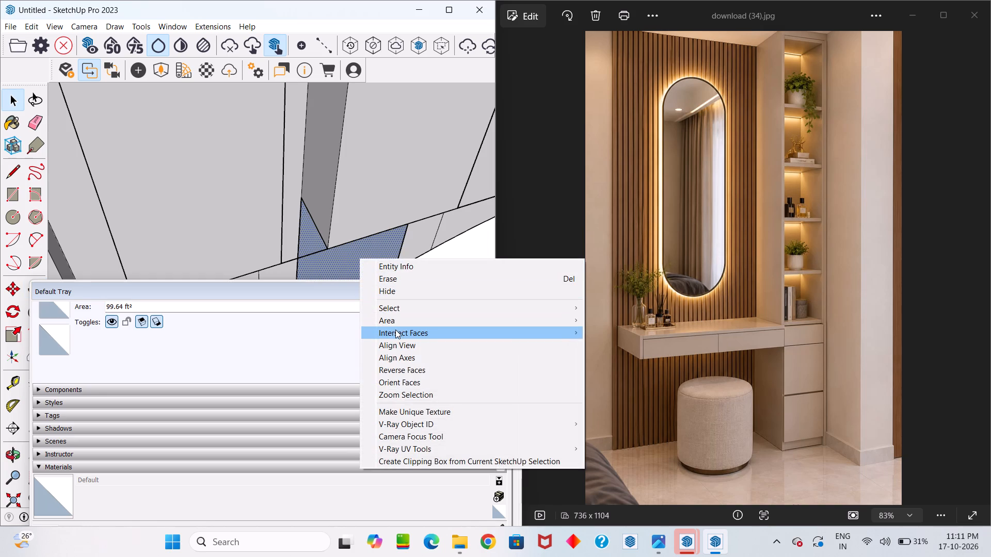
click(397, 330)
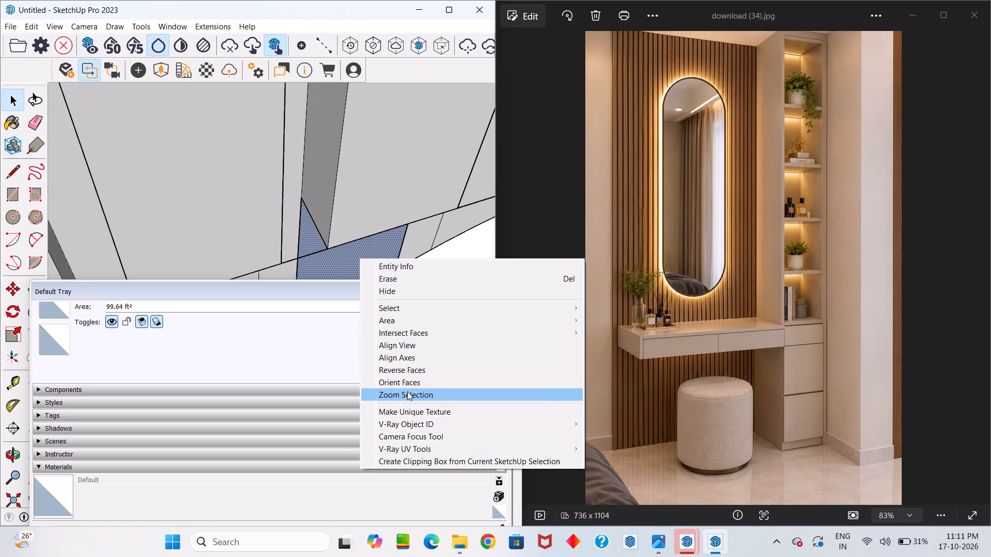
click(413, 370)
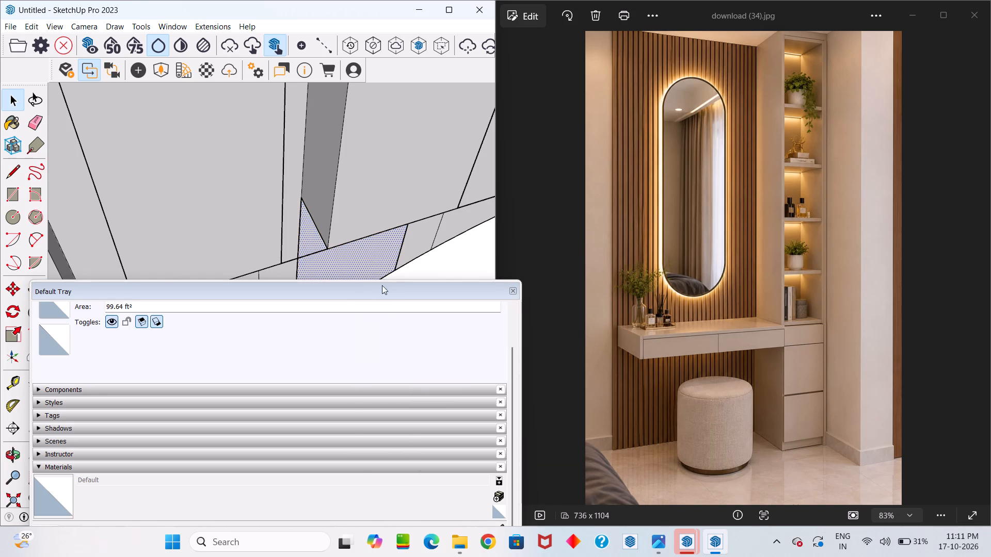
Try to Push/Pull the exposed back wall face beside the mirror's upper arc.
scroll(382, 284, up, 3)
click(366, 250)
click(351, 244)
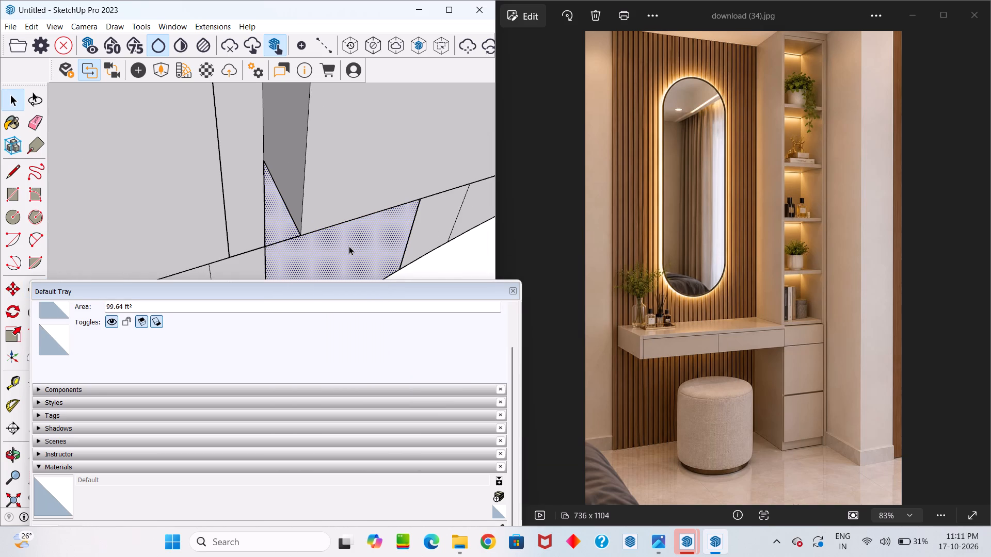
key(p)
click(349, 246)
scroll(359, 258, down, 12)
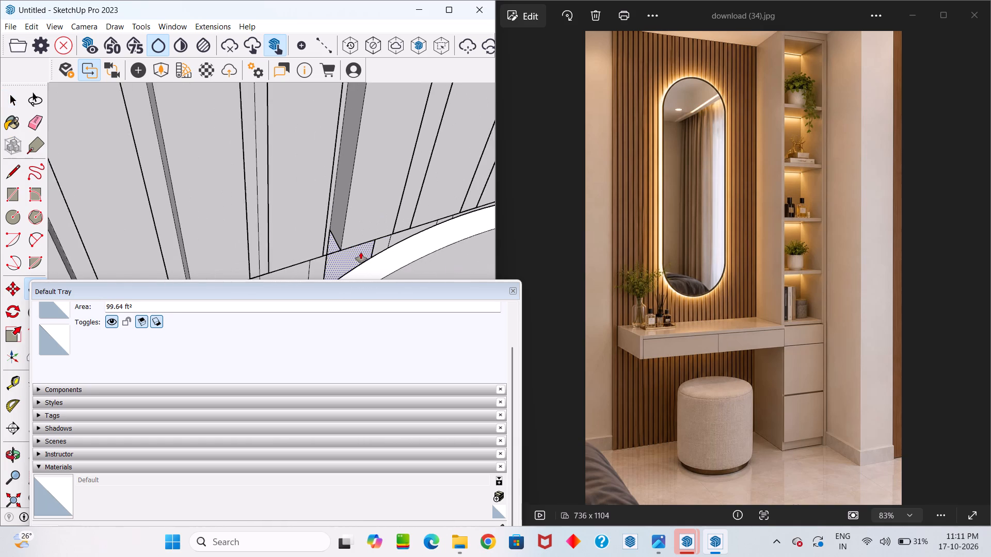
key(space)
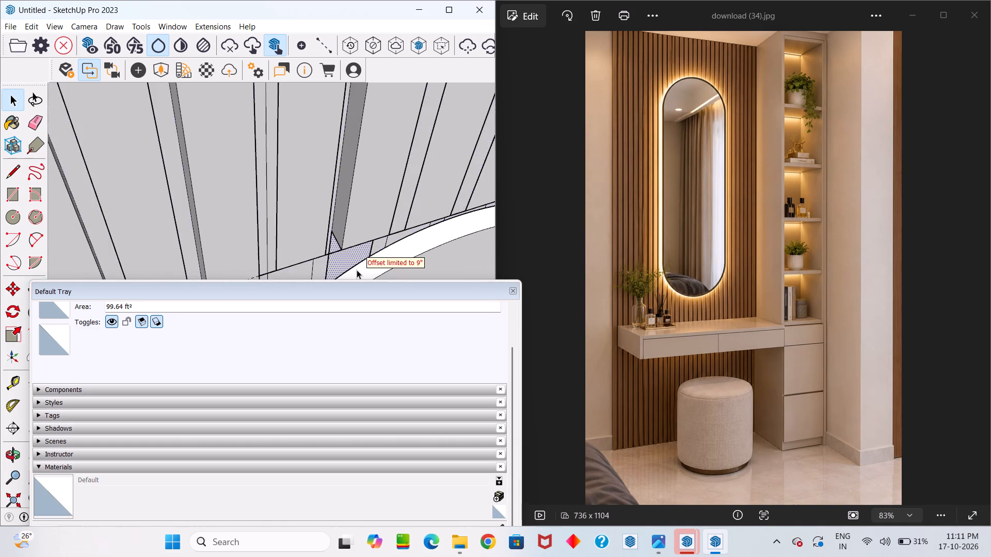
Reverse the small slat end face in the notch above the left side of the mirror's upper arc.
scroll(355, 270, down, 13)
middle_drag(347, 277, 323, 206)
scroll(322, 198, down, 1)
scroll(322, 172, up, 7)
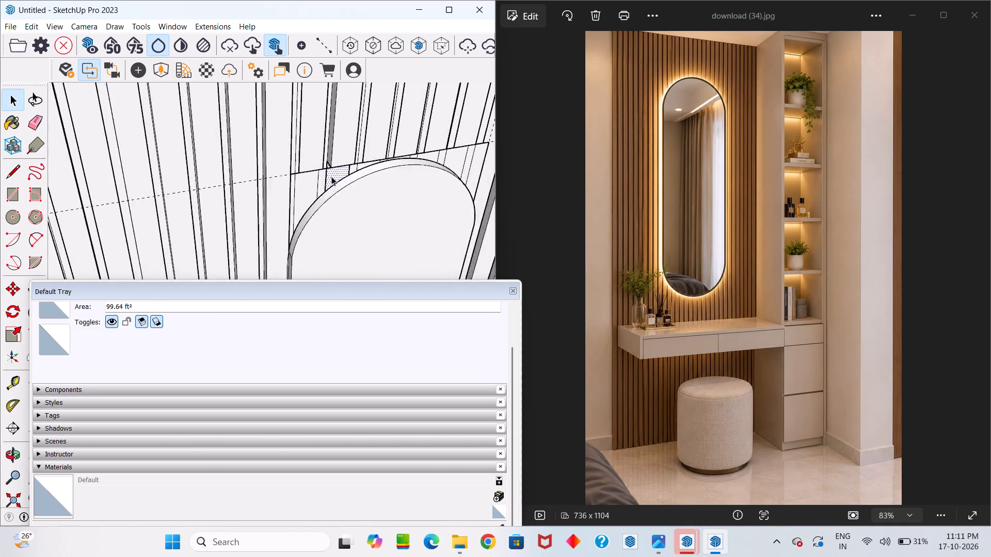
scroll(331, 176, up, 4)
middle_drag(335, 174, 406, 0)
scroll(356, 99, up, 8)
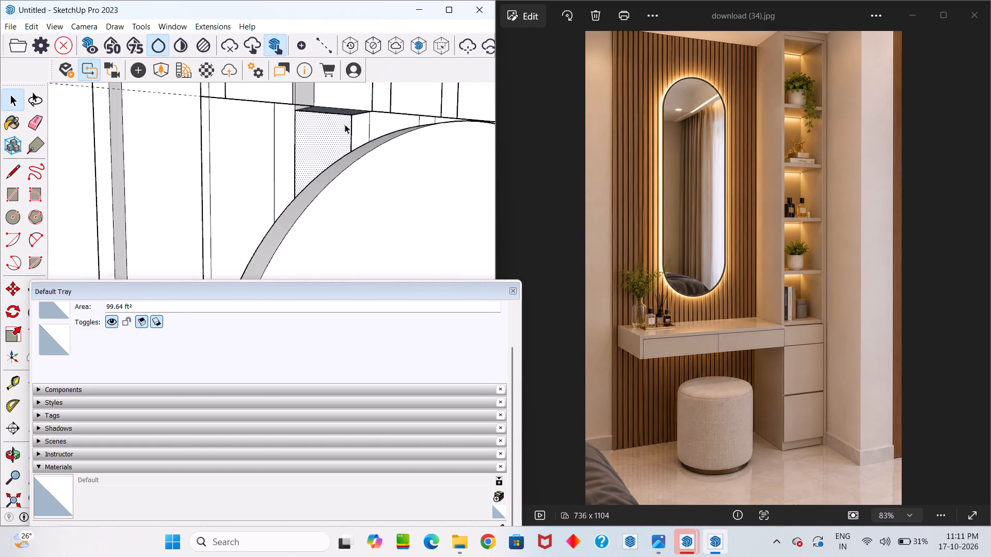
scroll(345, 124, up, 3)
middle_drag(345, 107, 346, 153)
middle_drag(333, 157, 380, 224)
drag(333, 157, 380, 224)
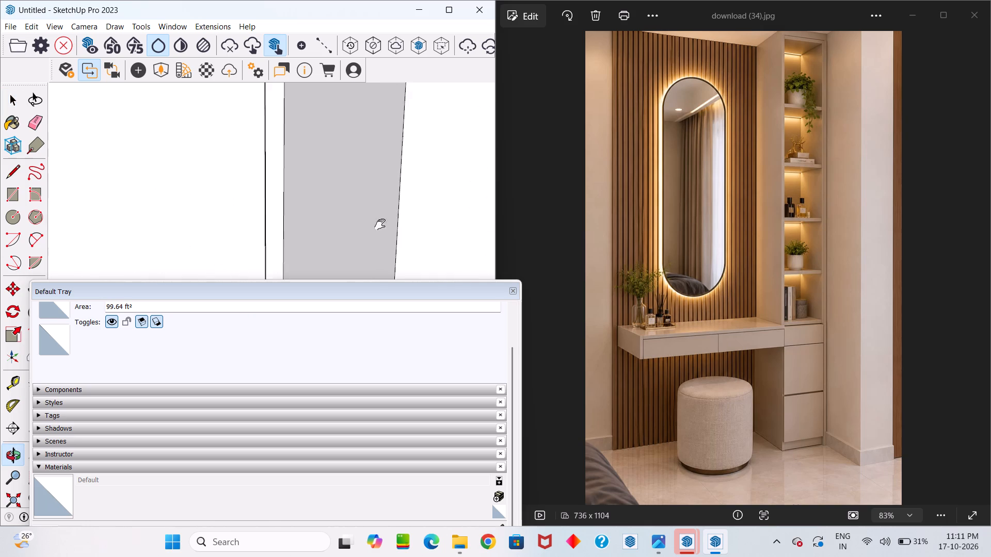
drag(380, 224, 377, 221)
middle_drag(380, 224, 296, 73)
scroll(303, 83, up, 1)
scroll(302, 151, down, 11)
middle_drag(410, 216, 362, 98)
scroll(339, 179, down, 3)
scroll(369, 232, up, 3)
click(372, 246)
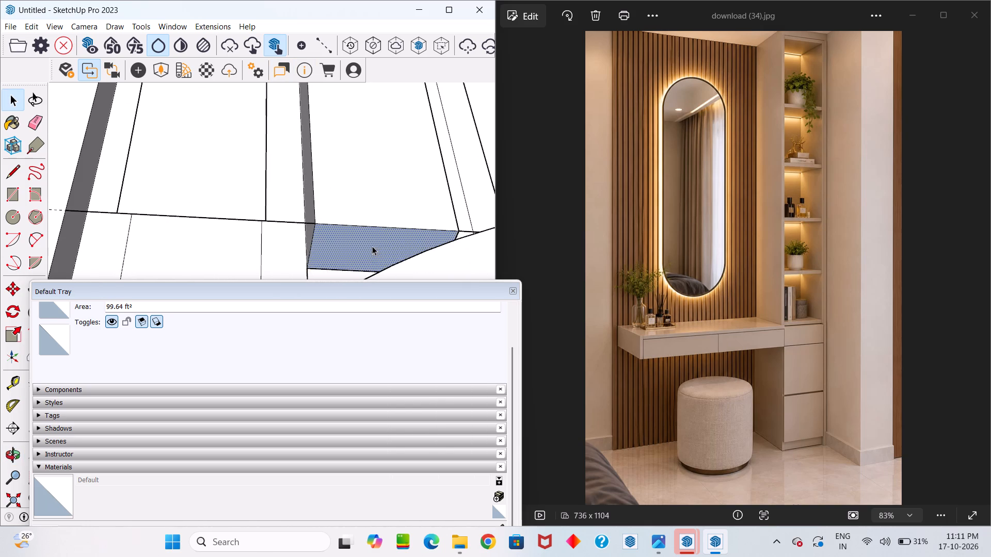
right_click(372, 246)
click(413, 354)
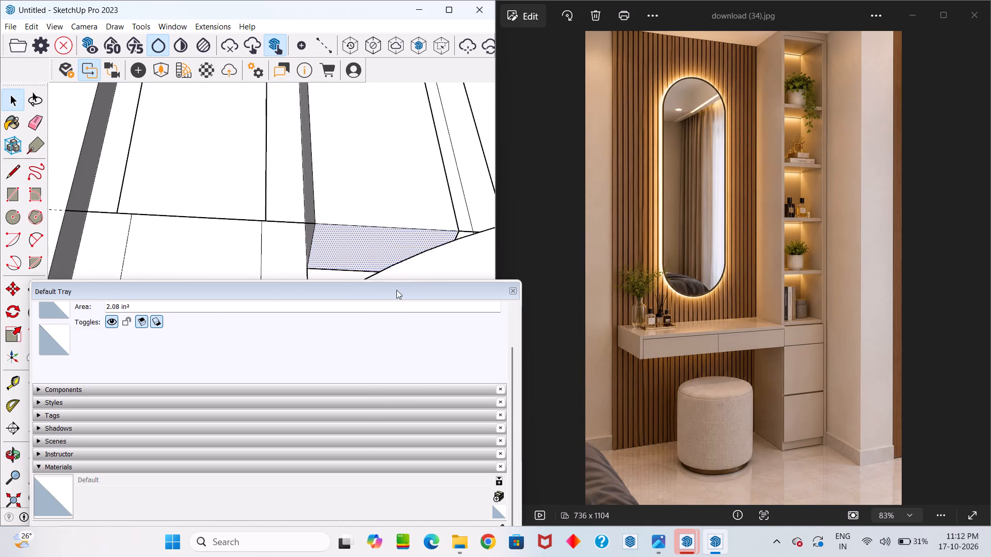
Push/Pull the slat end face in the notch about 1/2 inch down toward the mirror's upper arc.
scroll(390, 259, up, 1)
click(392, 245)
key(p)
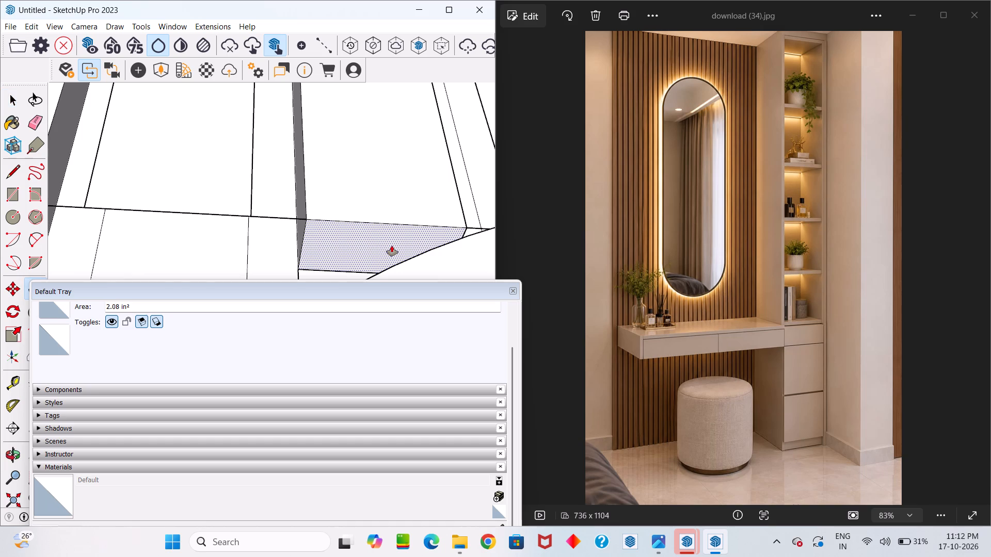
click(392, 245)
scroll(393, 252, down, 4)
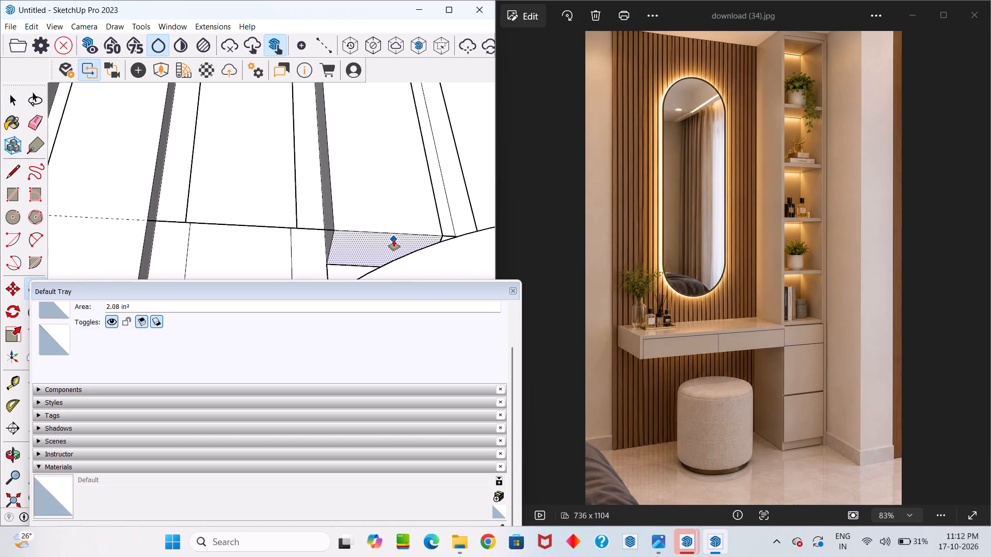
drag(394, 240, 399, 260)
Close the Default Tray covering the lower part of the model view.
middle_drag(398, 260, 393, 299)
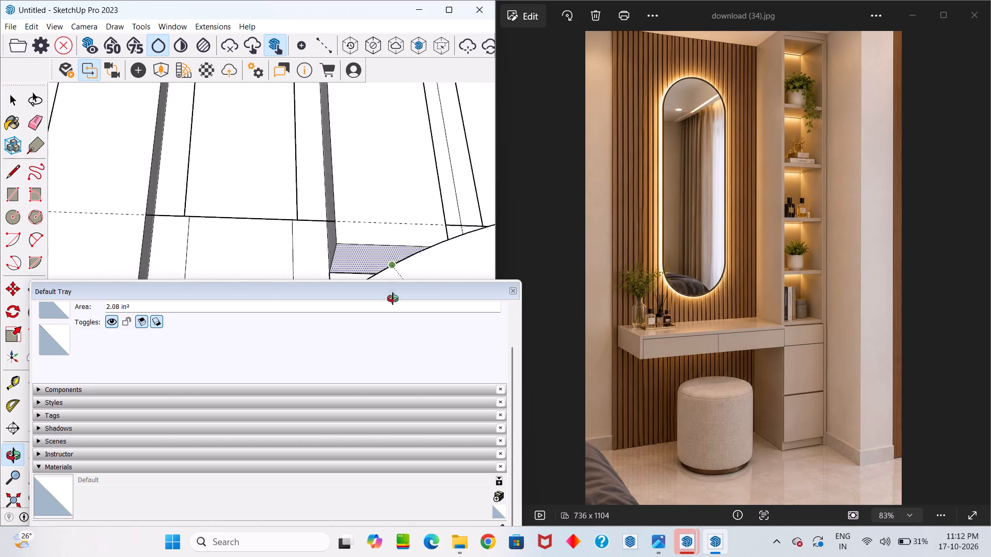
middle_drag(393, 299, 379, 395)
scroll(408, 238, down, 6)
scroll(406, 243, up, 3)
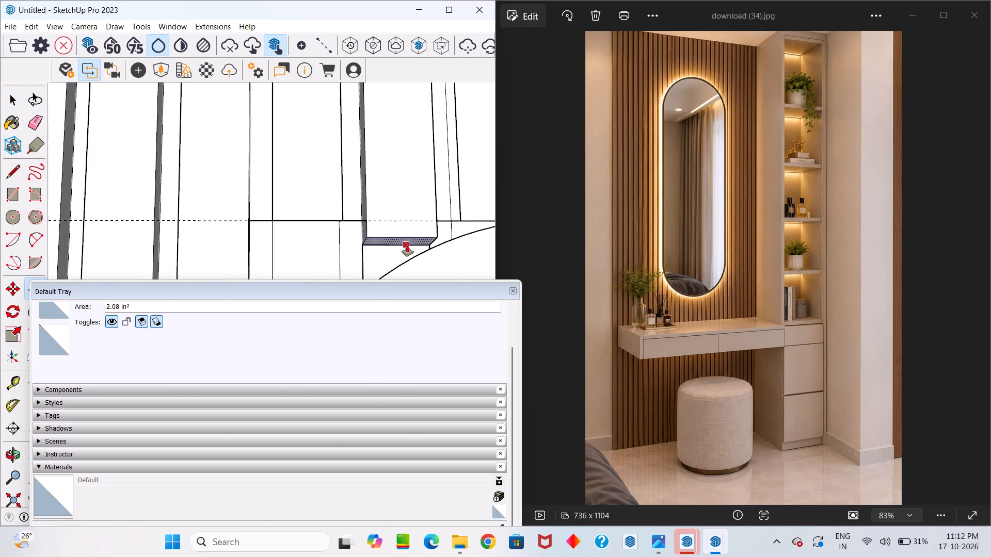
middle_drag(409, 252, 412, 271)
scroll(397, 236, down, 5)
click(515, 291)
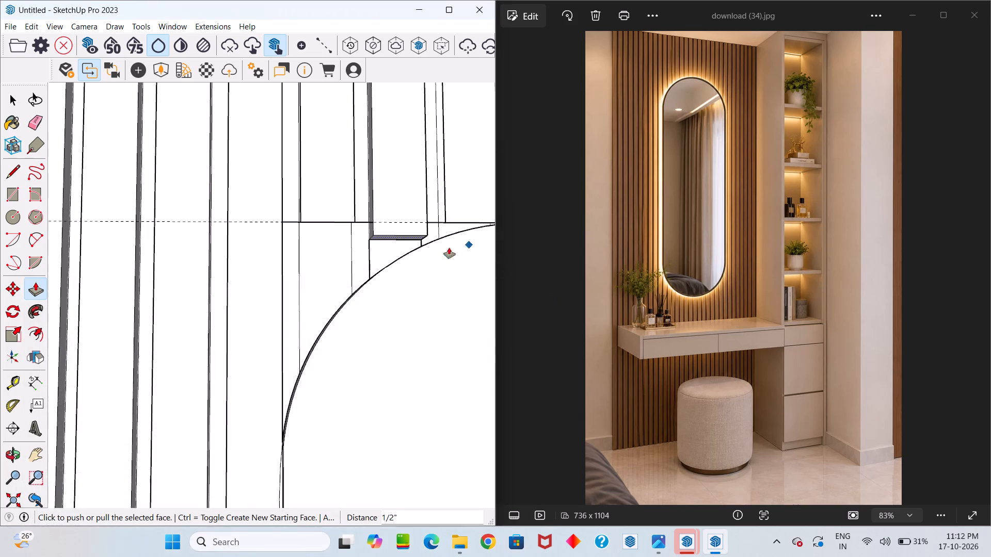
Push/Pull the small slat end face above the left side of the mirror's upper arc about 2 inches down to the arc.
scroll(412, 244, up, 9)
click(411, 209)
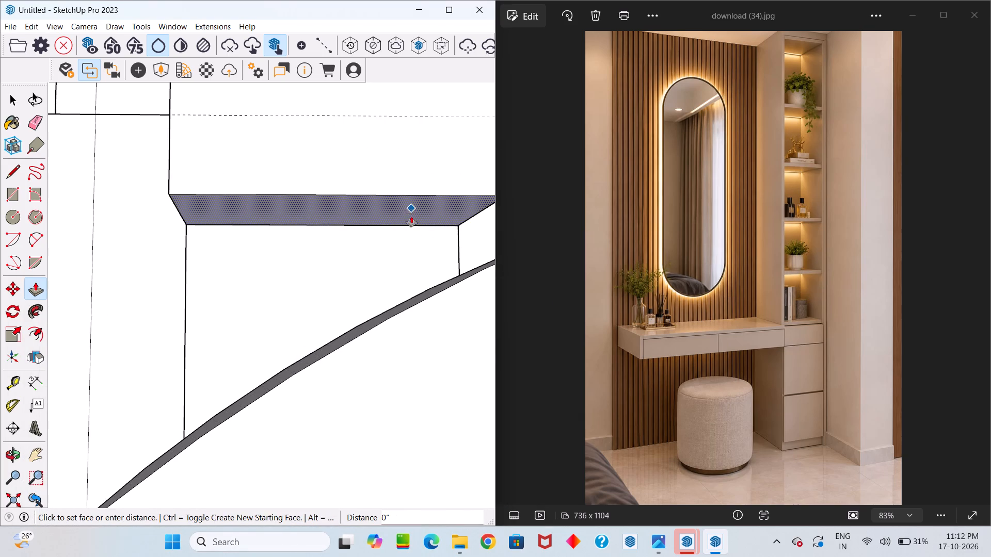
key(space)
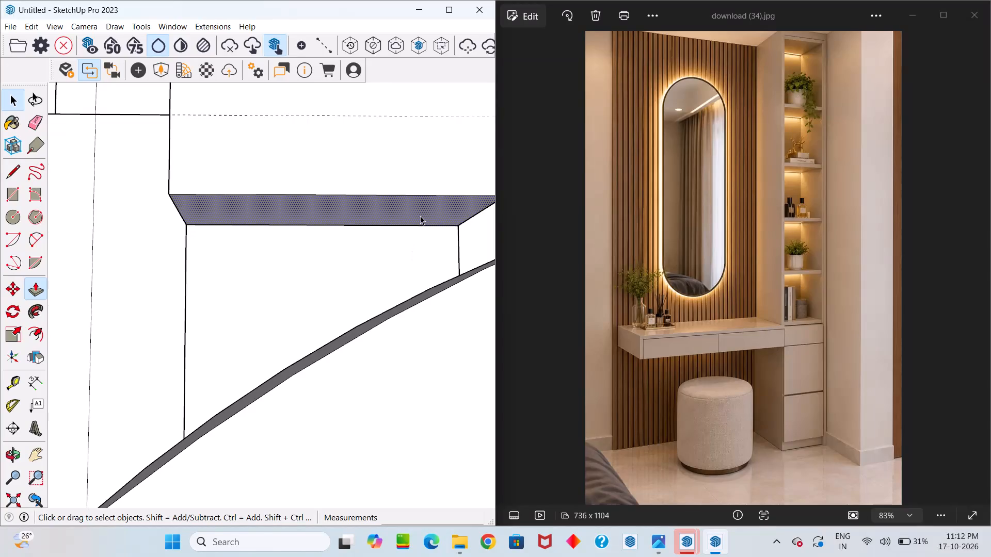
key(p)
click(420, 209)
scroll(417, 247, down, 6)
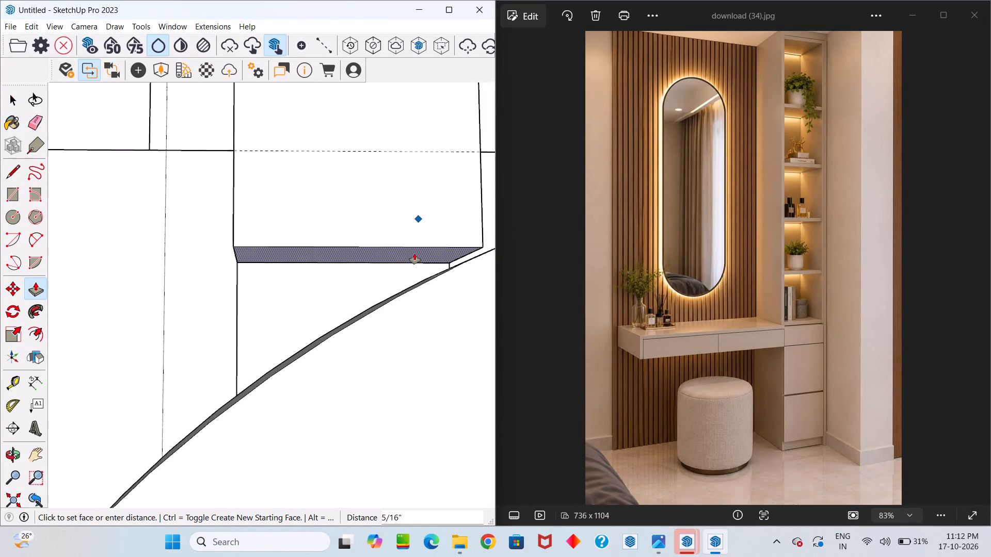
scroll(414, 253, down, 9)
middle_drag(414, 260, 393, 350)
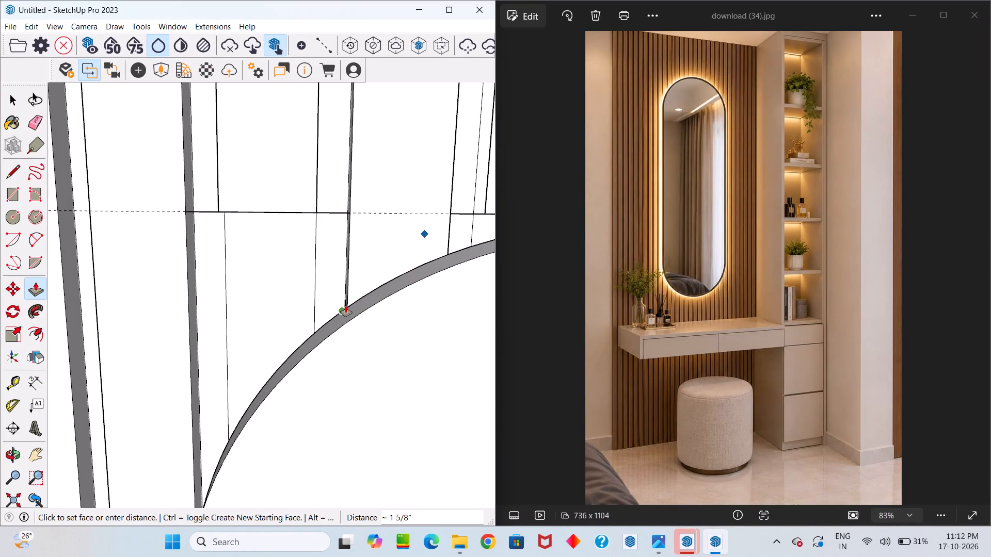
scroll(346, 306, up, 9)
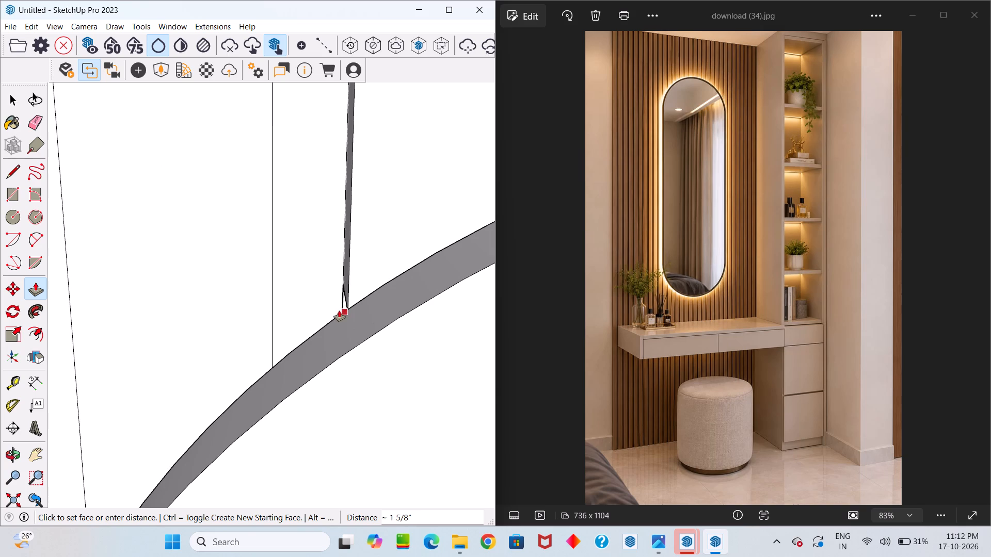
middle_drag(335, 317, 484, 451)
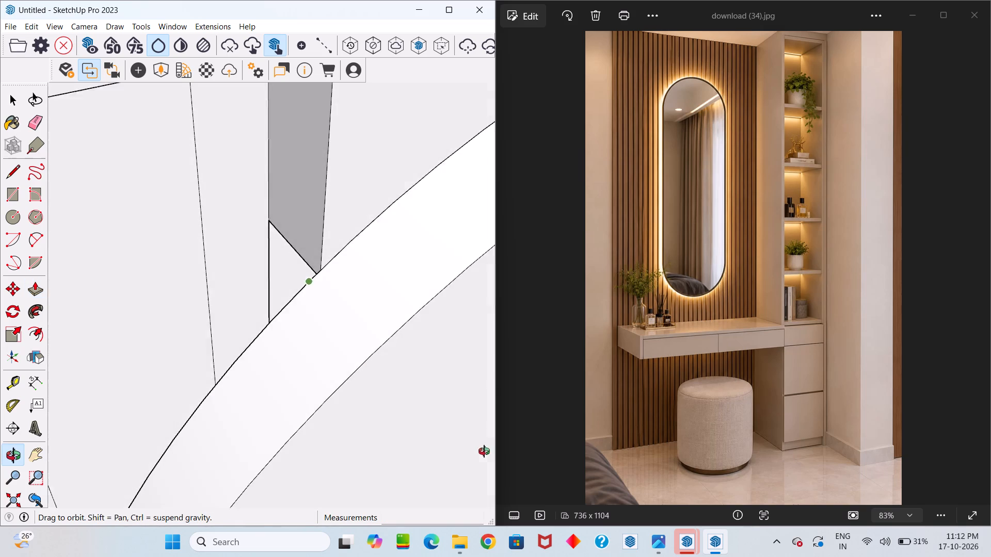
middle_drag(484, 451, 477, 436)
click(271, 323)
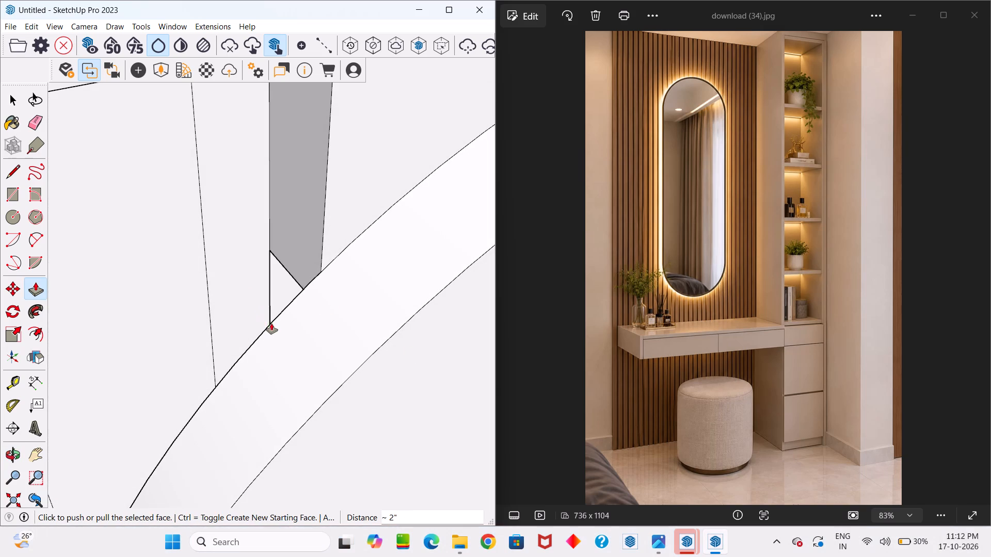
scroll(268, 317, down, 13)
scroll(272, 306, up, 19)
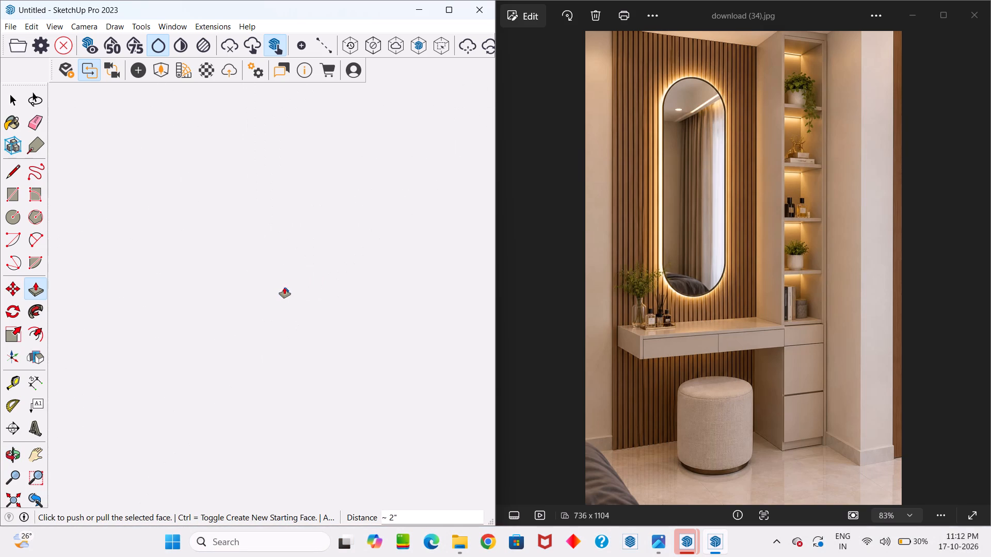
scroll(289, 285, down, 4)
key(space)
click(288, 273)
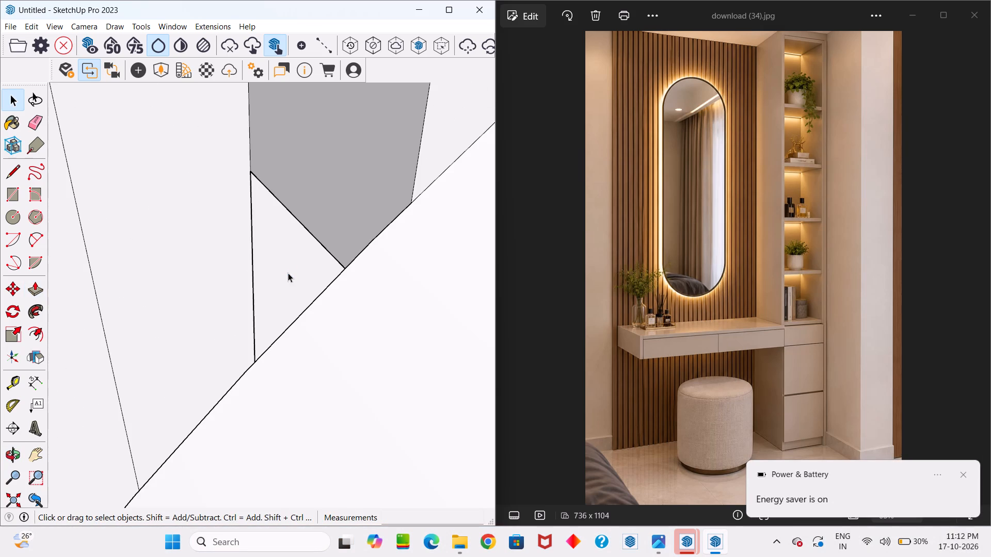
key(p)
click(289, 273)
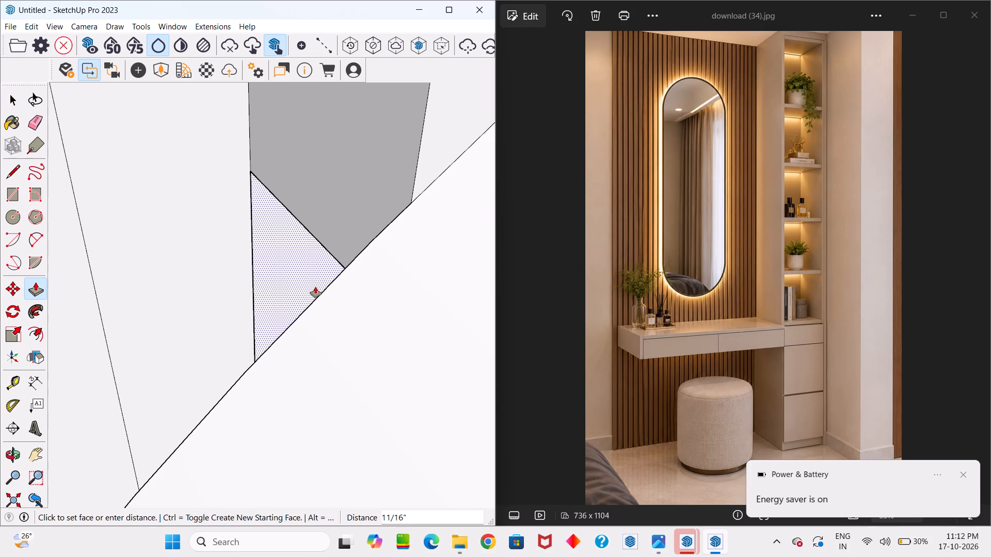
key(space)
Push/Pull the recessed face between the leftmost slats above the mirror's upper arc outward 1 inch.
scroll(286, 300, down, 8)
middle_drag(316, 271, 298, 280)
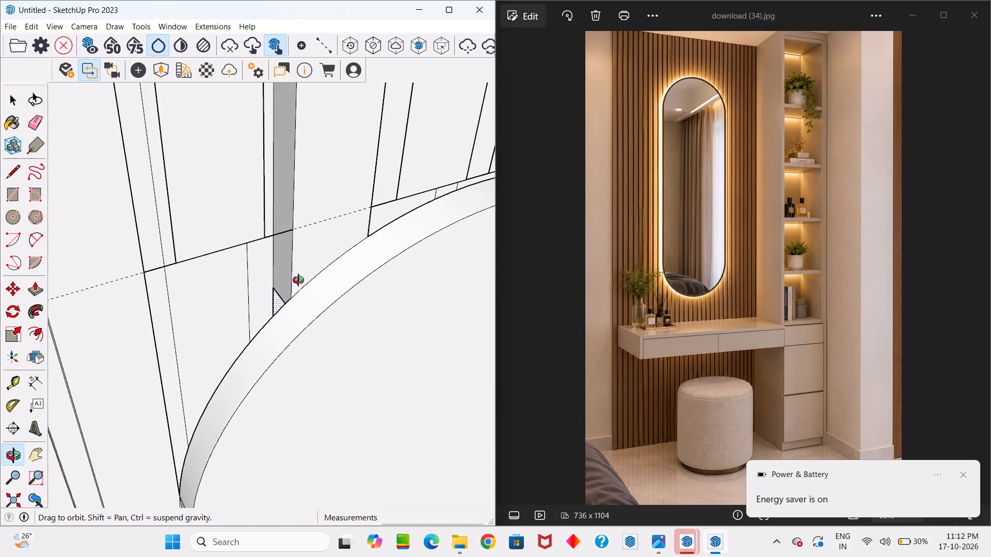
middle_drag(298, 280, 505, 220)
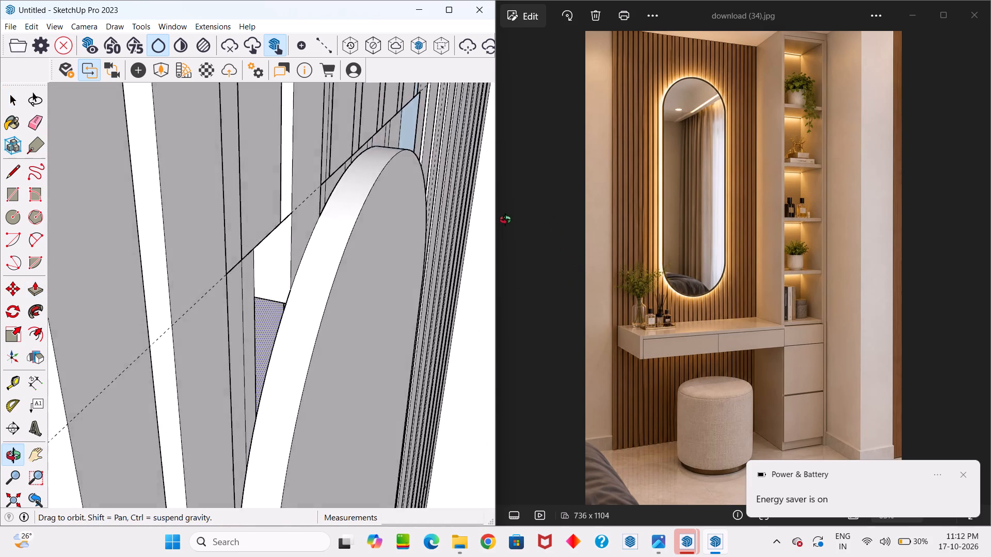
middle_drag(505, 220, 481, 326)
scroll(221, 324, up, 10)
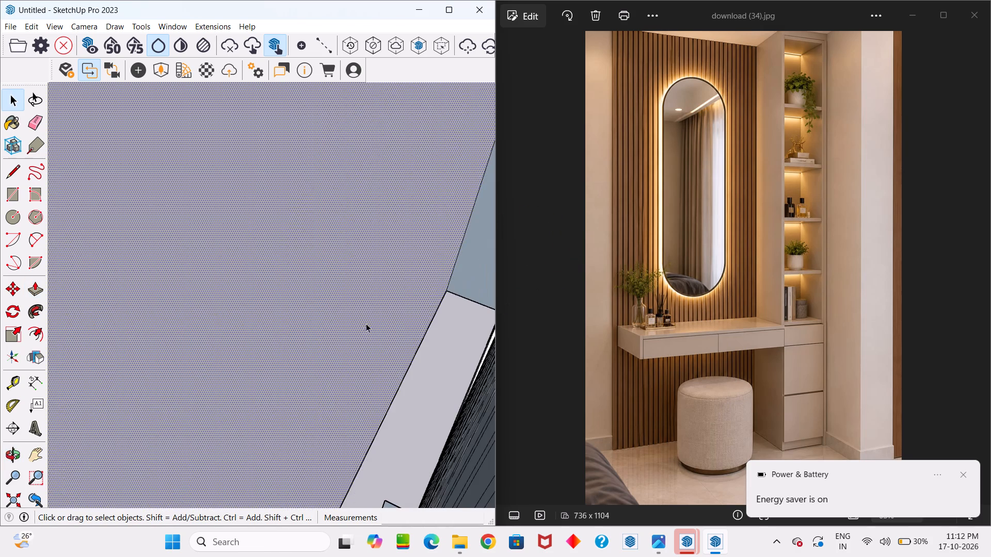
scroll(367, 322, down, 4)
scroll(355, 327, down, 20)
scroll(355, 327, down, 18)
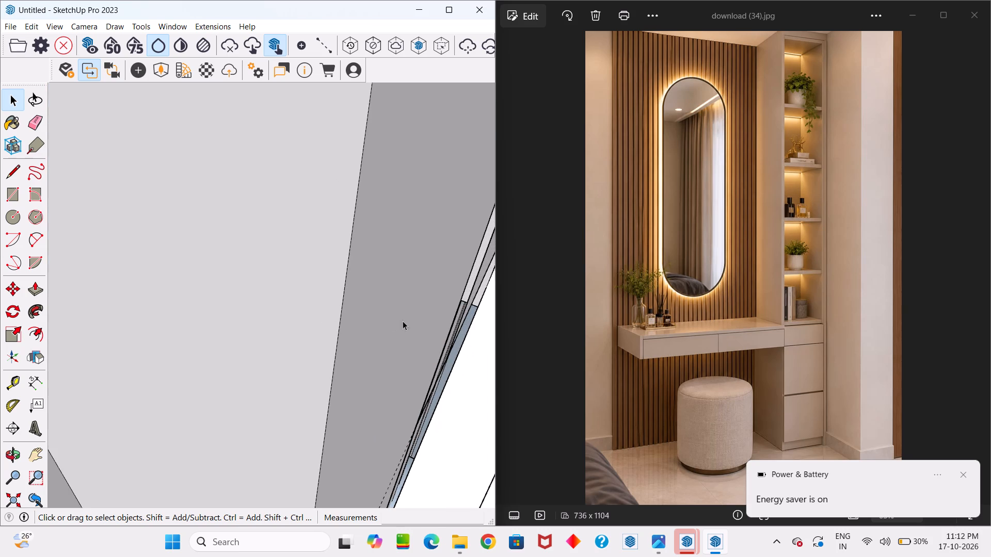
middle_drag(466, 310, 254, 198)
scroll(271, 226, down, 16)
scroll(317, 268, down, 8)
middle_drag(297, 277, 325, 317)
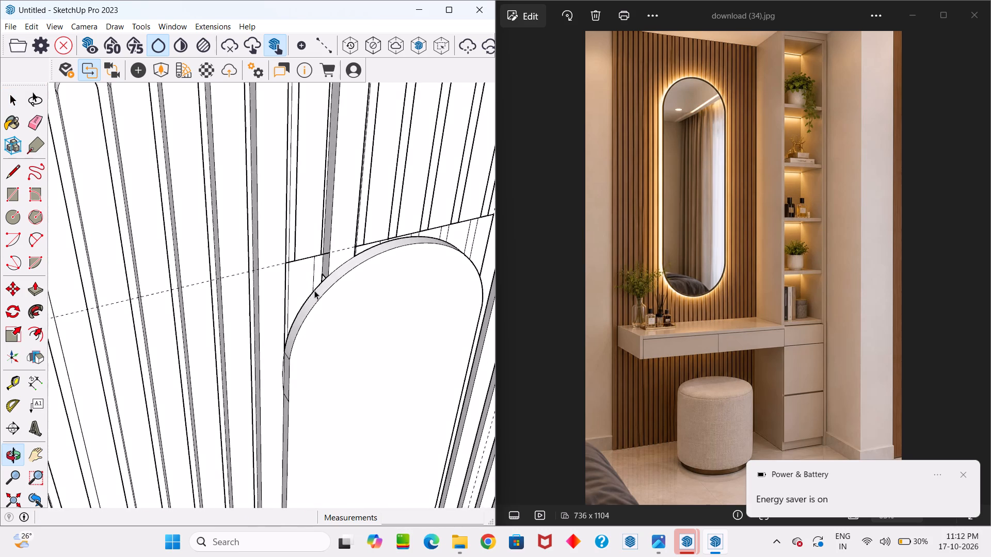
scroll(308, 277, up, 5)
click(303, 280)
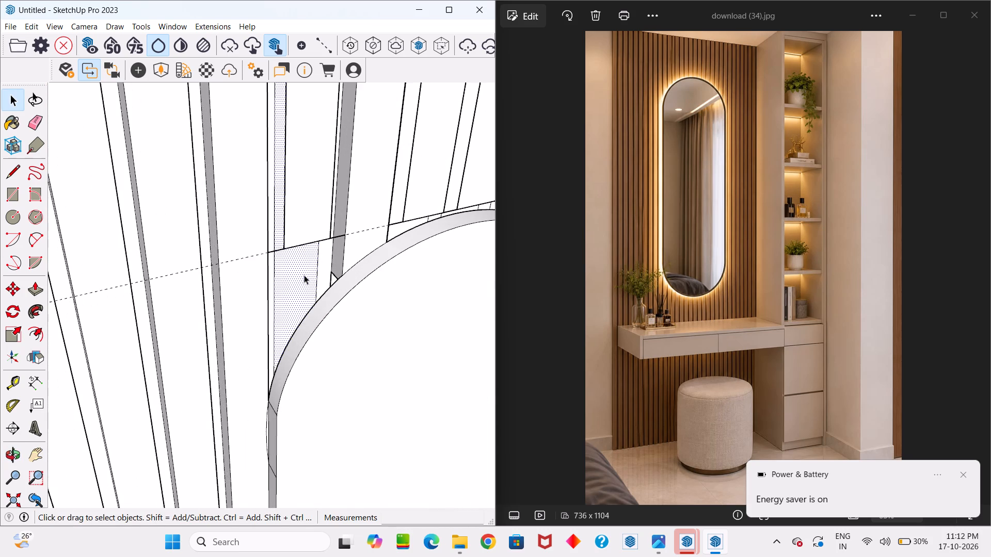
key(p)
click(304, 275)
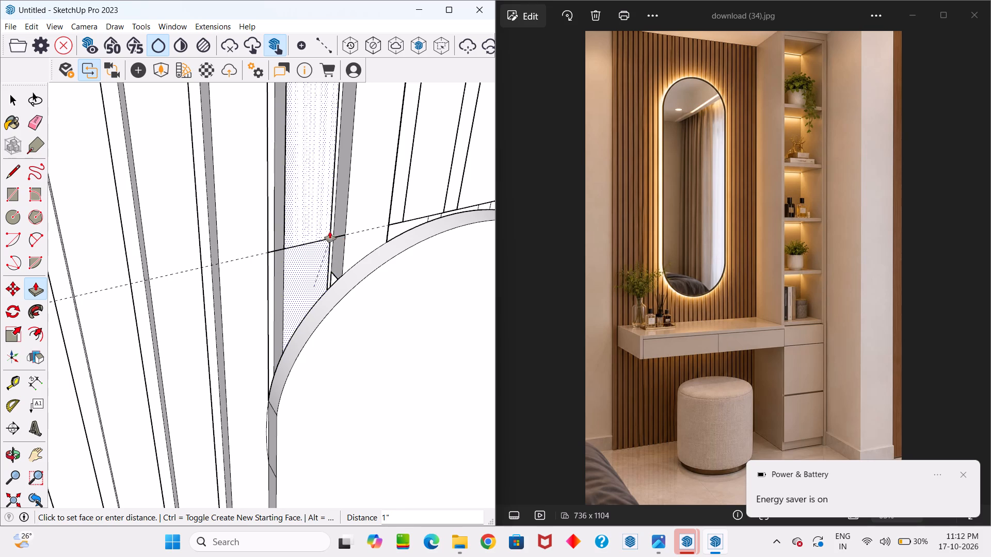
click(330, 233)
scroll(300, 300, down, 6)
key(space)
Push/Pull the small triangular face in the notch on the left side of the mirror's upper arc by 9 inches.
scroll(314, 264, up, 5)
middle_drag(321, 285, 371, 368)
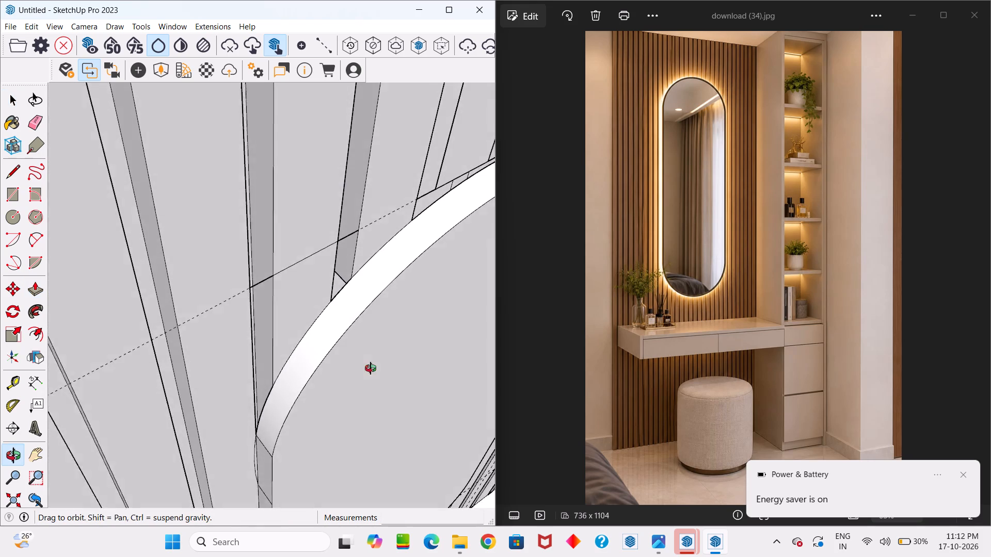
middle_drag(371, 368, 364, 378)
scroll(362, 312, up, 18)
scroll(302, 253, down, 7)
click(301, 237)
key(p)
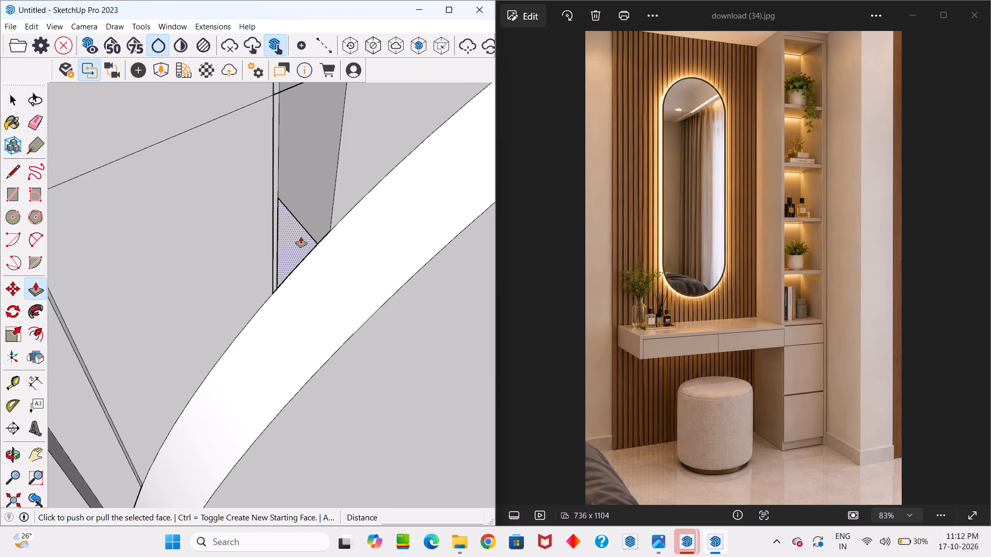
click(301, 237)
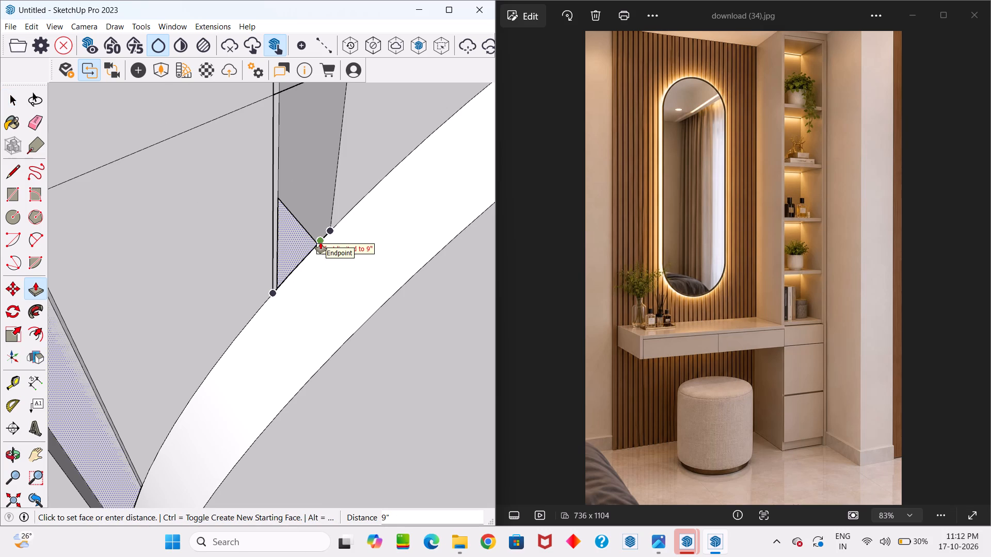
click(321, 242)
Push/Pull the recessed face below the slat on the right side of the mirror's upper arc outward 1 inch.
scroll(309, 263, down, 20)
scroll(309, 263, down, 4)
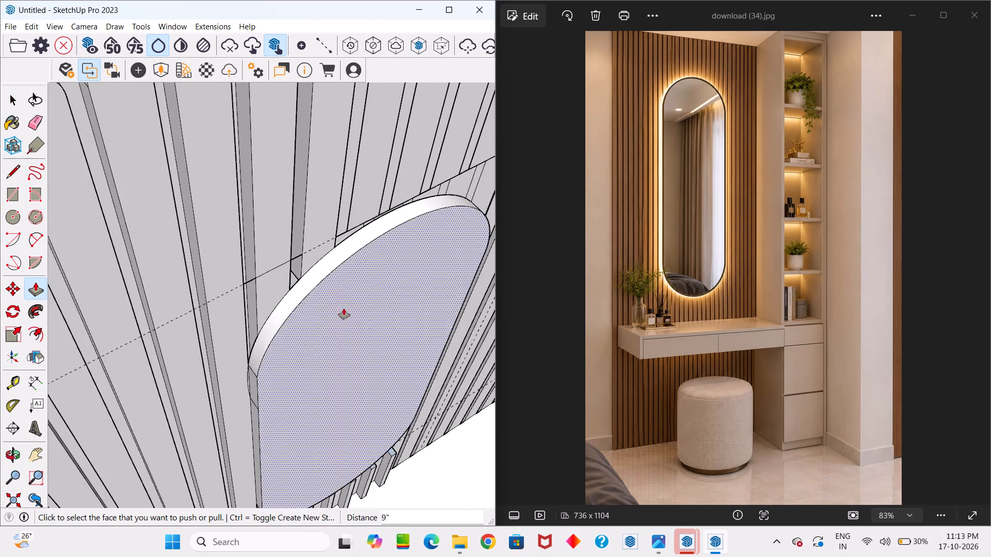
middle_drag(345, 302, 100, 267)
scroll(101, 267, down, 1)
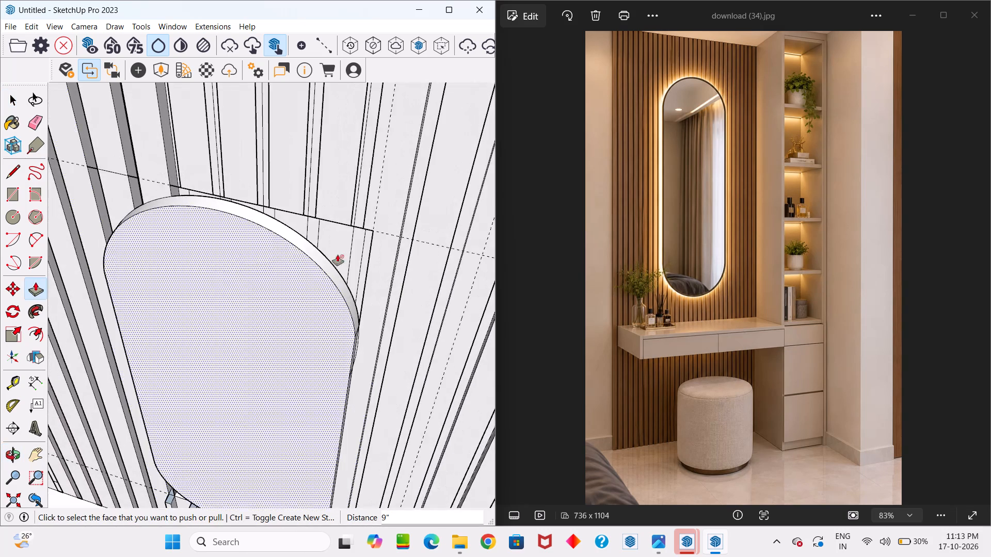
scroll(338, 255, up, 4)
click(337, 243)
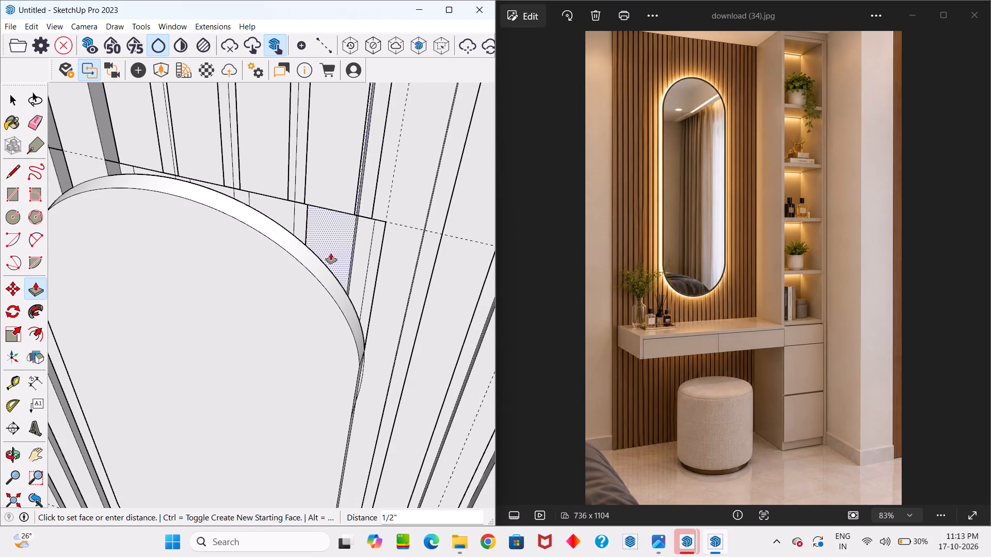
click(335, 209)
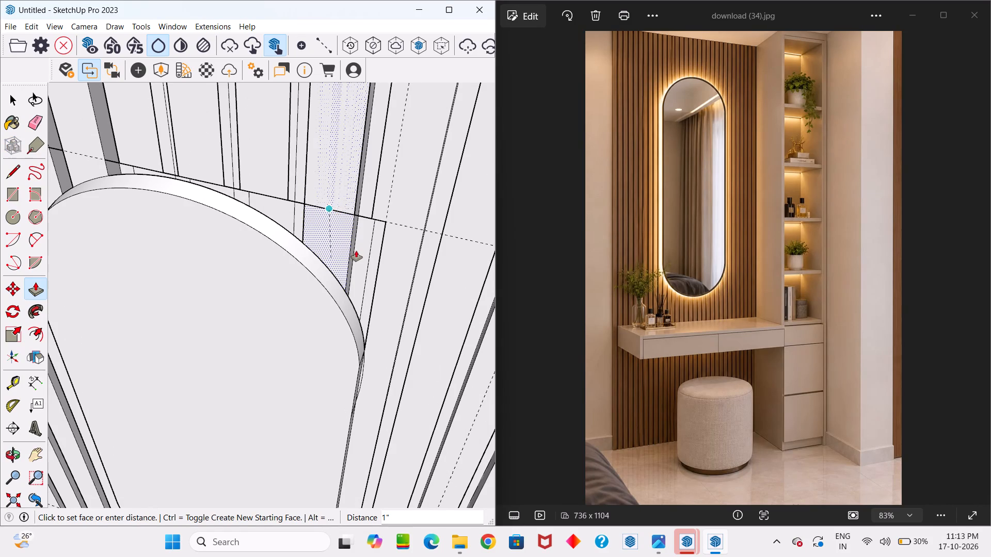
Push/Pull the remaining narrow recessed strip at the far right of the mirror's upper arc outward 1 inch.
scroll(355, 280, down, 13)
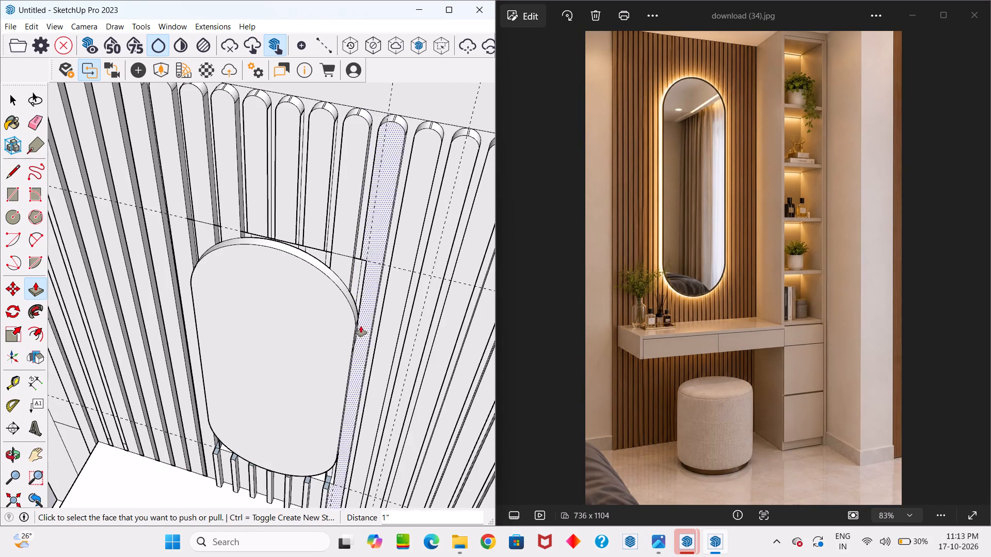
middle_drag(361, 326, 377, 324)
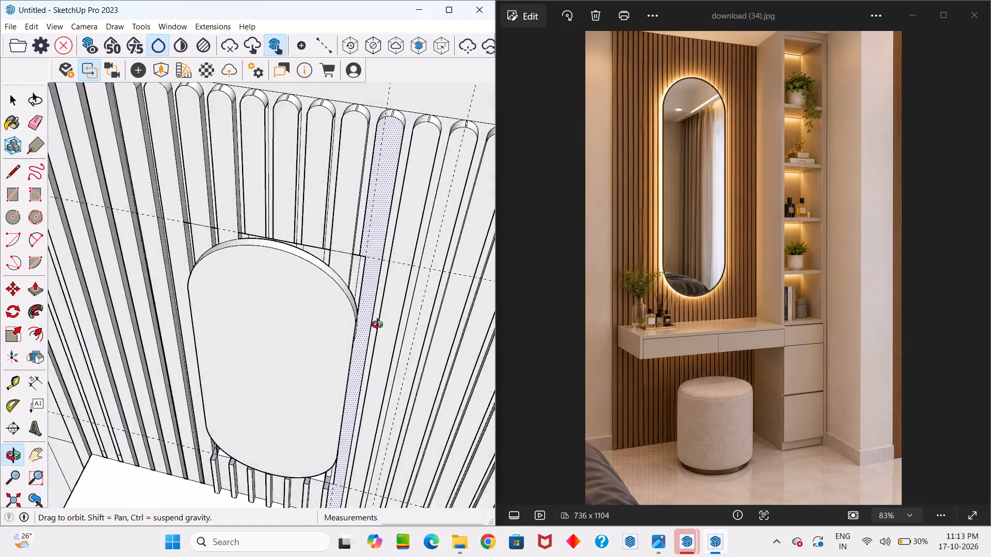
middle_drag(377, 324, 383, 305)
scroll(371, 275, up, 17)
double_click(359, 262)
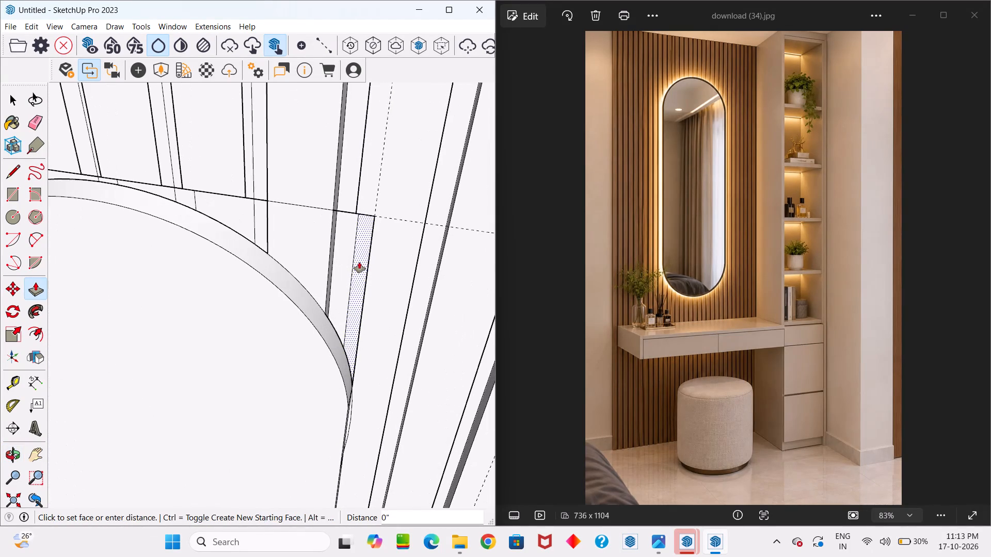
drag(361, 267, 348, 308)
drag(348, 308, 334, 335)
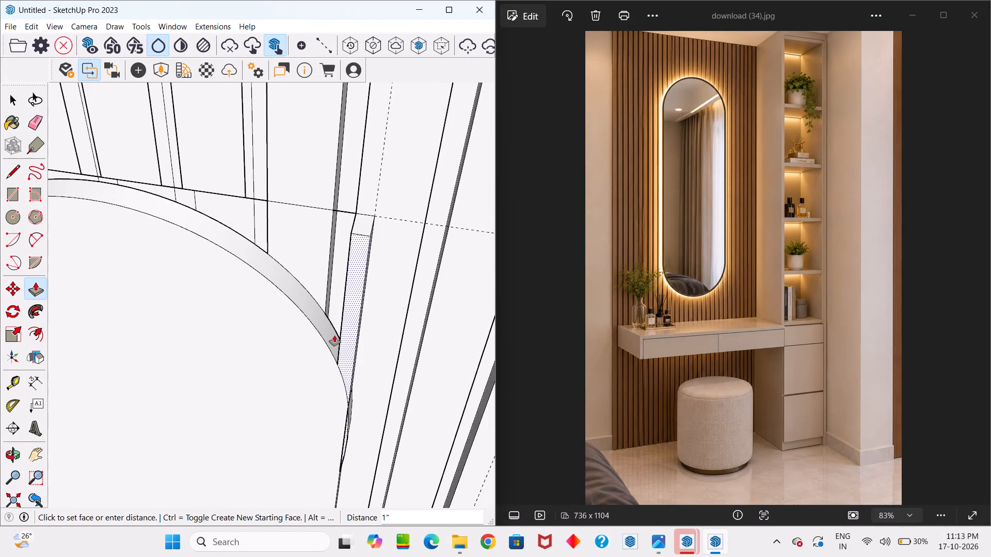
drag(334, 335, 333, 334)
key(space)
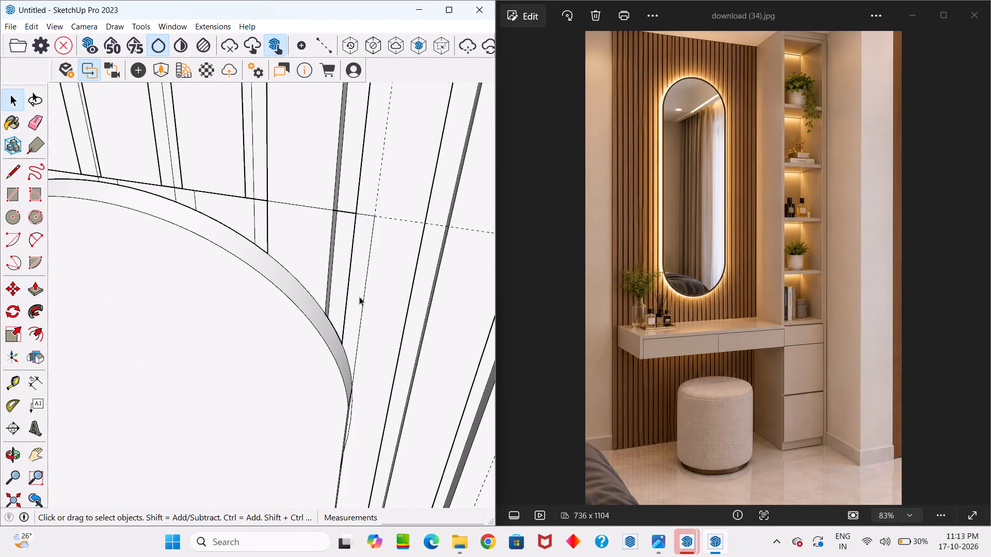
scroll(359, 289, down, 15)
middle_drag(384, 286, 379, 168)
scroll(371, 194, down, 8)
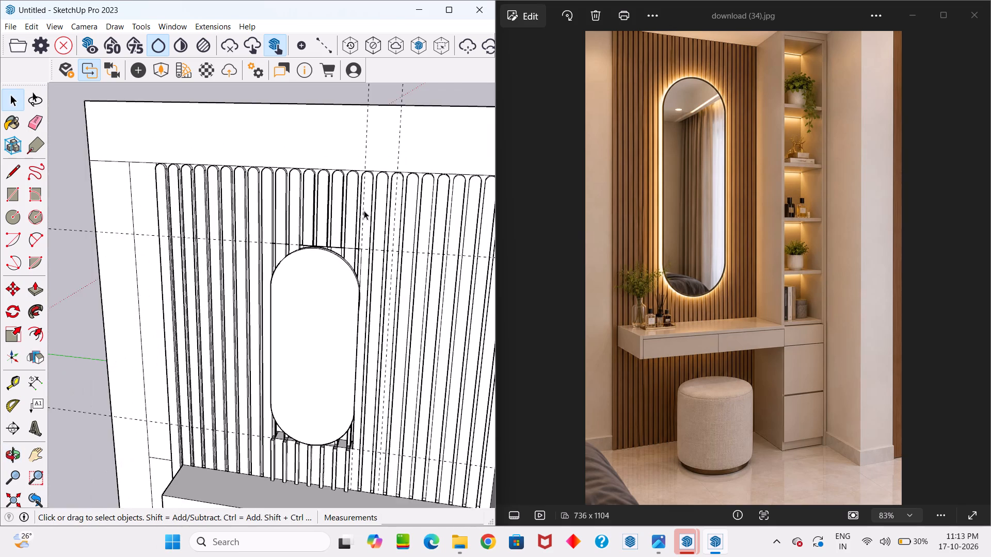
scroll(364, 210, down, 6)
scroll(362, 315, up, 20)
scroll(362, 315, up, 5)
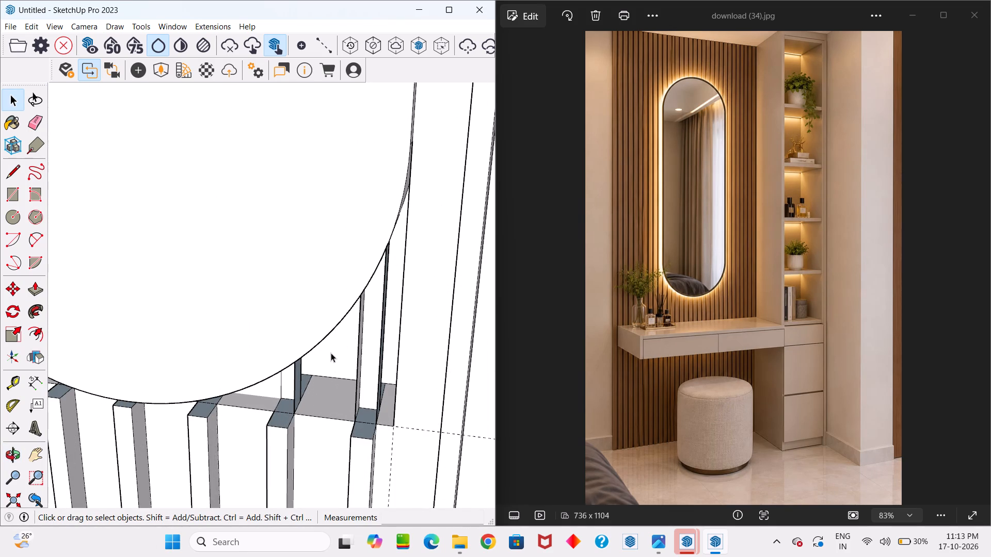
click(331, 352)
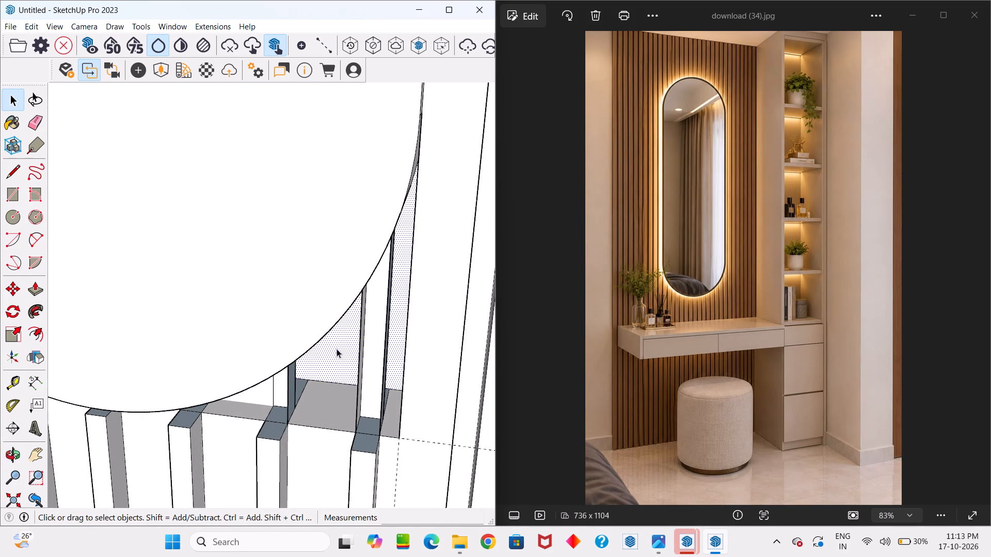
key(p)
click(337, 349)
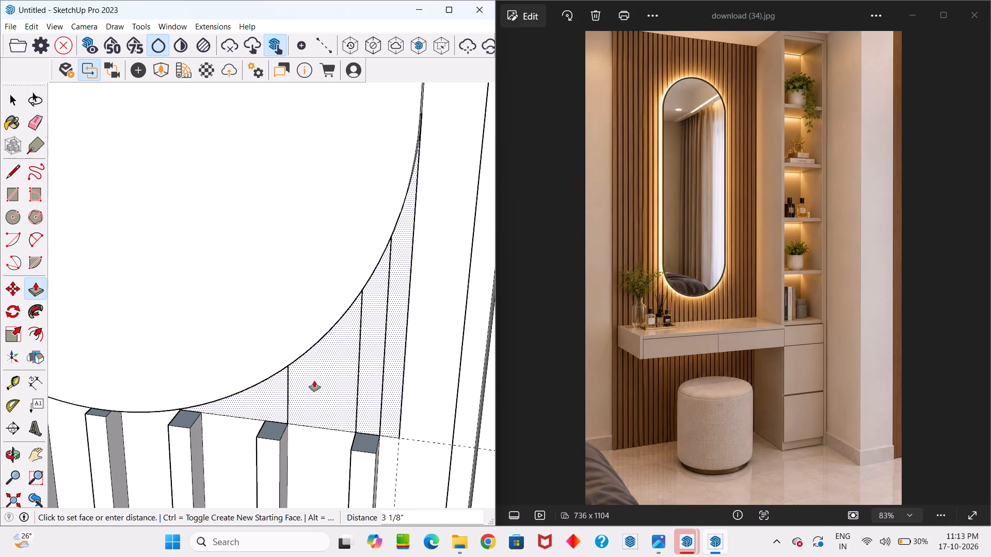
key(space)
Push/Pull the top face of the rightmost short slat below the mirror upward about 6 1/16 inches to the lower arc.
scroll(345, 374, down, 5)
middle_drag(370, 364, 523, 255)
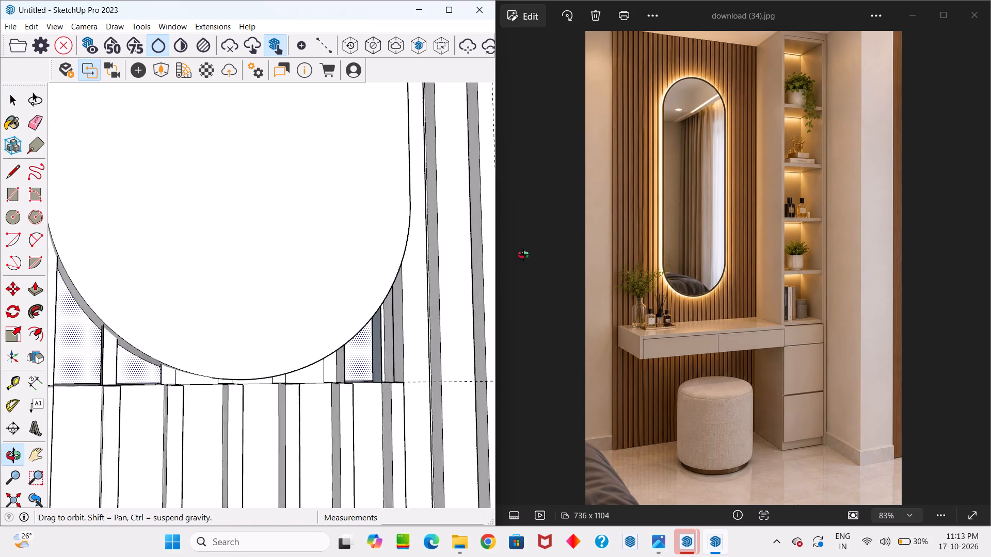
middle_drag(523, 255, 274, 288)
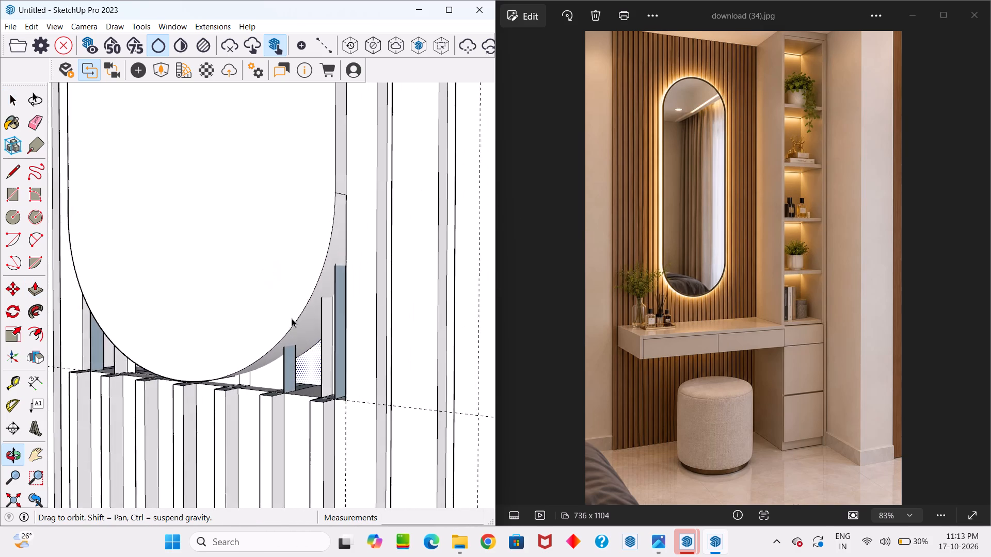
scroll(297, 384, up, 10)
middle_drag(292, 381, 368, 403)
scroll(347, 404, down, 9)
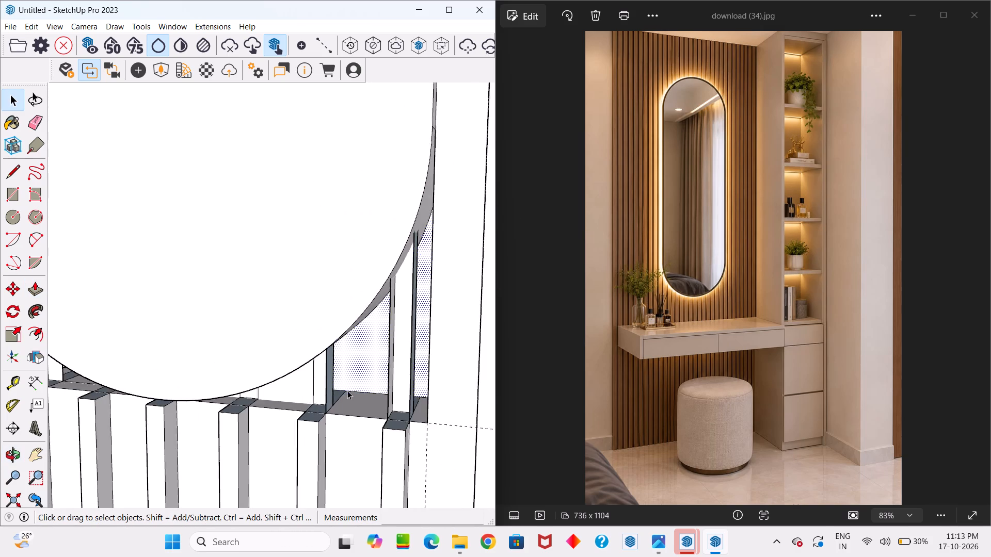
scroll(347, 390, down, 4)
middle_drag(385, 369, 440, 388)
scroll(409, 388, down, 7)
scroll(407, 390, up, 2)
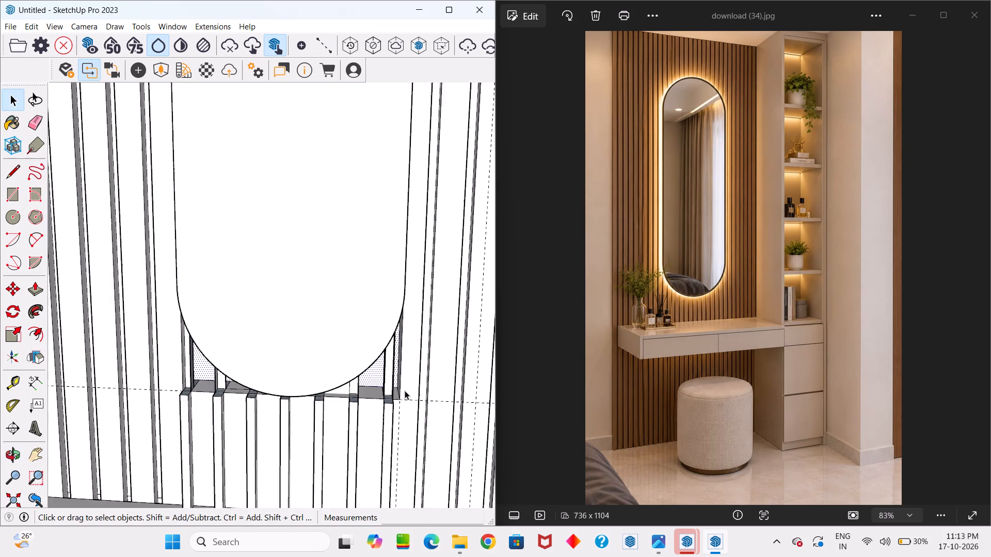
scroll(405, 390, up, 13)
click(387, 408)
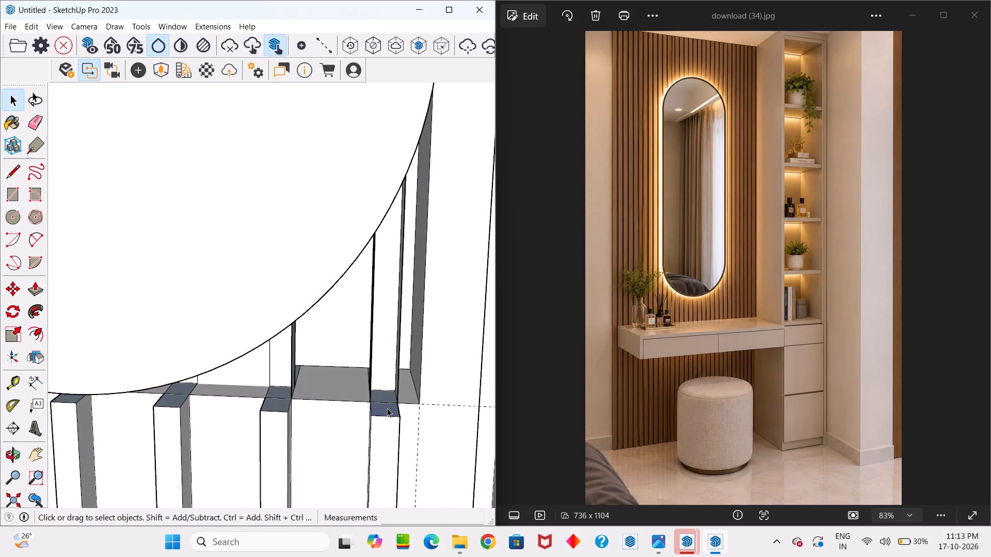
key(p)
click(387, 408)
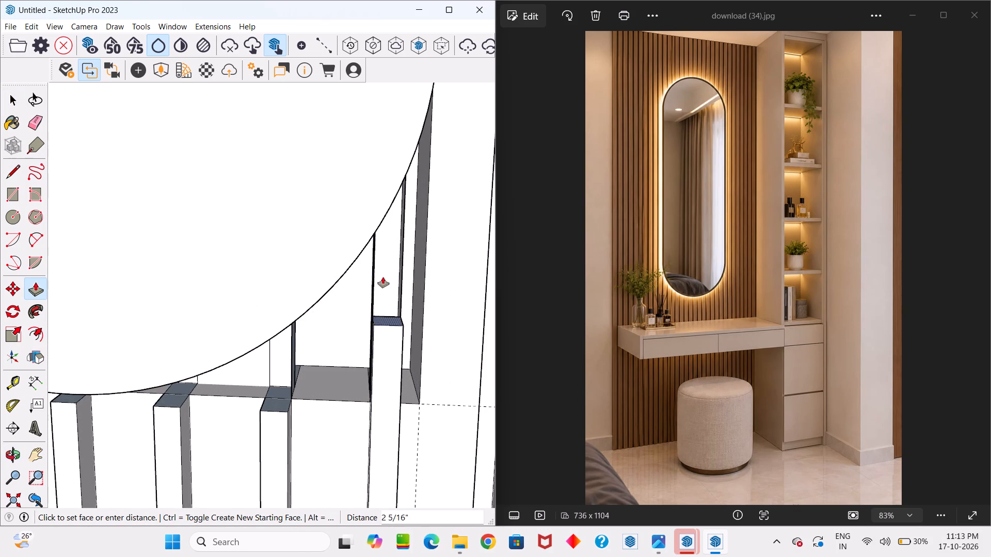
middle_drag(386, 240, 218, 436)
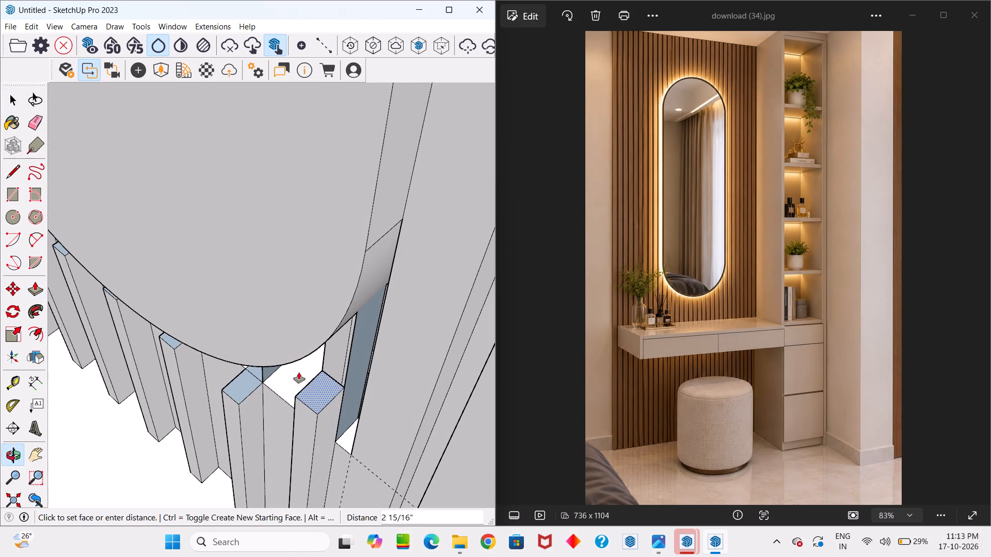
click(358, 311)
key(space)
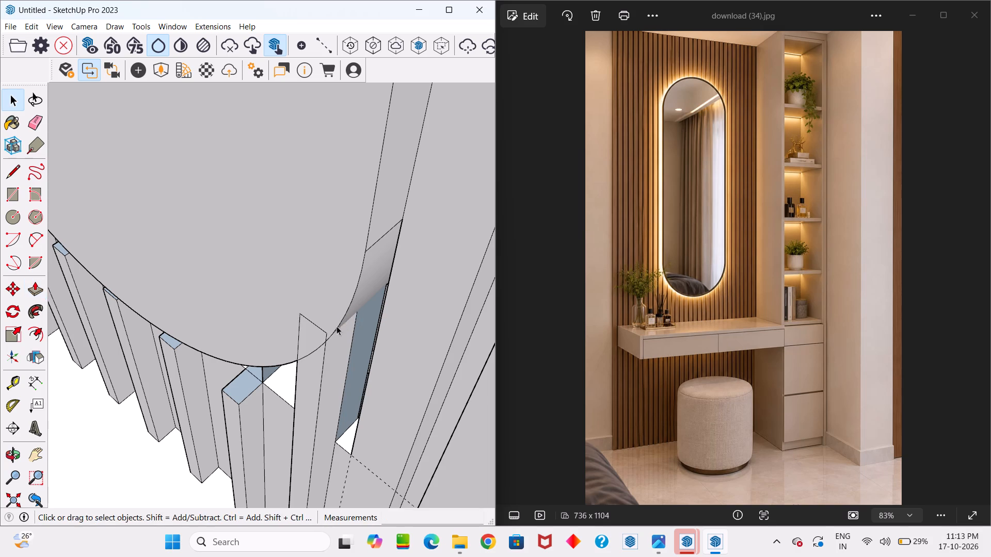
Erase the edges of the extended slat that protrude past the arc onto the mirror's lower face.
middle_drag(331, 331, 390, 331)
key(e)
scroll(362, 327, up, 4)
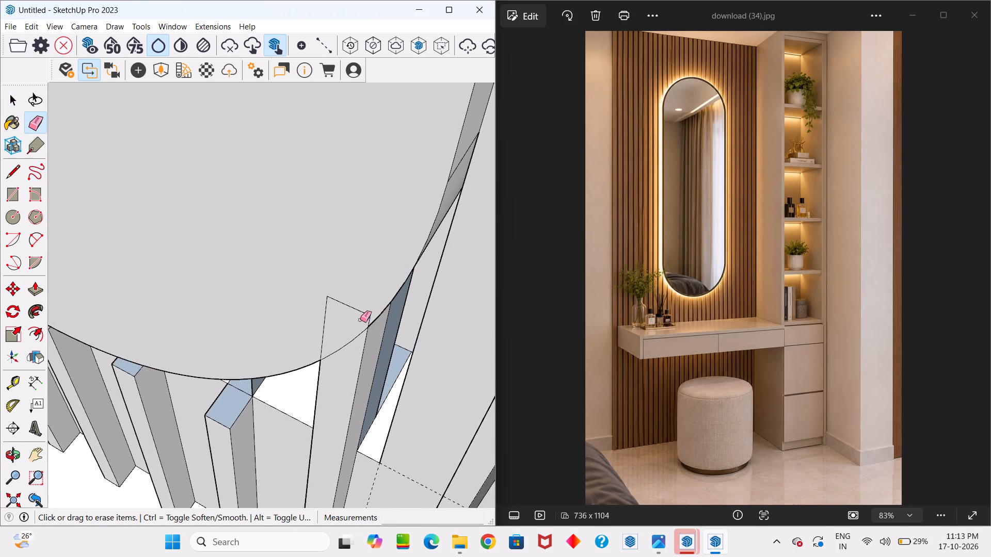
click(364, 310)
click(320, 307)
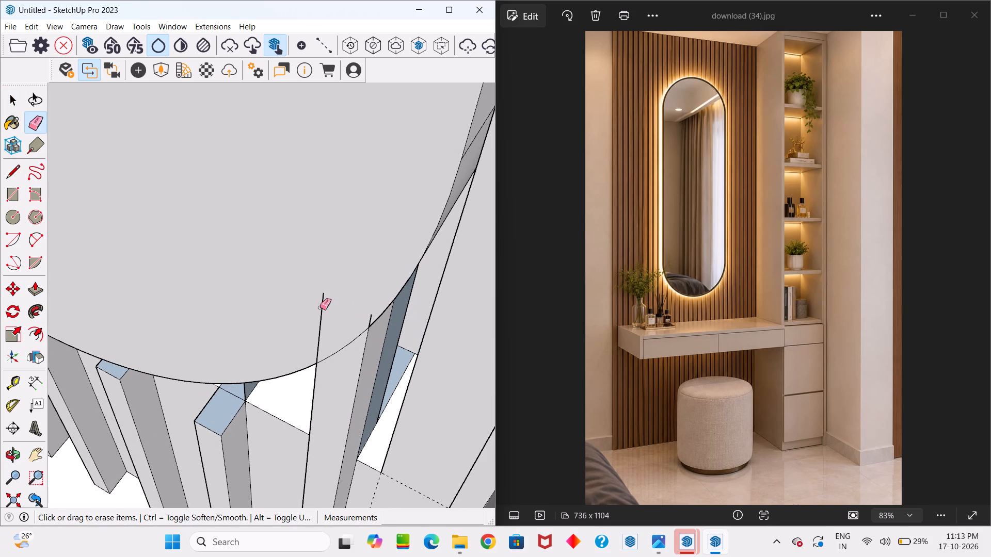
click(323, 306)
scroll(362, 319, up, 11)
click(379, 316)
scroll(380, 306, down, 8)
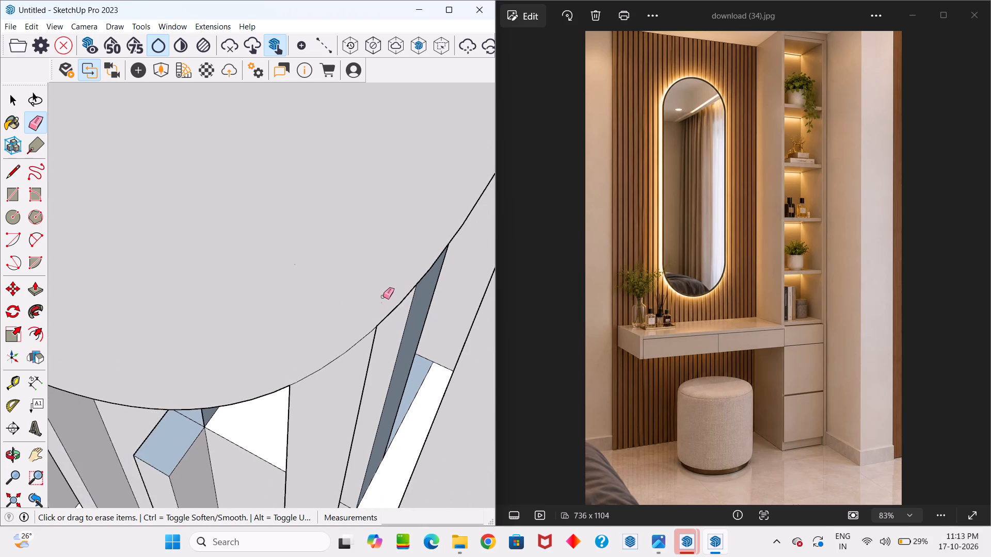
scroll(383, 297, down, 5)
Draw a rectangle about 11/16 inch by 1' 4 7/16" to close the open side of the extended slat below the mirror.
middle_drag(381, 304, 216, 224)
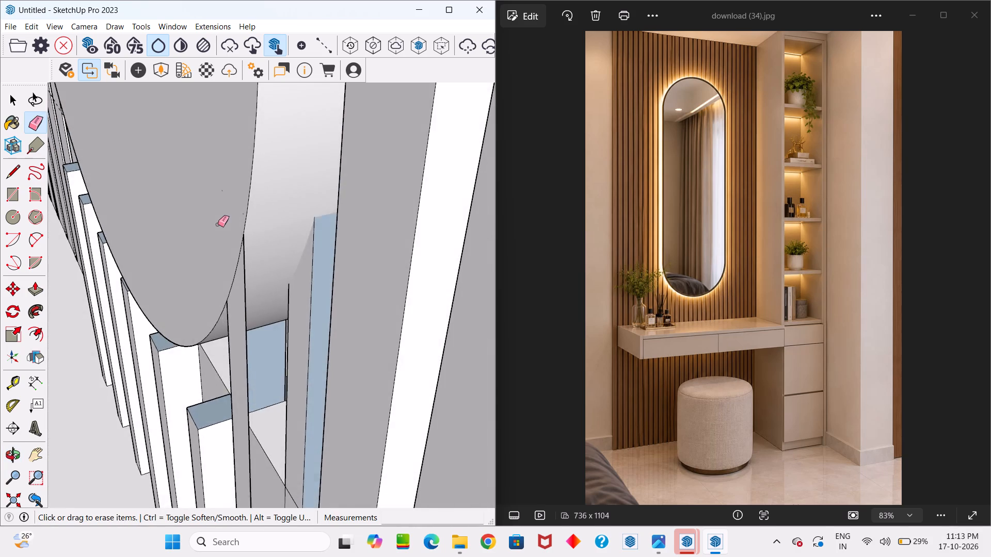
scroll(218, 224, down, 11)
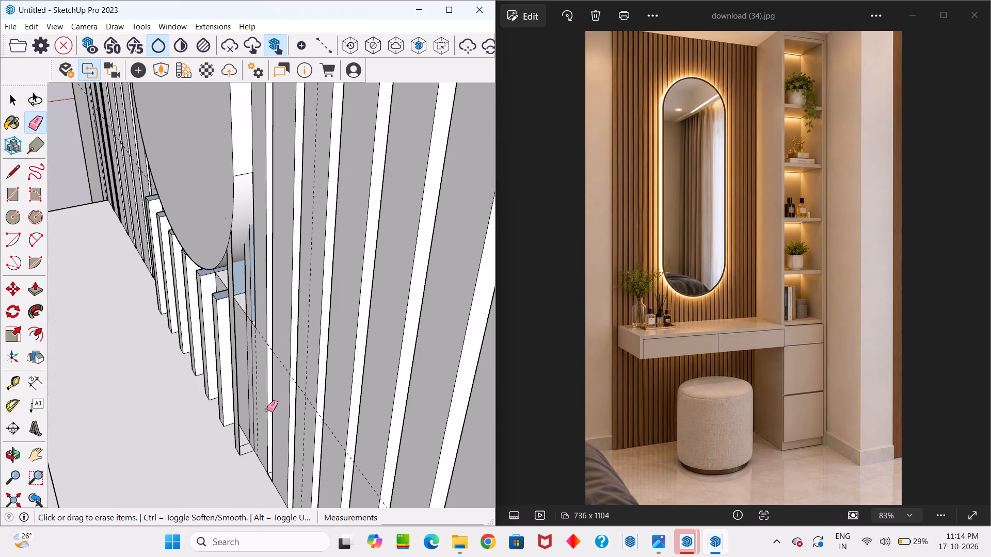
key(r)
click(244, 453)
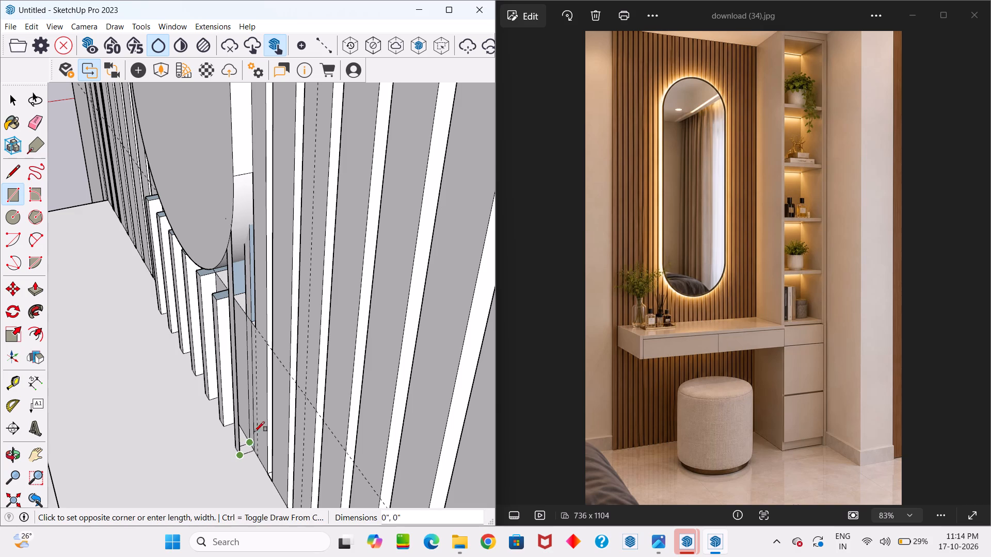
click(251, 225)
key(space)
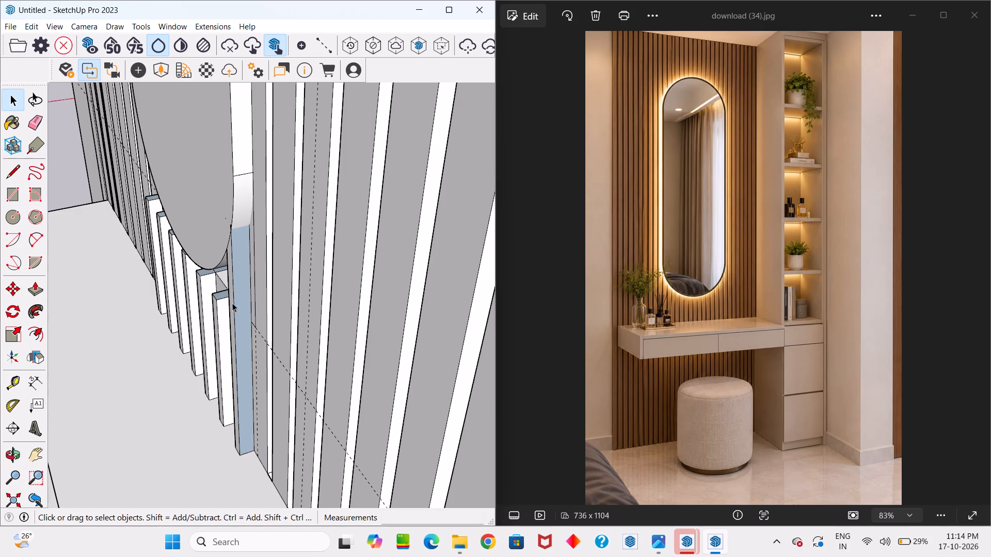
Reverse the new side face of the extended slat.
middle_drag(229, 381, 270, 382)
scroll(311, 371, up, 4)
click(305, 354)
right_click(305, 354)
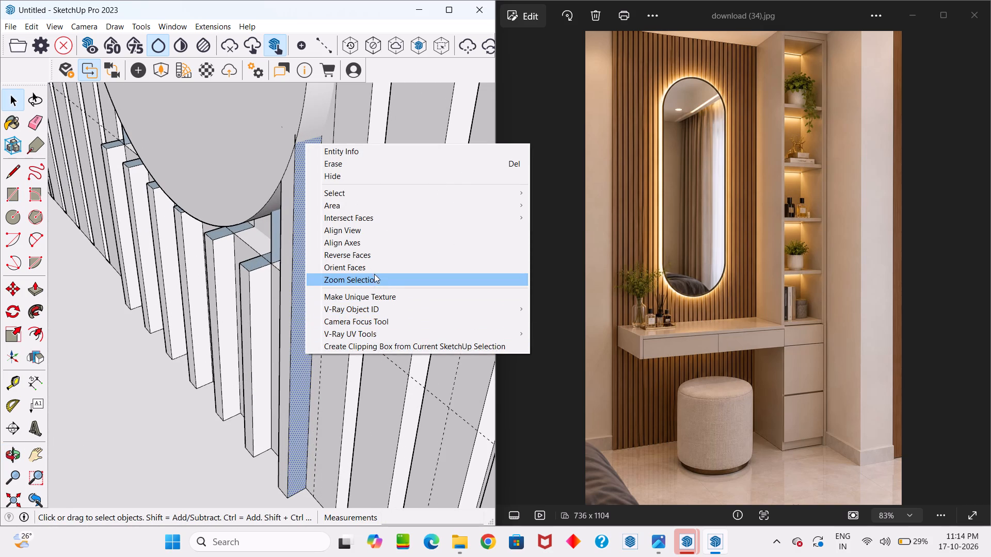
click(373, 258)
Push/Pull the front face of the extended slat at the mirror's lower right back 1 inch.
middle_drag(337, 332, 653, 316)
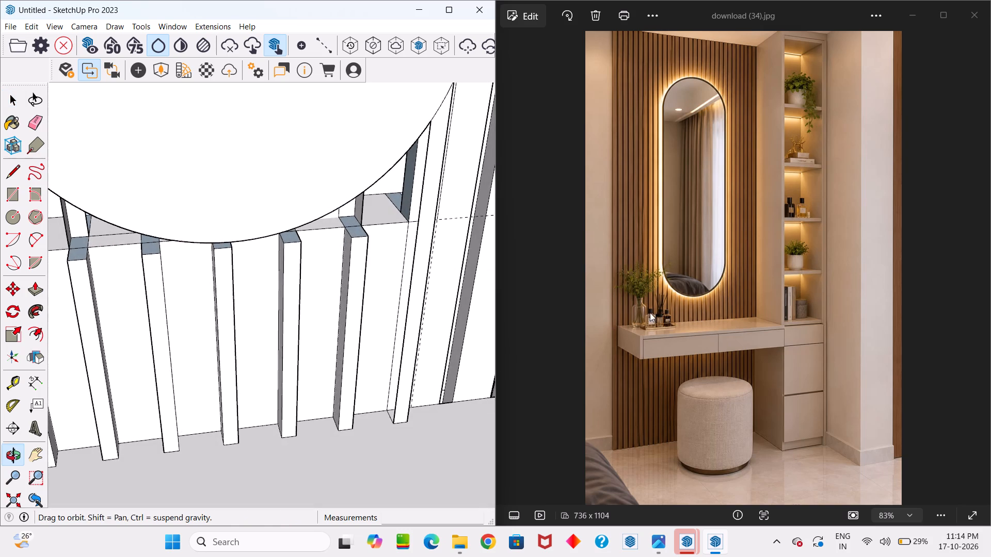
scroll(416, 232, up, 3)
scroll(375, 300, down, 5)
middle_drag(366, 303, 230, 194)
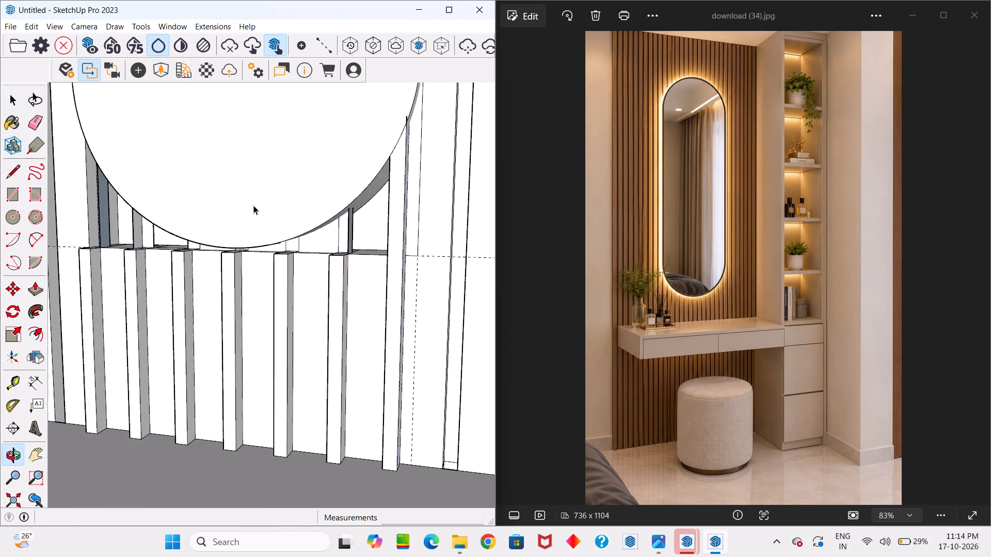
scroll(290, 237, down, 6)
middle_drag(346, 240, 388, 410)
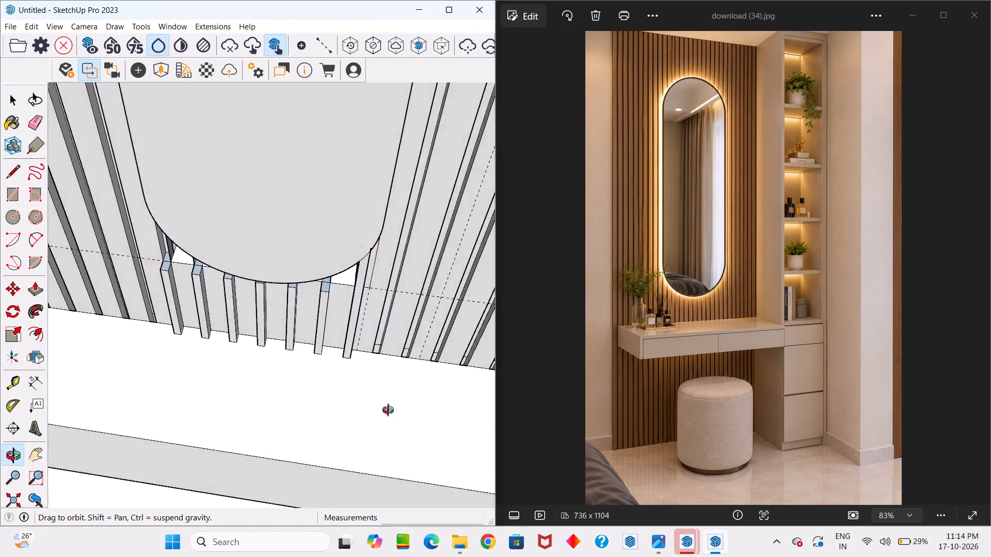
middle_drag(388, 410, 686, 349)
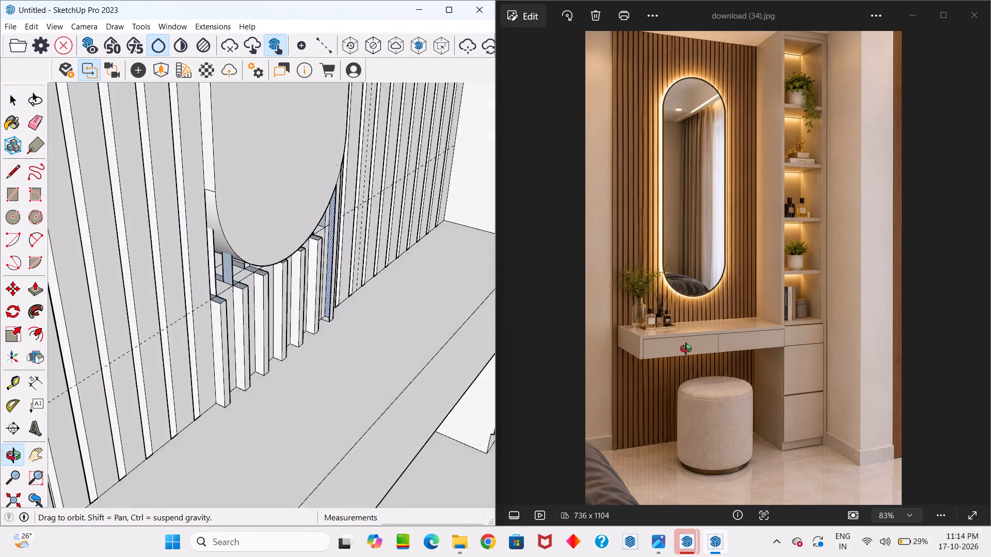
middle_drag(686, 349, 262, 327)
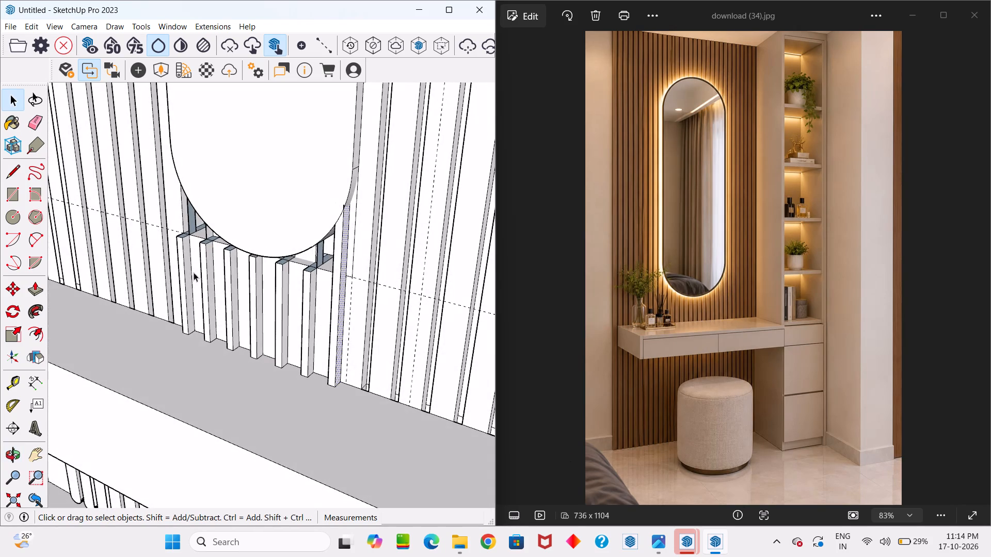
scroll(172, 267, down, 4)
middle_drag(292, 313, 407, 323)
scroll(357, 306, up, 7)
click(350, 306)
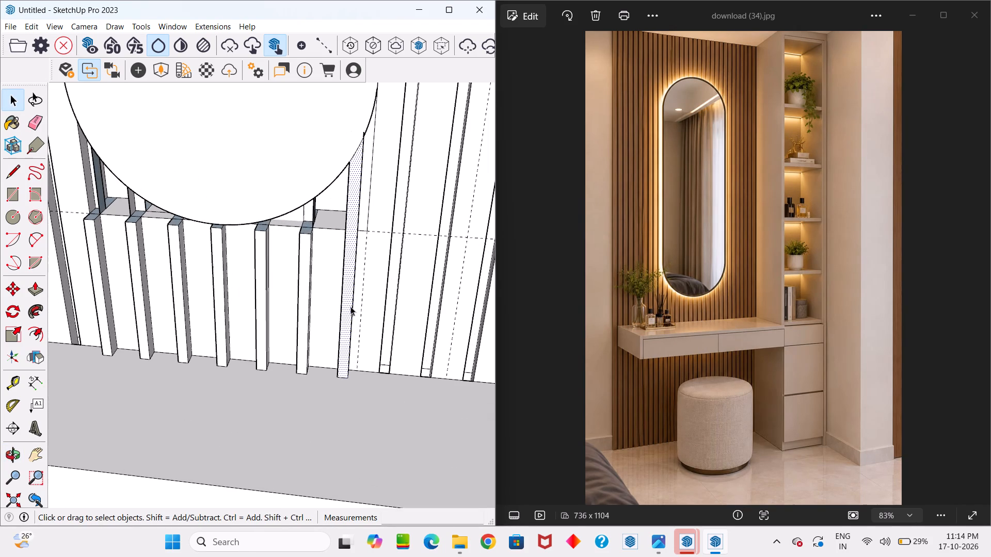
key(p)
click(350, 306)
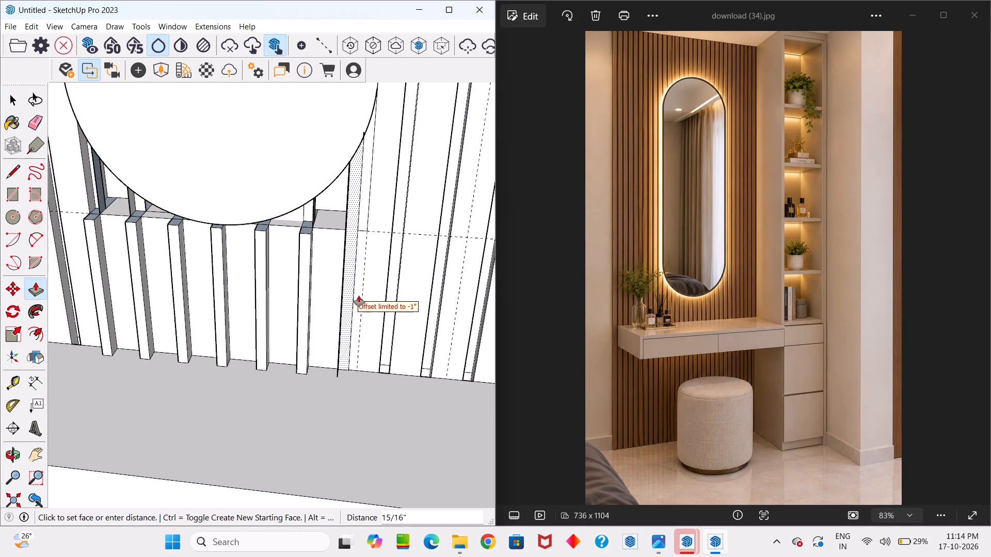
click(393, 288)
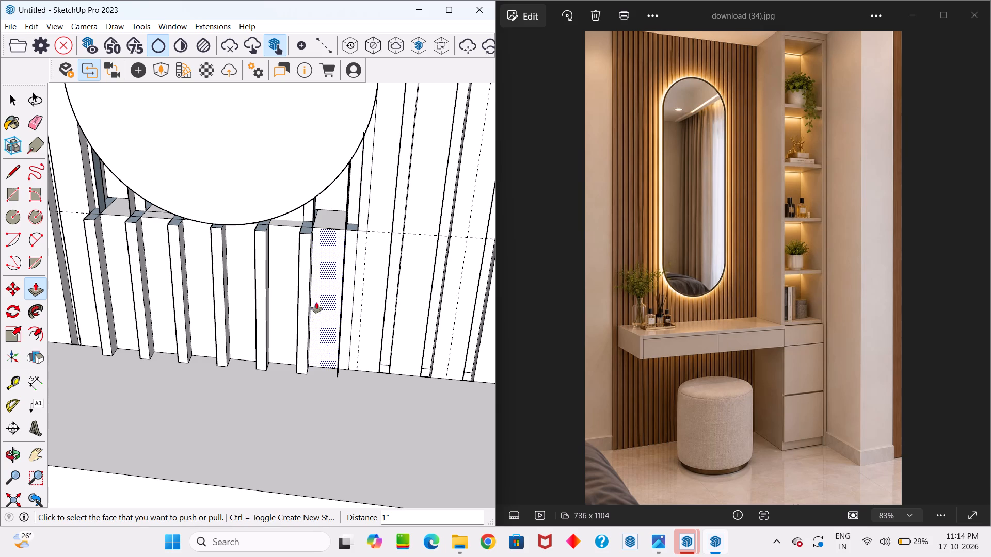
Repeat the 1-inch inward Push/Pull on the front faces of the other six short slats below the mirror.
double_click(304, 298)
double_click(261, 296)
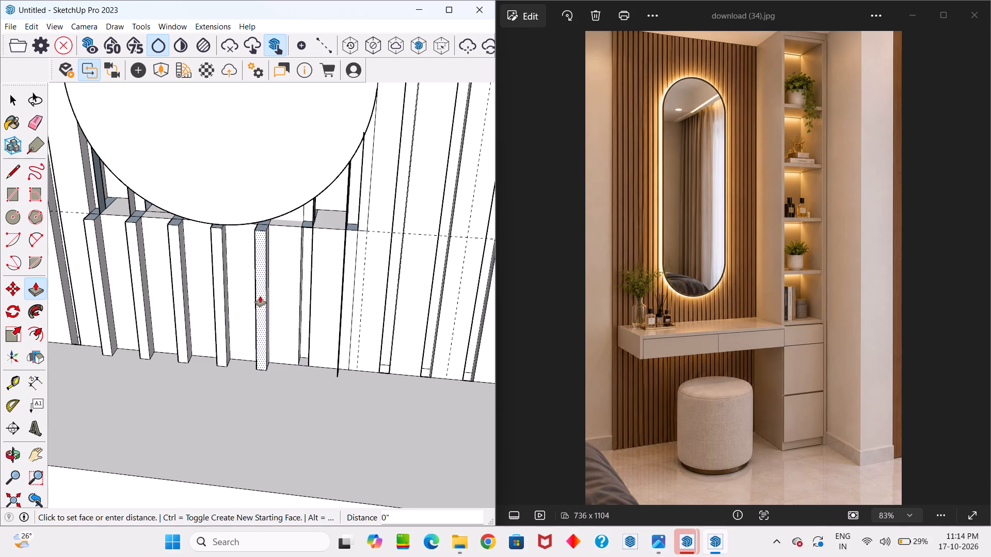
double_click(220, 293)
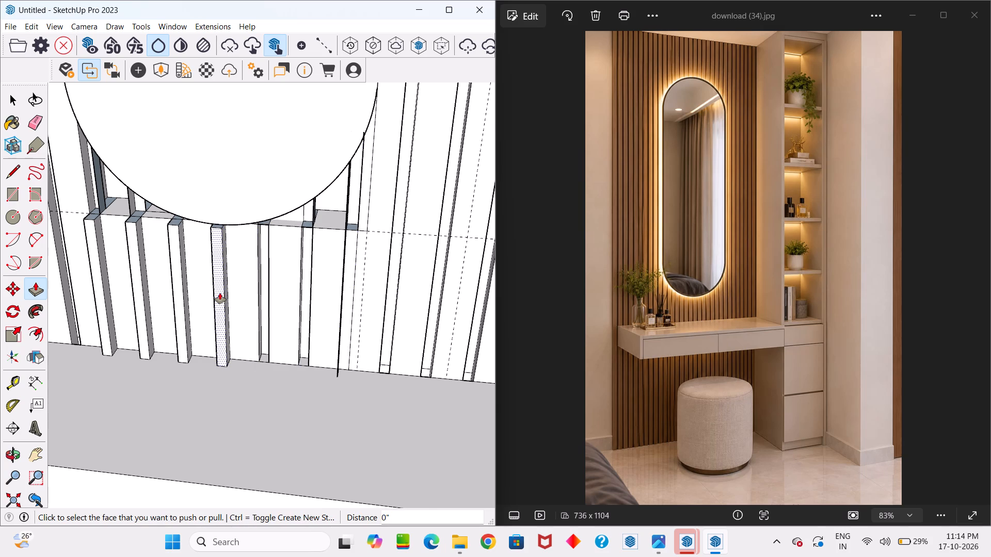
scroll(228, 301, down, 4)
double_click(184, 274)
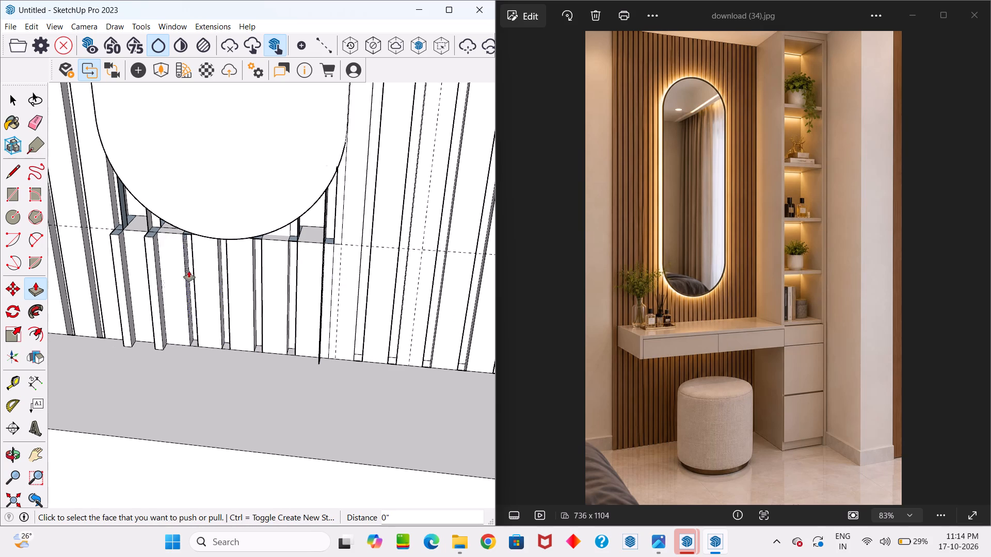
scroll(189, 271, down, 7)
scroll(161, 275, up, 3)
double_click(166, 266)
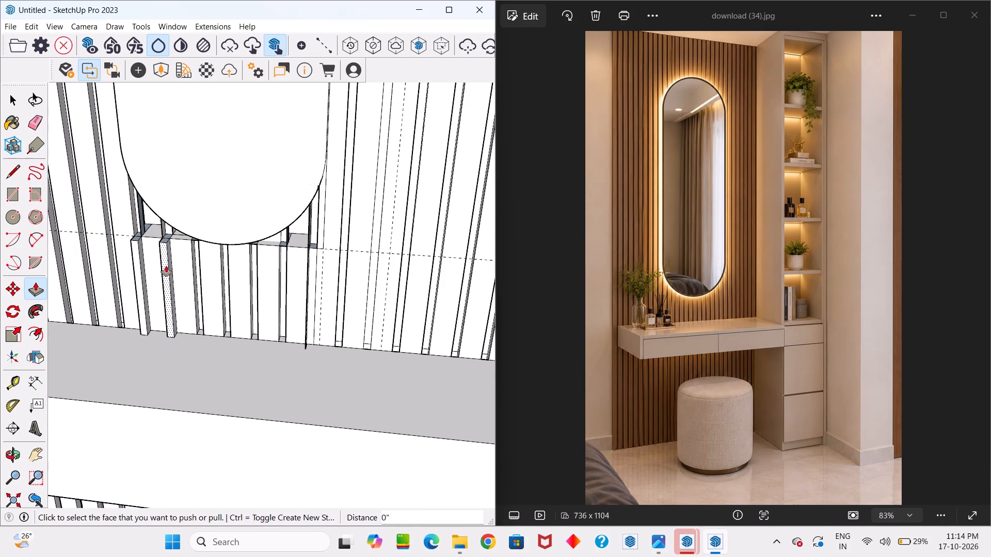
middle_drag(184, 272, 281, 280)
click(136, 282)
click(136, 282)
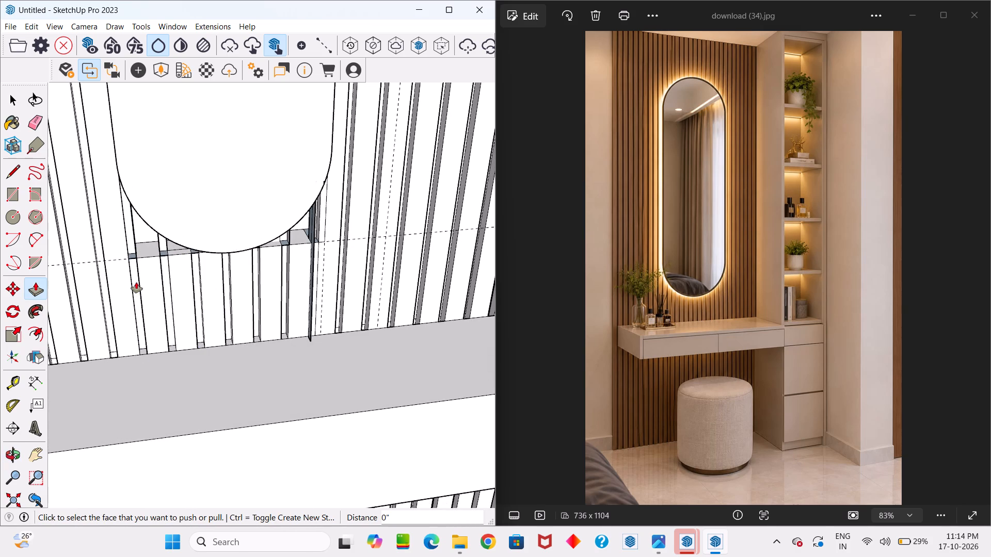
scroll(136, 281, up, 6)
key(space)
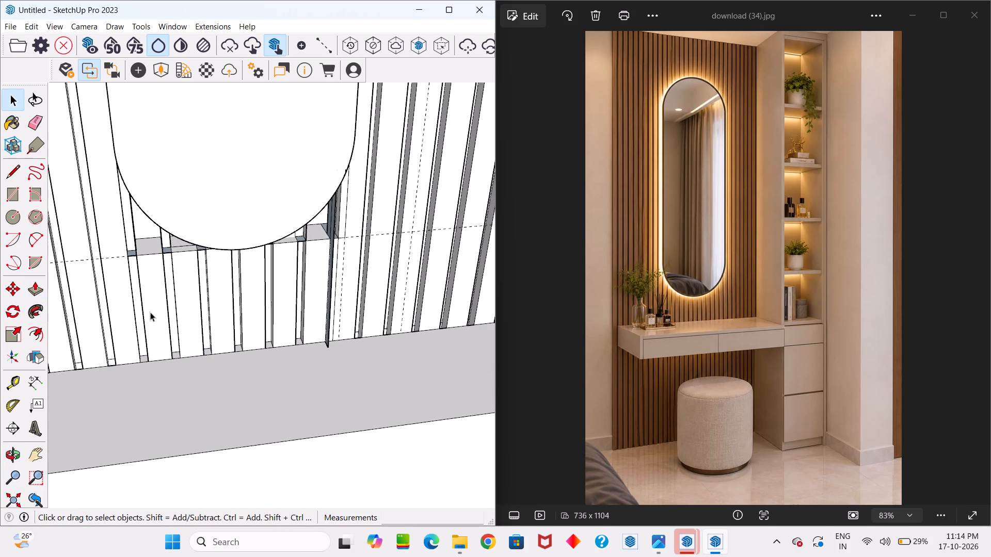
Push/Pull the recessed face between the short slats' top line and the mirror's lower-left arc forward 3 1/8 inches.
middle_drag(151, 355, 141, 248)
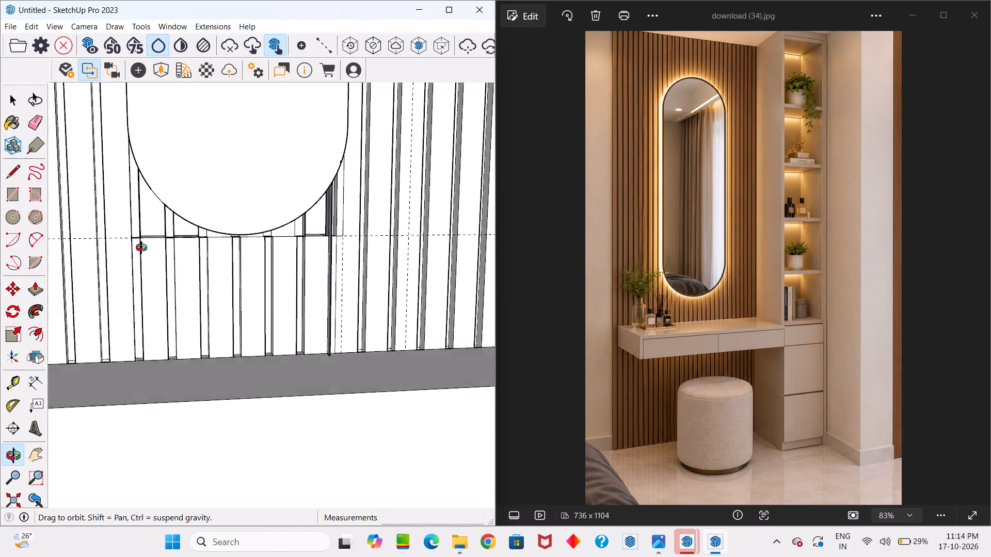
middle_drag(141, 248, 145, 218)
scroll(150, 224, up, 10)
middle_drag(157, 227, 158, 286)
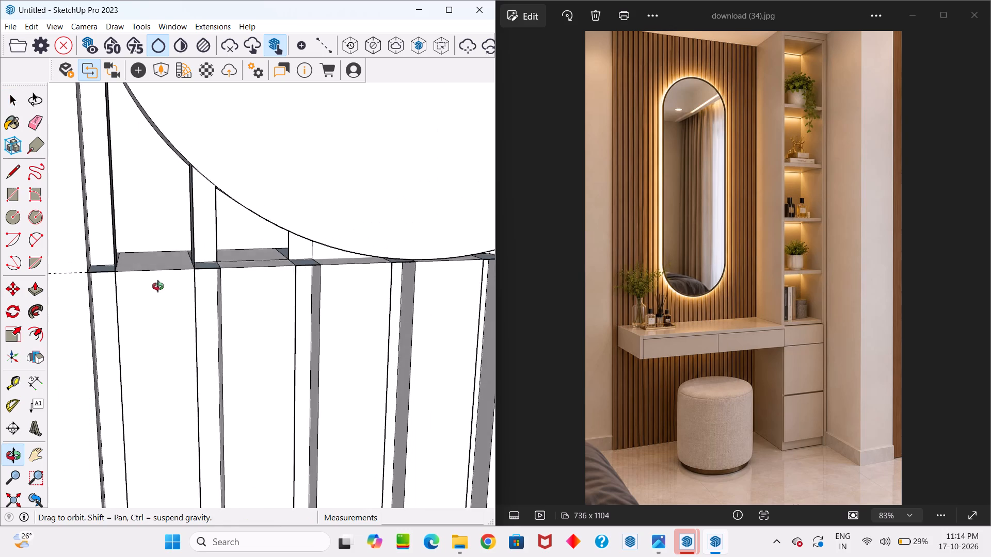
middle_drag(158, 286, 156, 287)
click(149, 223)
key(p)
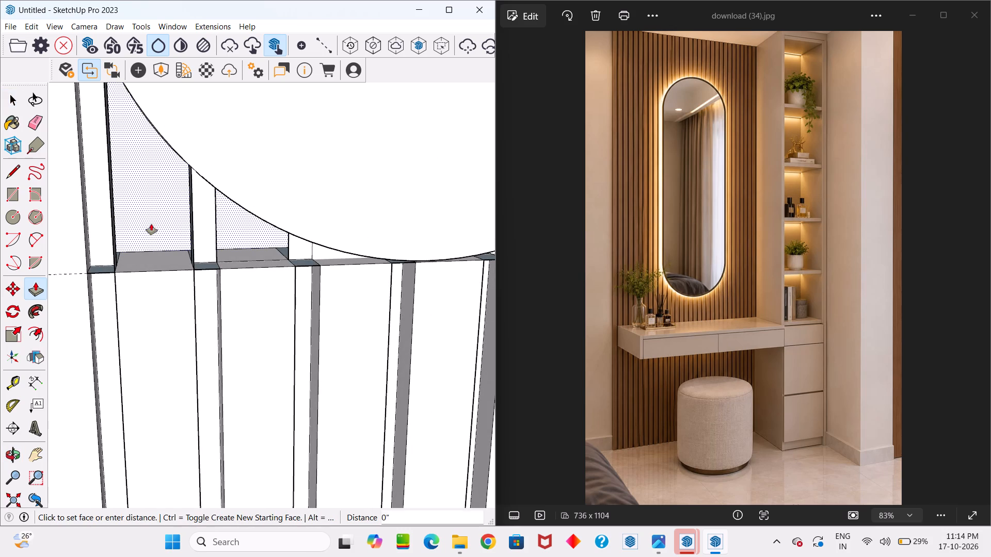
click(151, 224)
click(155, 267)
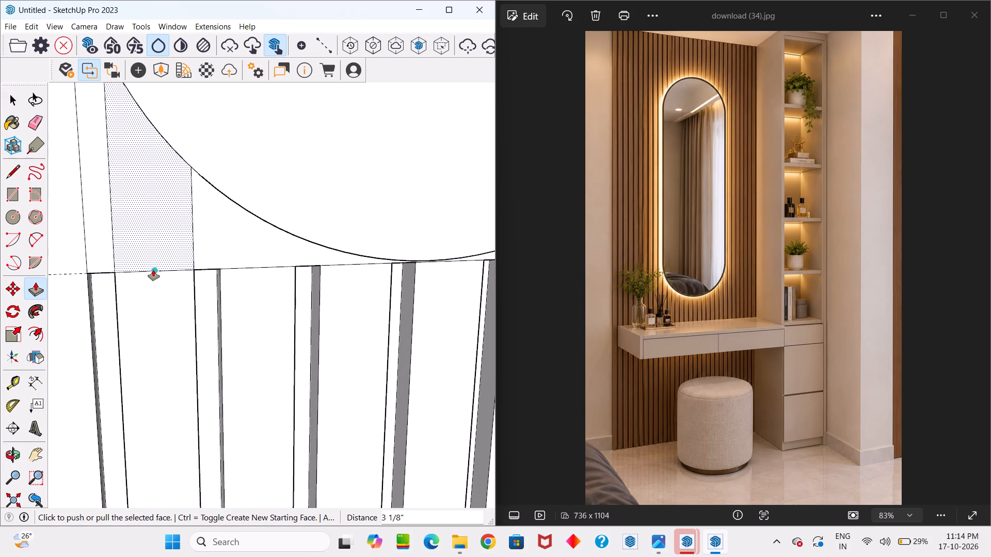
Push/Pull the top face of the gap between the short slats near the mirror's lower right up about 1 11/16 inch.
scroll(150, 279, down, 20)
middle_drag(174, 329, 123, 299)
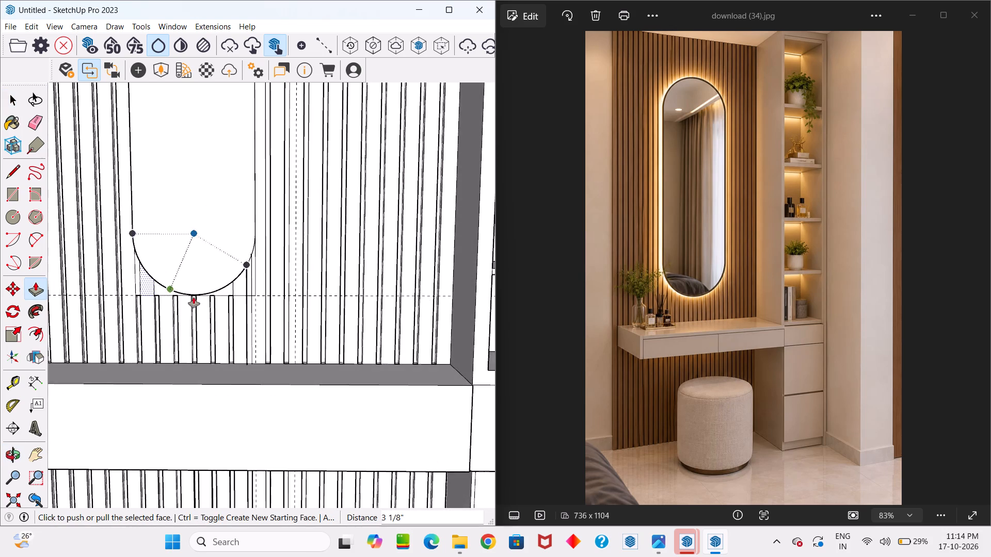
scroll(278, 299, up, 9)
middle_drag(214, 289, 191, 466)
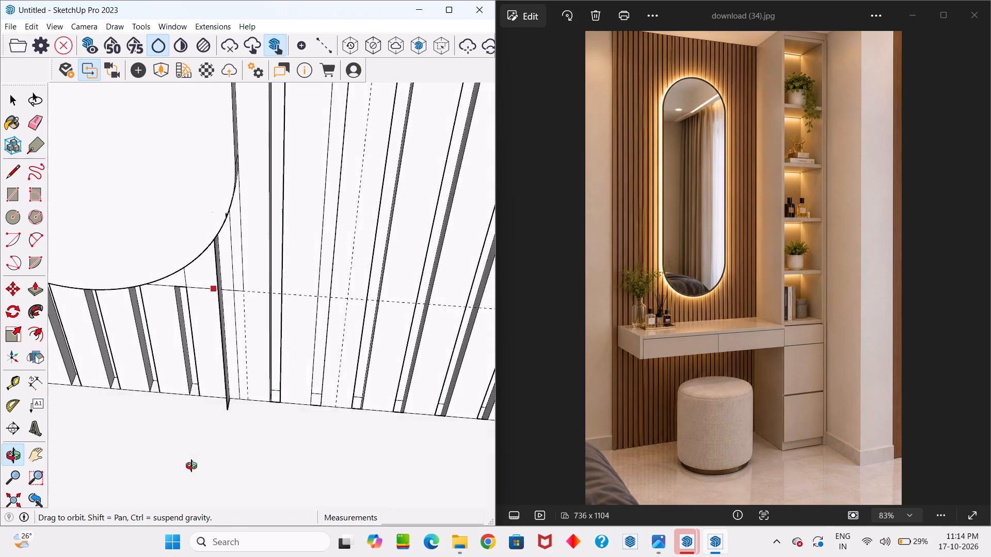
middle_drag(191, 466, 244, 145)
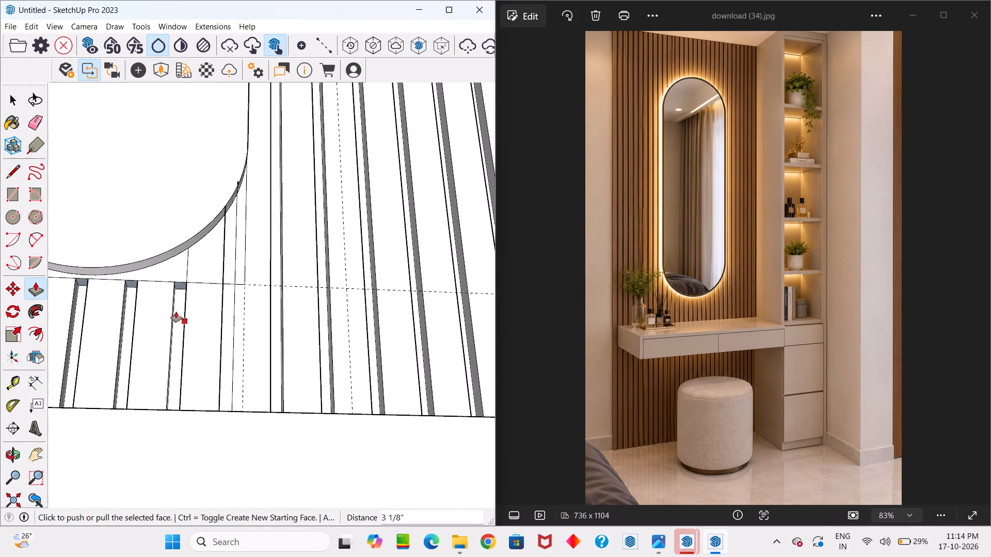
scroll(184, 295, up, 5)
key(space)
scroll(171, 289, up, 5)
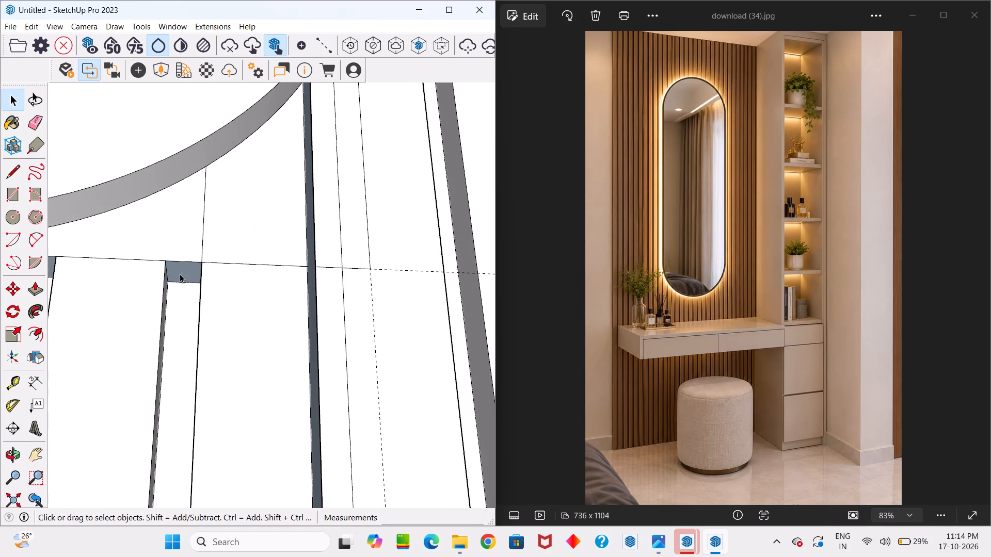
click(184, 271)
key(p)
click(184, 271)
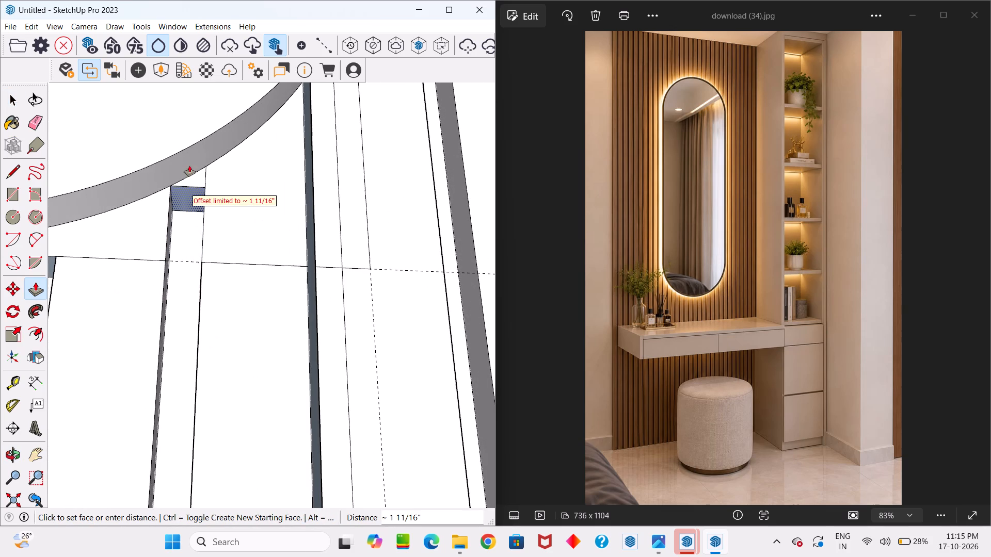
click(189, 166)
Push/Pull the narrow side face of the slat directly above the mirror's top arc.
scroll(170, 248, down, 13)
middle_drag(175, 293, 181, 469)
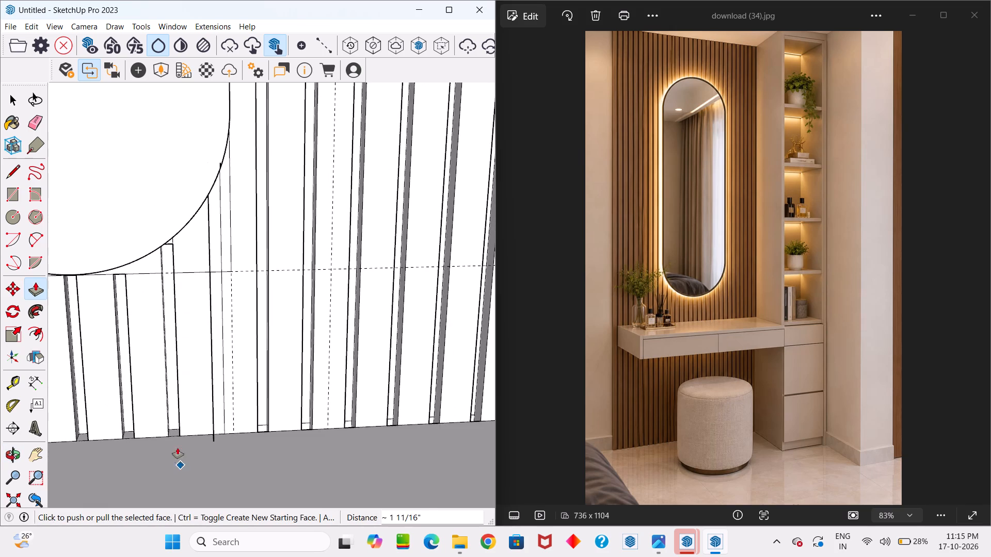
scroll(180, 380, down, 14)
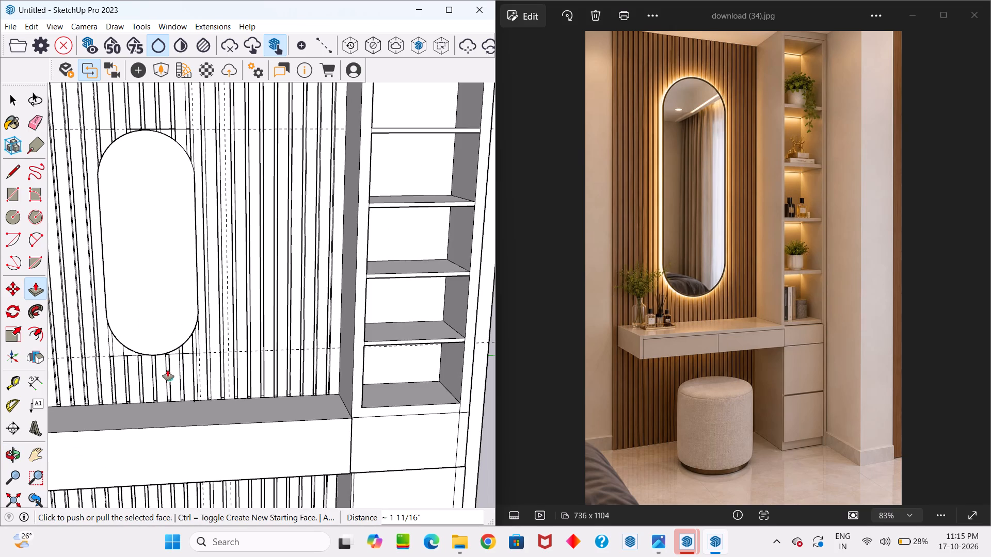
scroll(115, 355, up, 9)
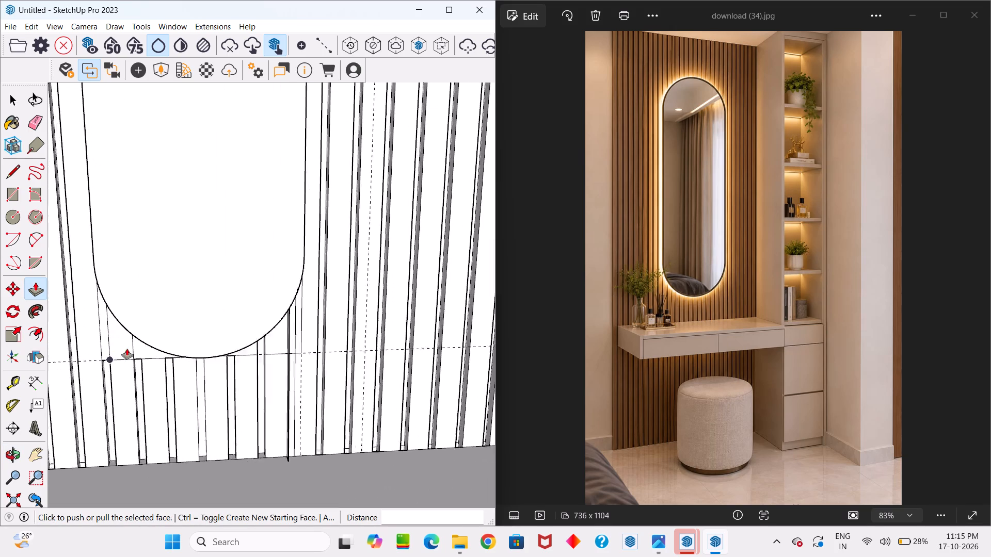
middle_drag(134, 352, 371, 454)
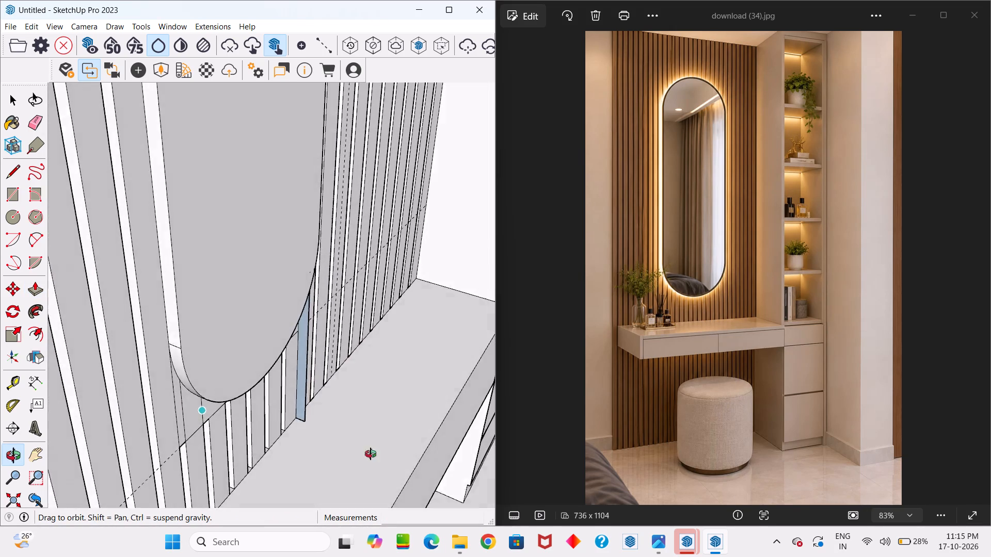
middle_drag(371, 454, 301, 358)
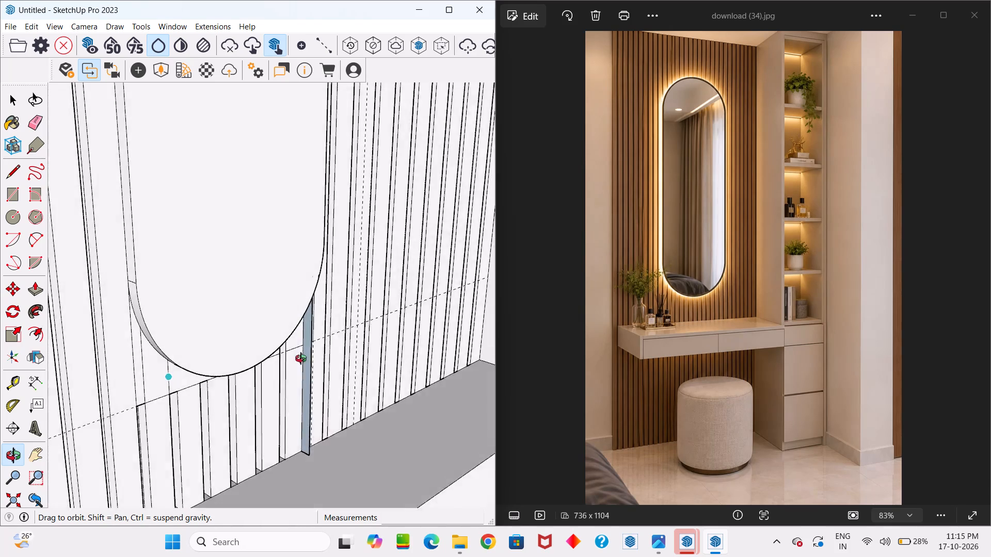
middle_drag(301, 358, 386, 369)
middle_drag(335, 305, 403, 474)
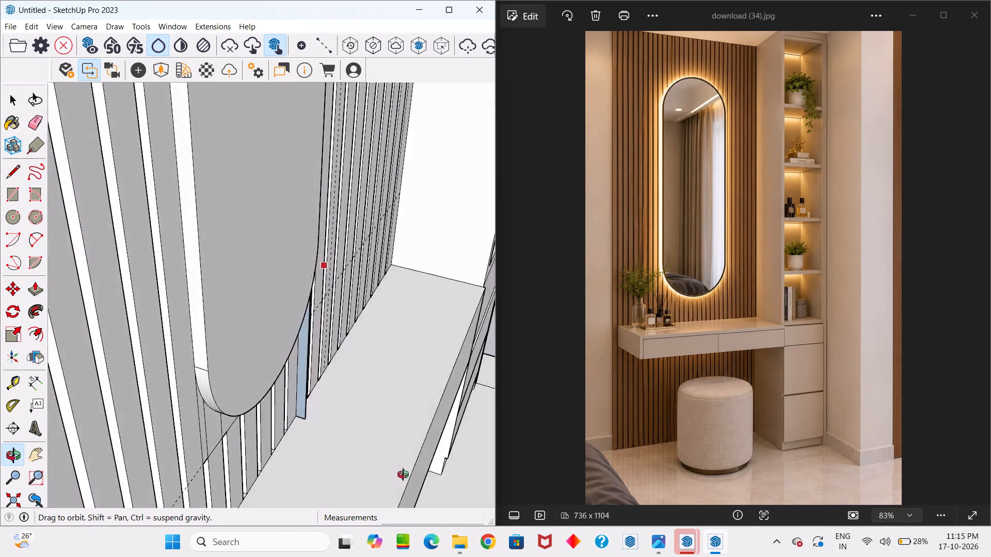
middle_drag(403, 474, 430, 556)
scroll(412, 492, down, 7)
middle_drag(394, 394, 286, 367)
scroll(302, 359, up, 18)
middle_drag(317, 361, 284, 422)
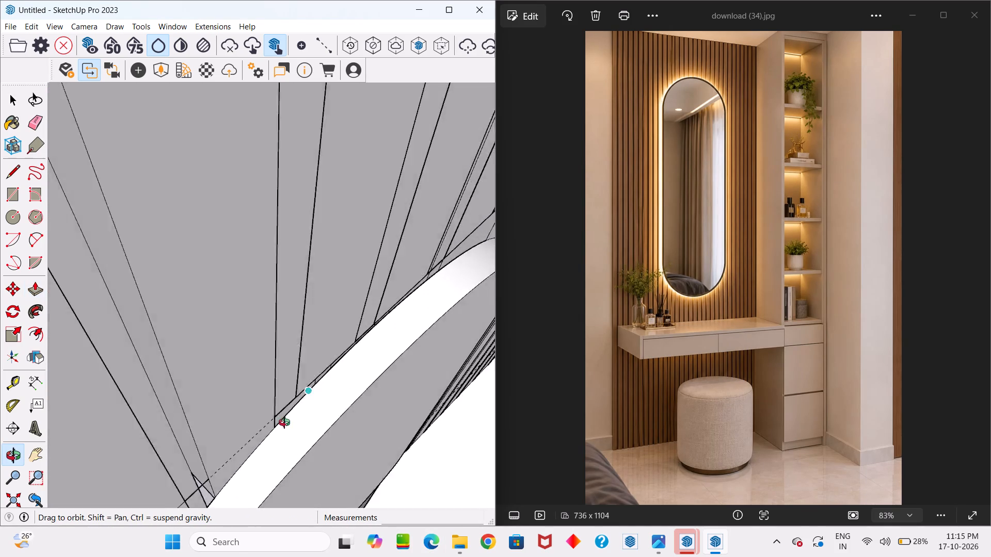
middle_drag(284, 422, 376, 452)
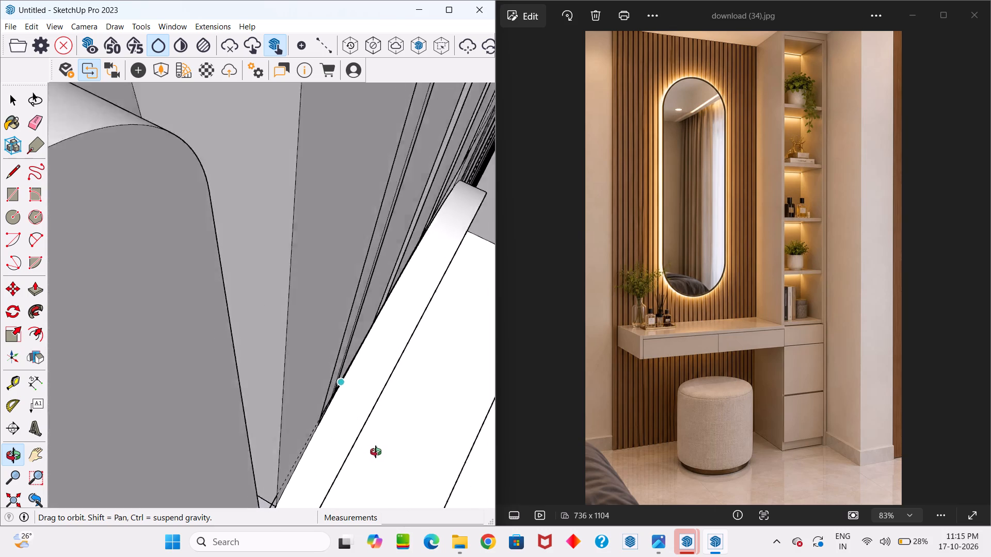
middle_drag(376, 452, 308, 483)
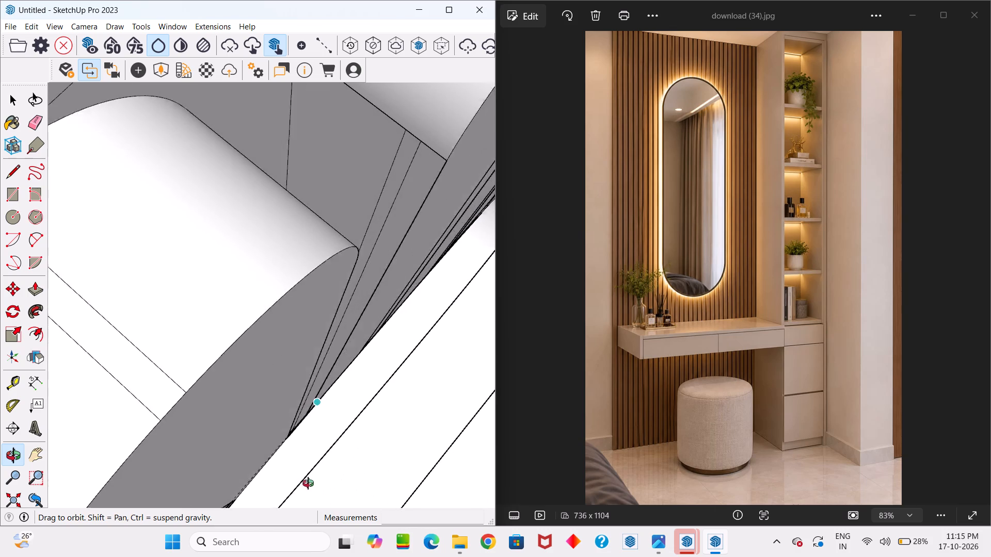
middle_drag(308, 483, 248, 482)
key(space)
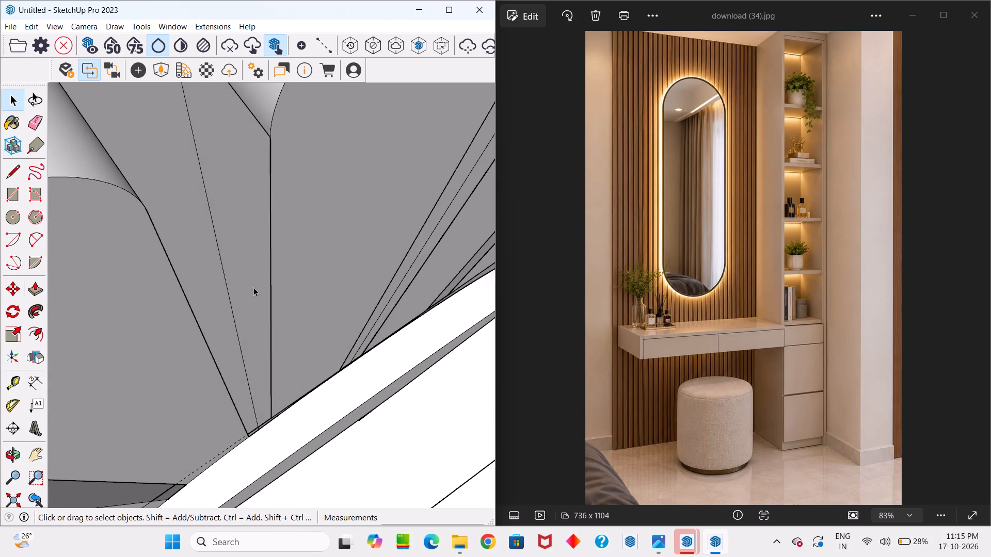
click(262, 270)
key(p)
click(263, 270)
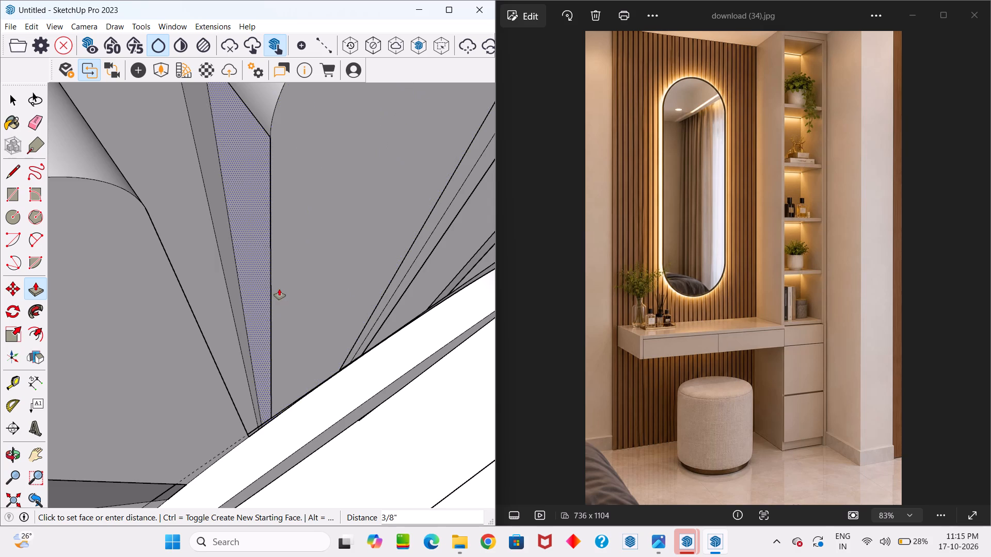
click(294, 289)
Examine the slats around the mirror from the front and from above for leftover geometry.
scroll(289, 304, down, 13)
key(space)
scroll(275, 326, down, 20)
scroll(275, 326, down, 12)
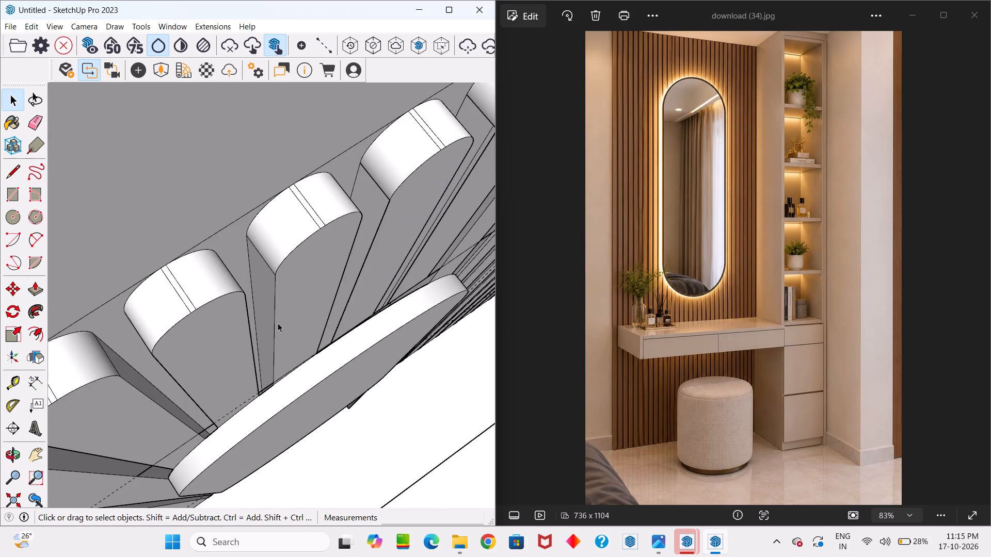
middle_drag(303, 299, 182, 261)
scroll(187, 244, down, 16)
middle_drag(285, 389, 262, 283)
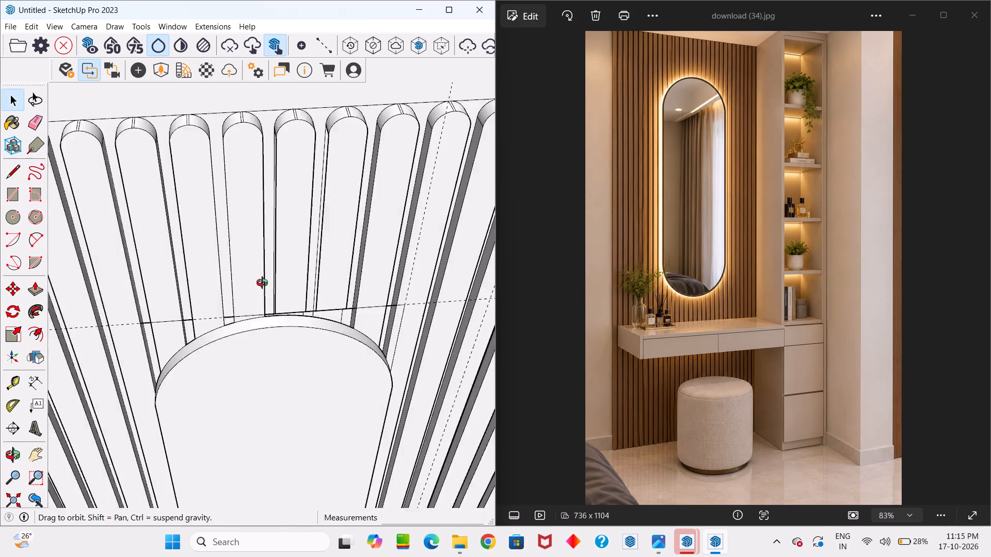
middle_drag(262, 283, 257, 259)
scroll(259, 257, down, 16)
middle_drag(287, 363, 264, 253)
scroll(263, 251, down, 7)
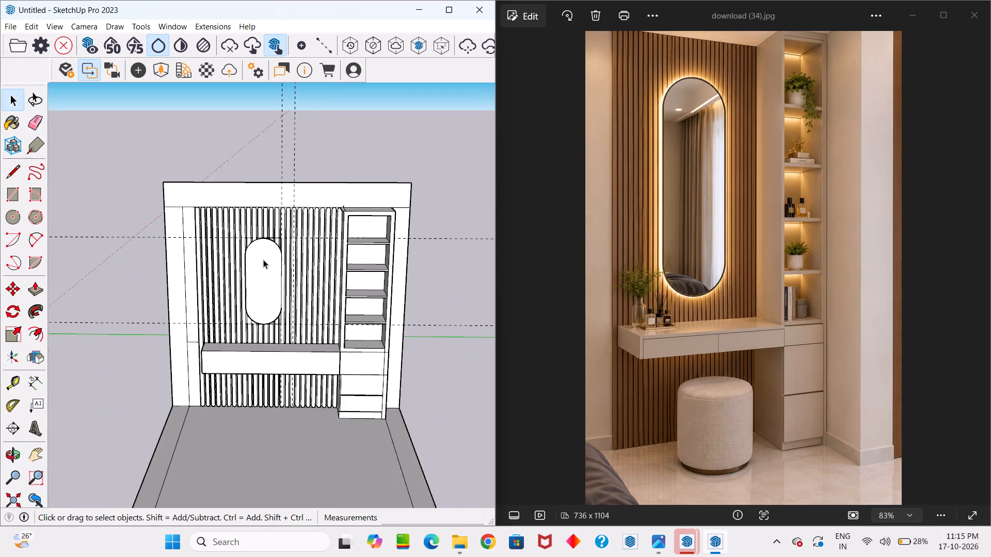
scroll(285, 324, up, 6)
scroll(286, 281, up, 5)
middle_drag(280, 268, 288, 535)
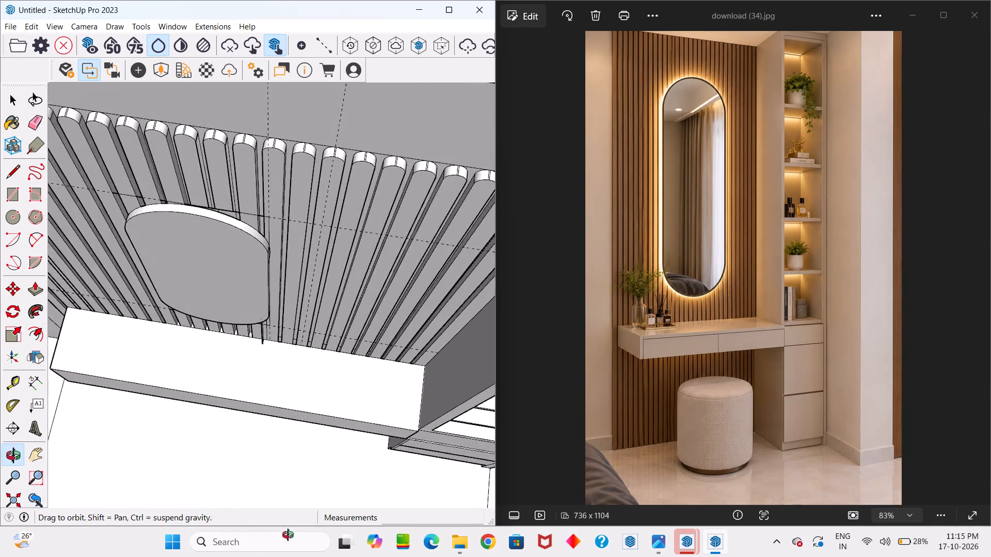
middle_drag(288, 535, 516, 500)
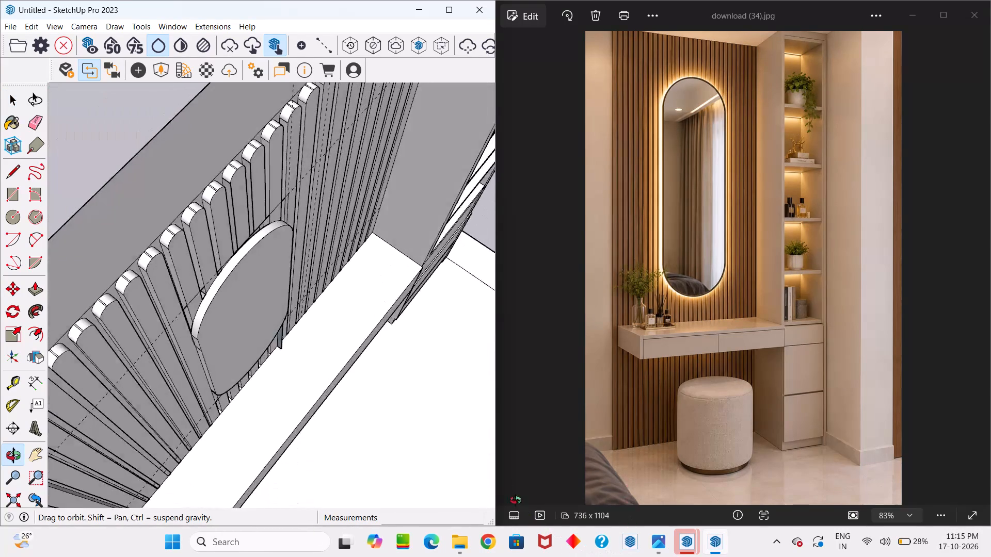
middle_drag(516, 500, 579, 540)
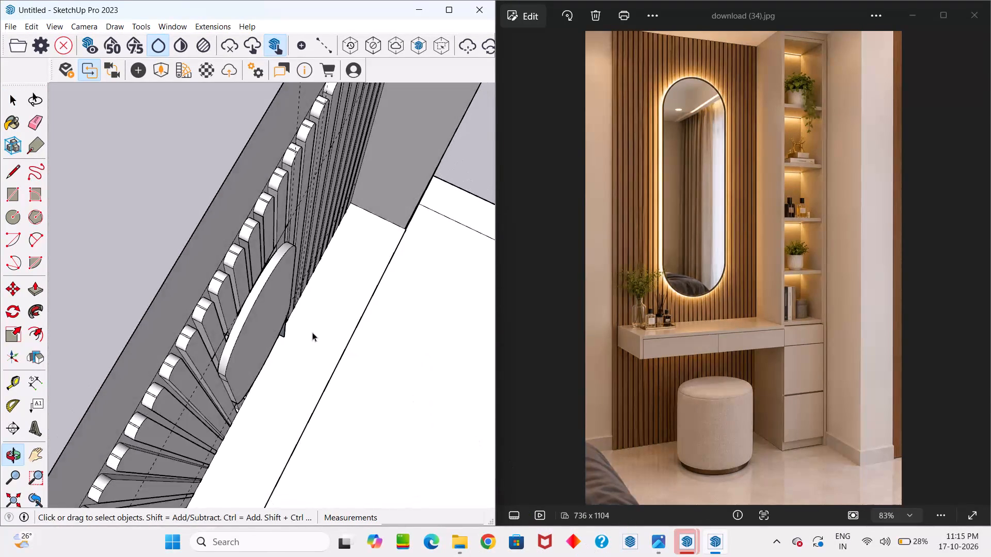
Delete the side face that sticks out of the extended slat below the mirror's lower-right curve.
scroll(304, 318, up, 6)
scroll(221, 270, down, 4)
middle_drag(265, 290, 84, 204)
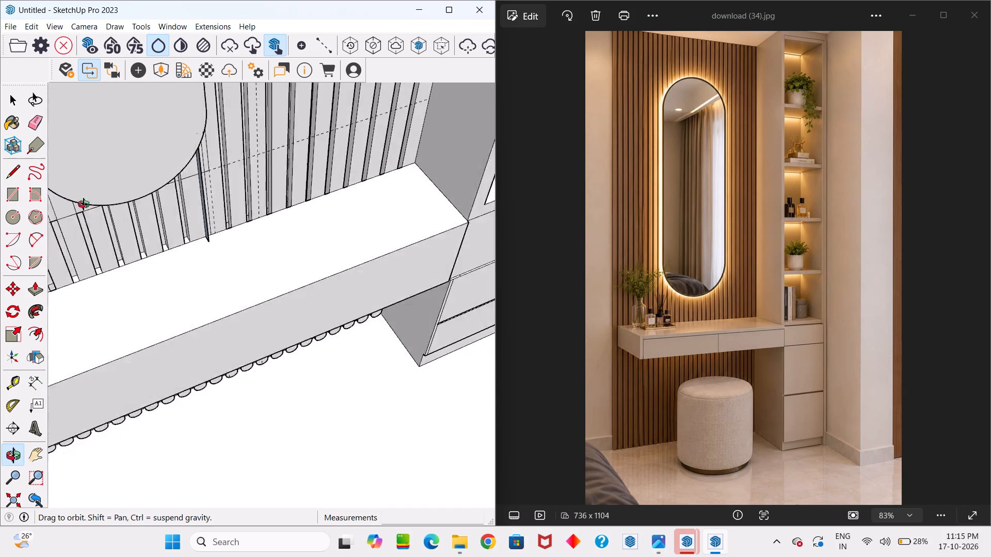
middle_drag(84, 204, 0, 280)
scroll(188, 267, up, 9)
middle_drag(193, 274, 23, 195)
scroll(42, 219, up, 1)
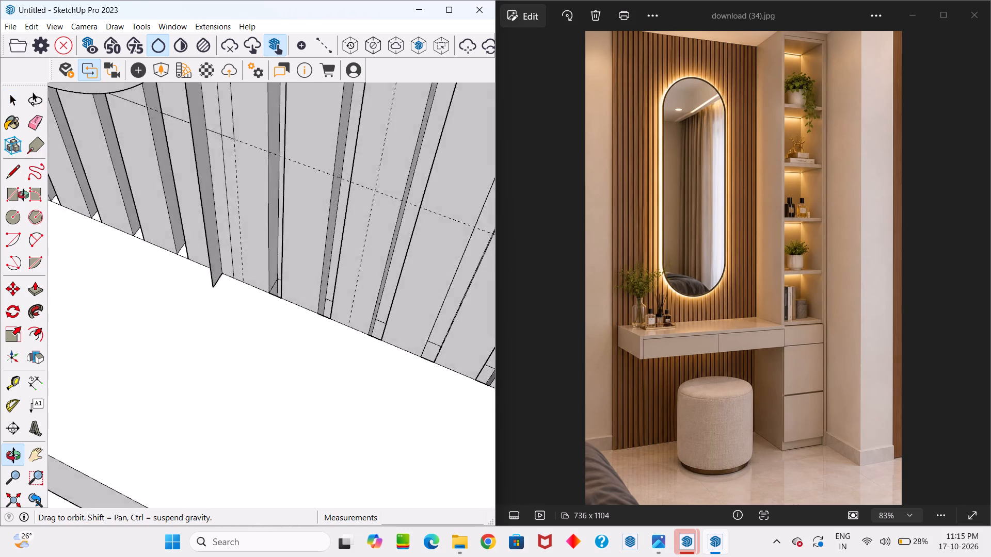
middle_drag(23, 195, 3, 145)
scroll(180, 236, up, 3)
middle_drag(238, 275, 533, 281)
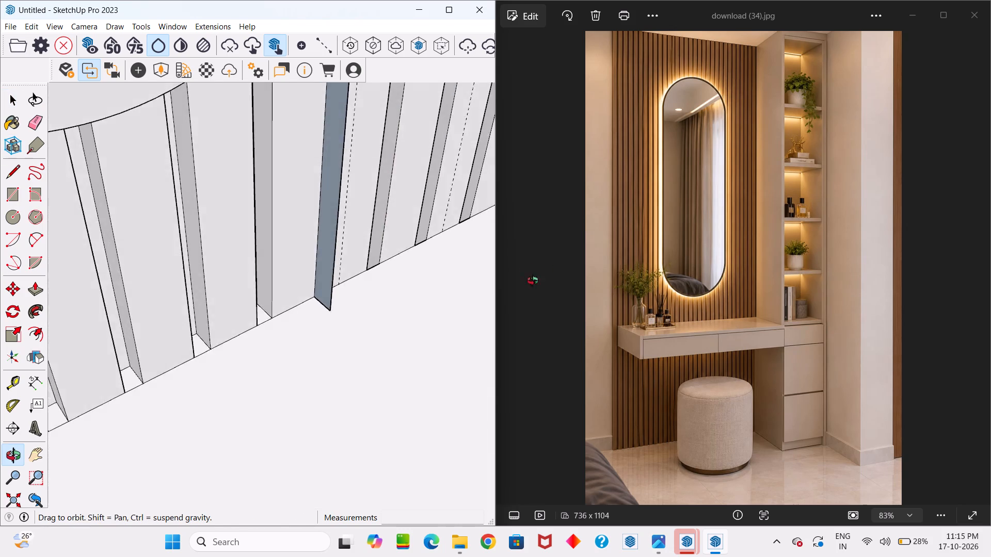
middle_drag(533, 281, 454, 289)
scroll(317, 218, up, 2)
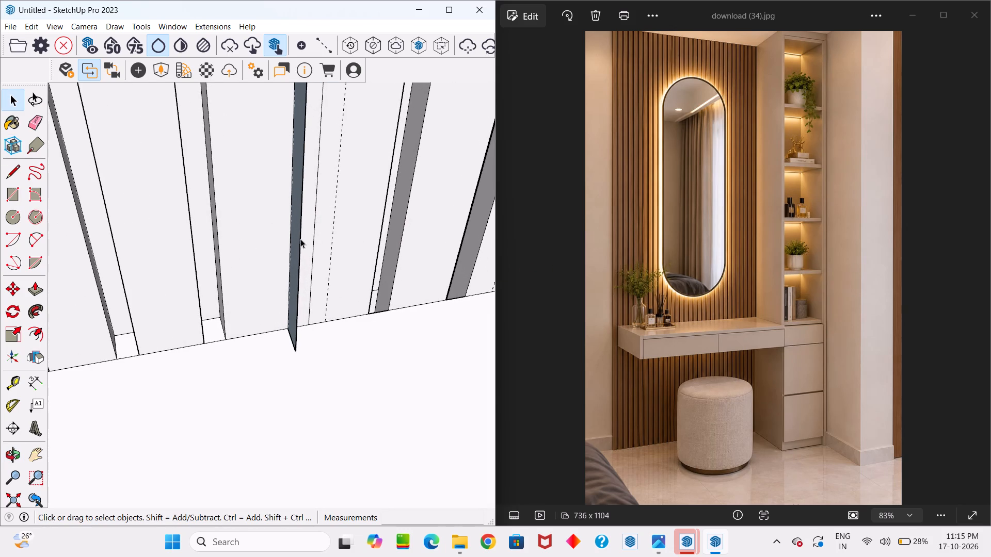
middle_drag(299, 239, 278, 335)
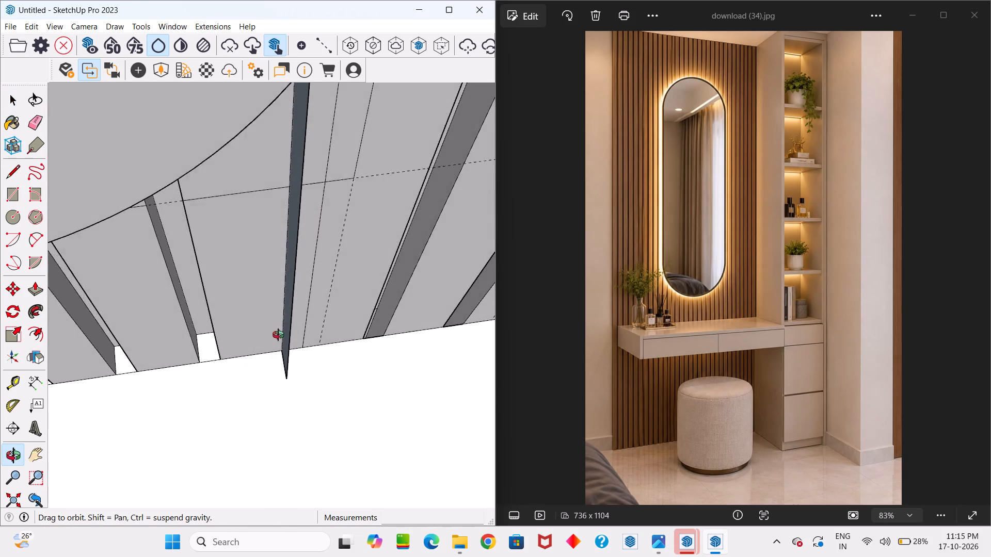
middle_drag(278, 335, 280, 331)
middle_drag(295, 276, 129, 260)
scroll(345, 243, up, 3)
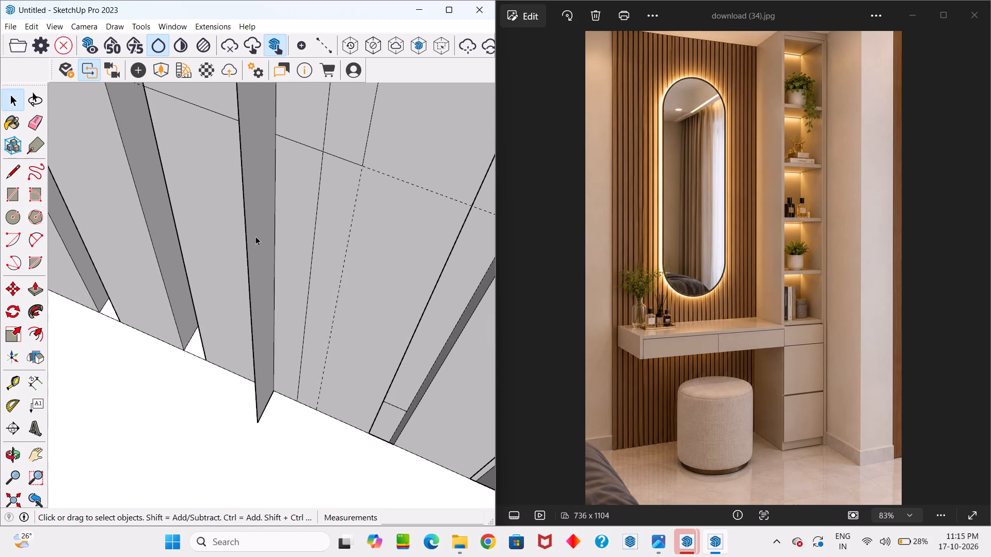
click(255, 234)
key(Delete)
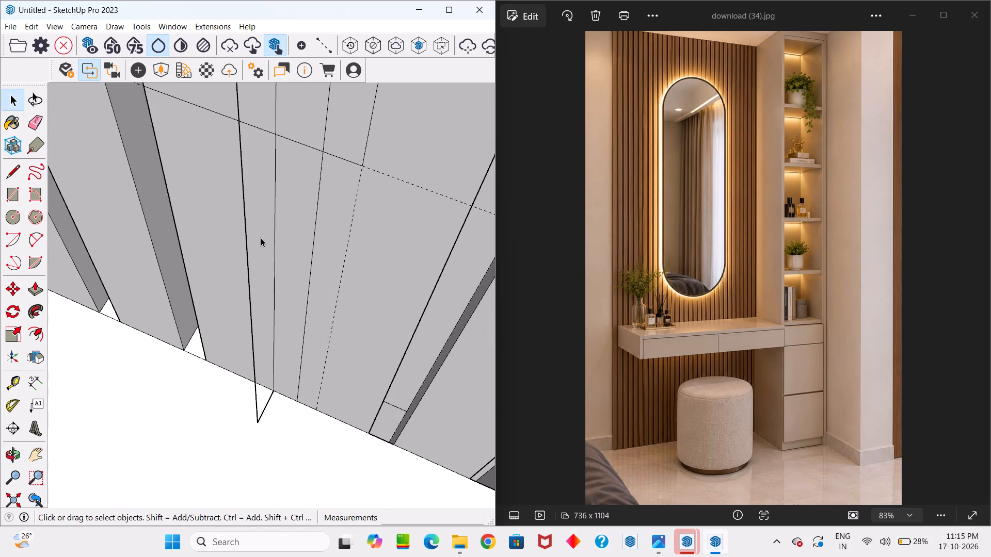
Erase the leftover edges sticking out below the slat and the stray edge stub on the mirror's lower-right curve.
middle_drag(258, 286, 177, 299)
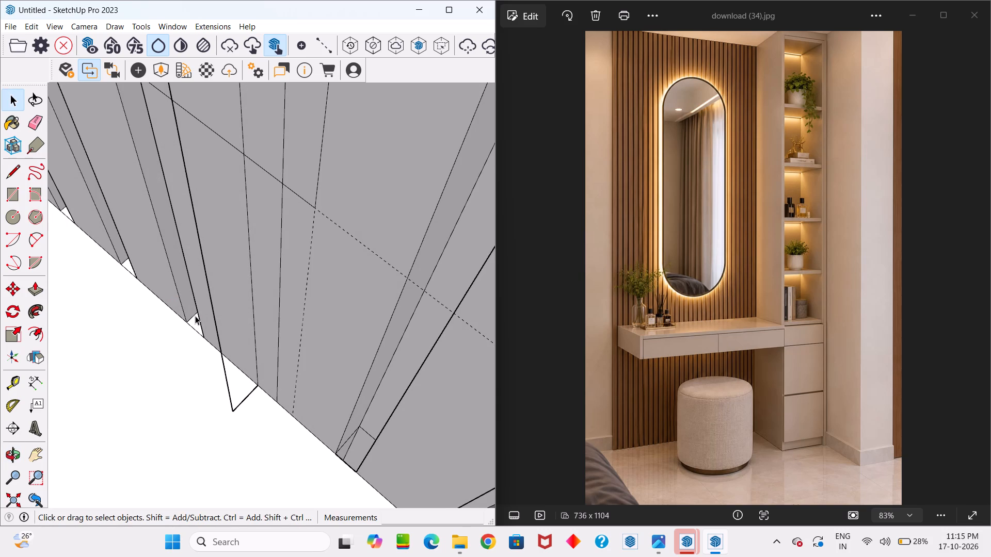
key(e)
click(211, 290)
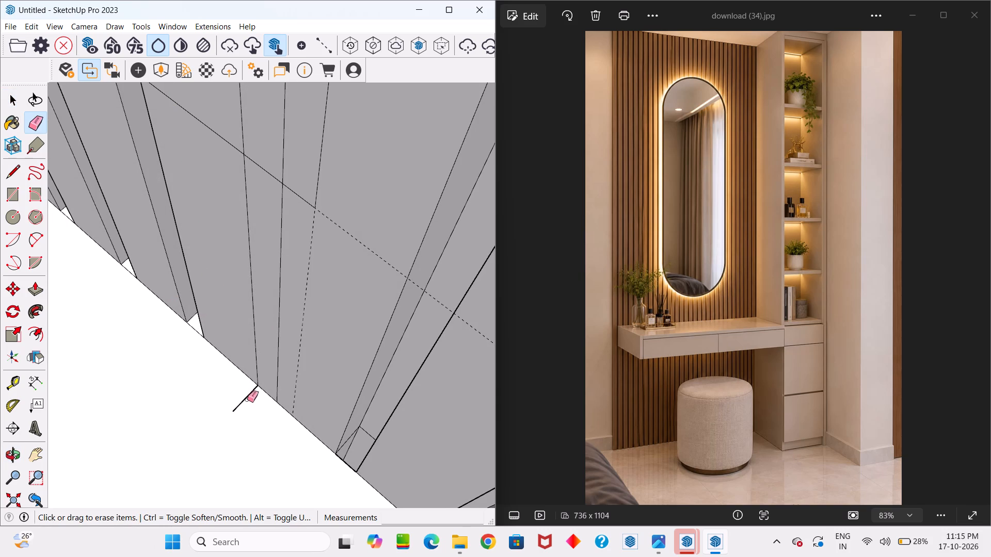
click(248, 394)
scroll(262, 379, down, 12)
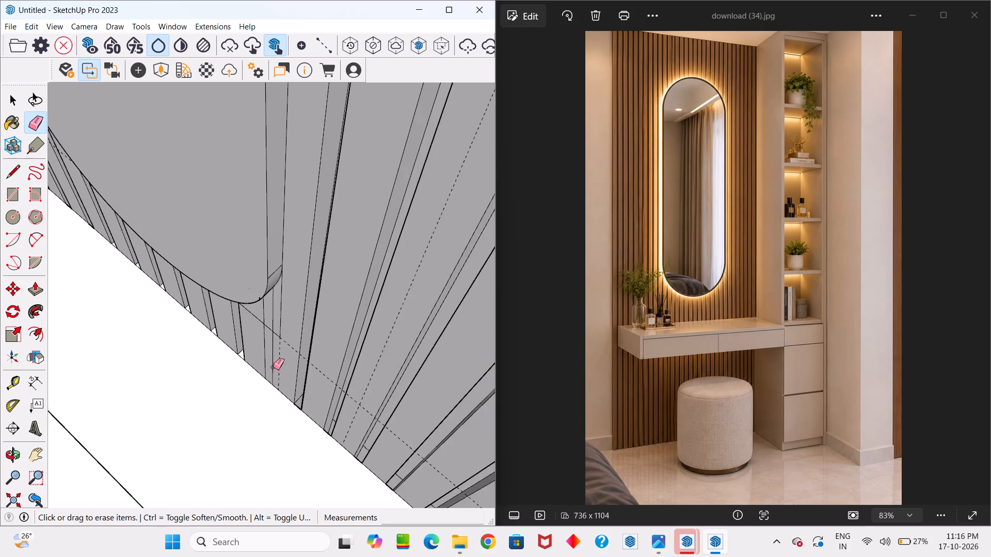
middle_drag(276, 350, 394, 314)
scroll(403, 161, up, 11)
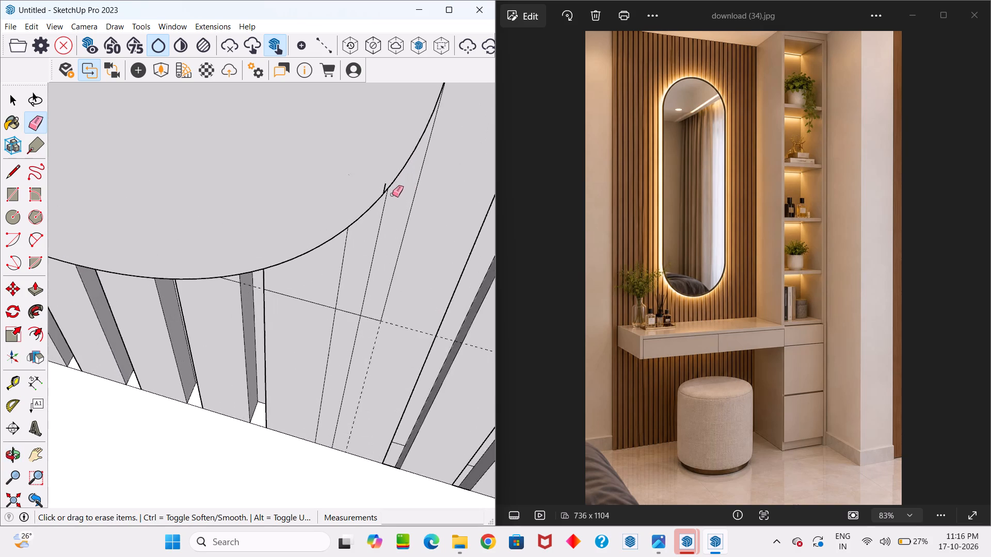
scroll(392, 194, up, 8)
click(377, 181)
scroll(377, 185, down, 12)
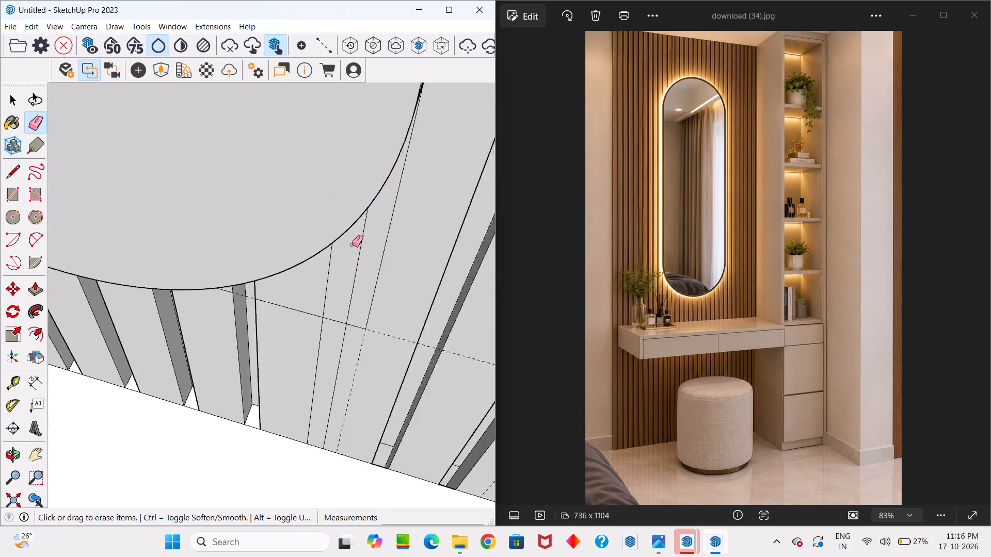
scroll(352, 244, down, 1)
Examine the mirror's lower arc and the small opening between it and the short slats for leftover geometry.
key(space)
scroll(337, 265, down, 6)
middle_drag(348, 292, 346, 256)
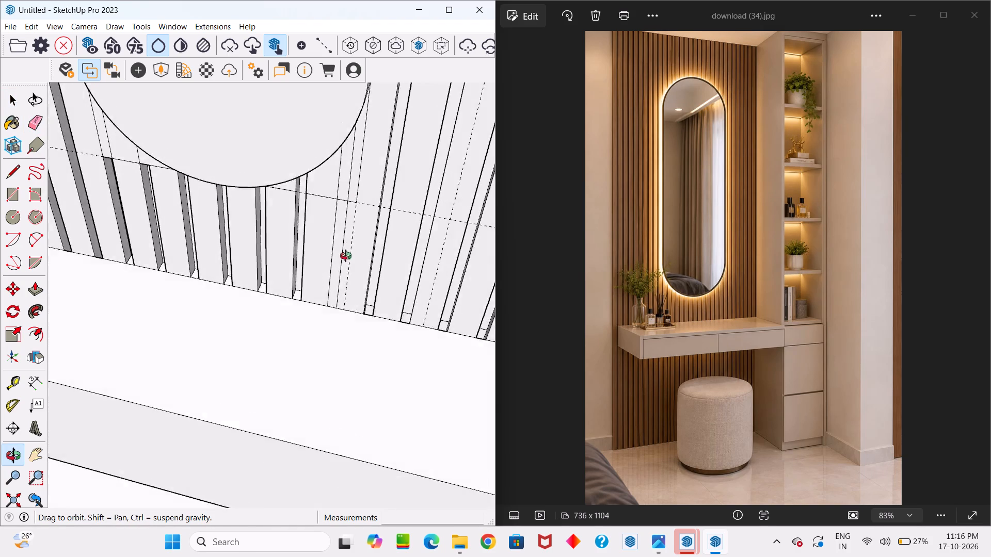
middle_drag(346, 256, 339, 264)
scroll(331, 252, up, 4)
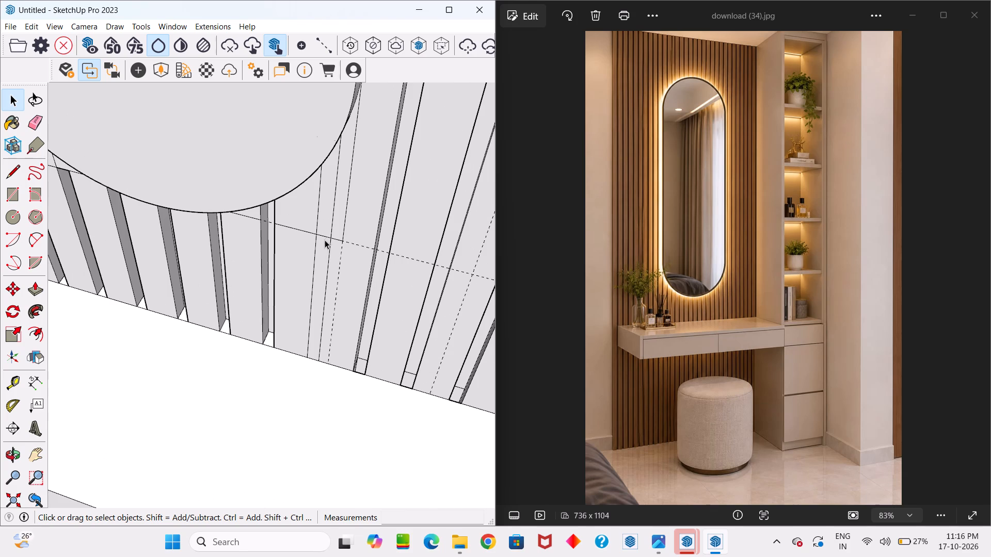
middle_drag(329, 249, 396, 104)
scroll(351, 139, down, 7)
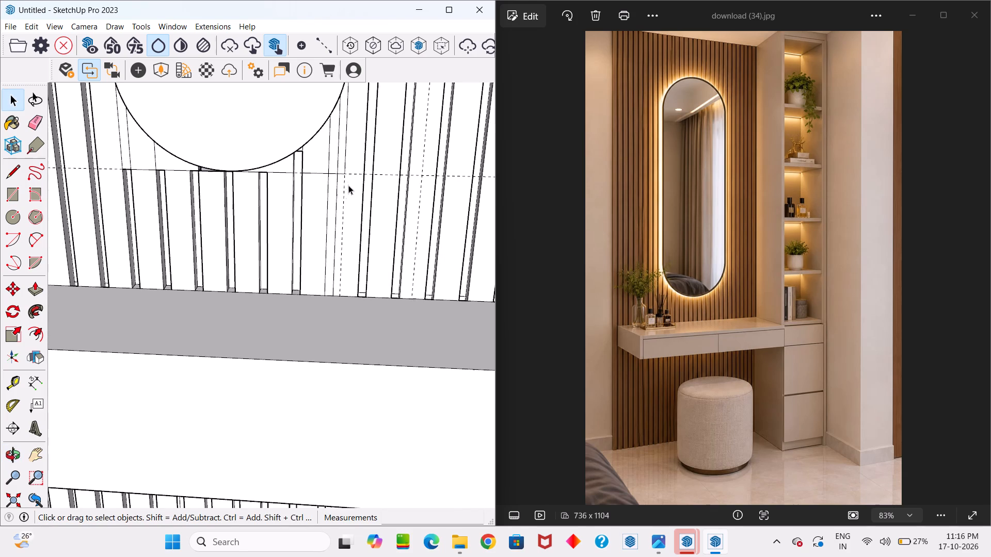
middle_drag(326, 189, 333, 205)
drag(325, 189, 334, 305)
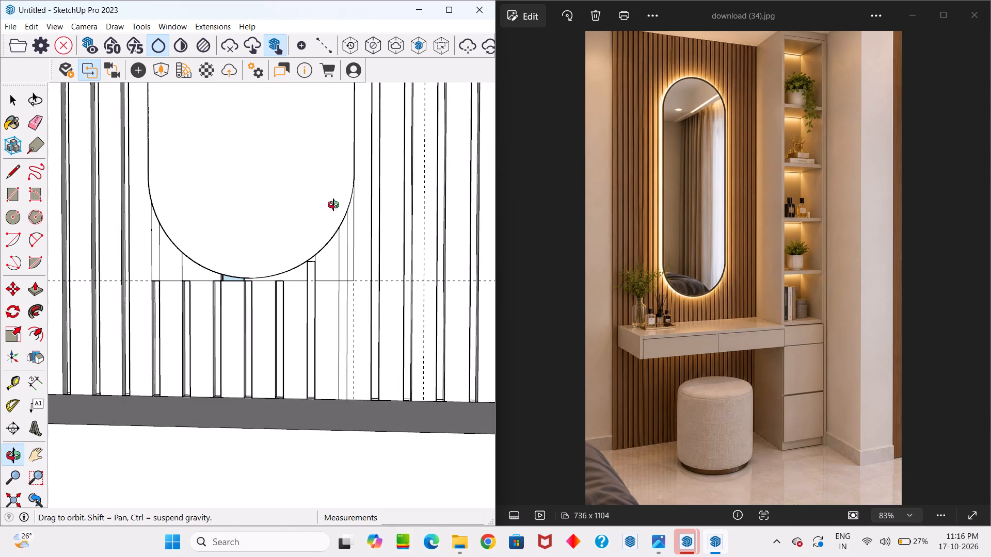
middle_drag(333, 205, 330, 201)
scroll(220, 281, up, 4)
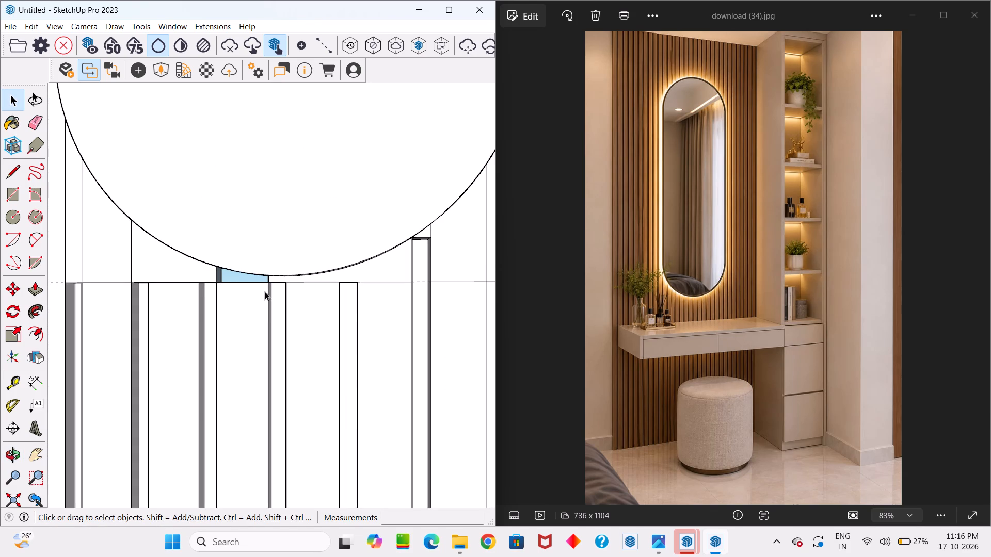
middle_drag(266, 287, 369, 220)
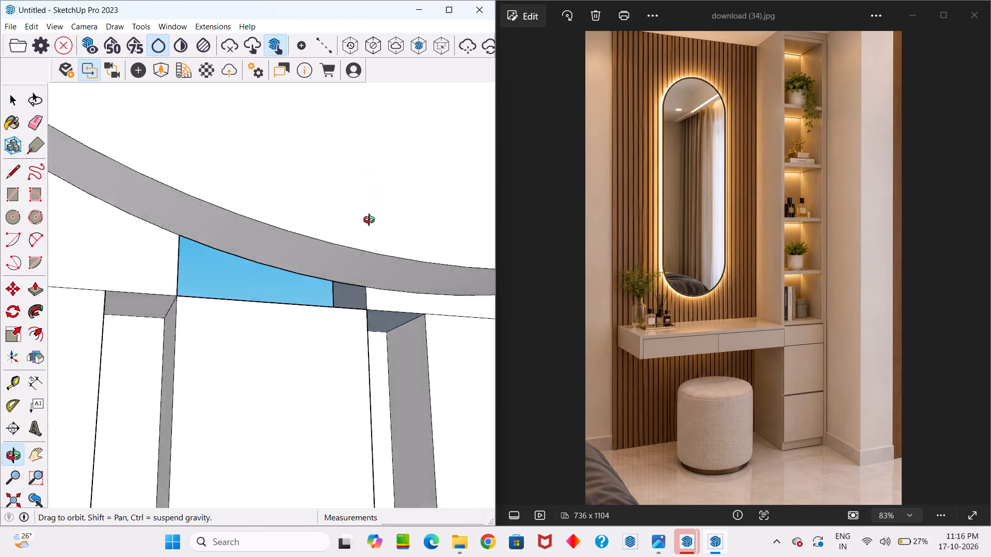
middle_drag(369, 220, 323, 259)
scroll(290, 294, up, 5)
scroll(288, 299, down, 10)
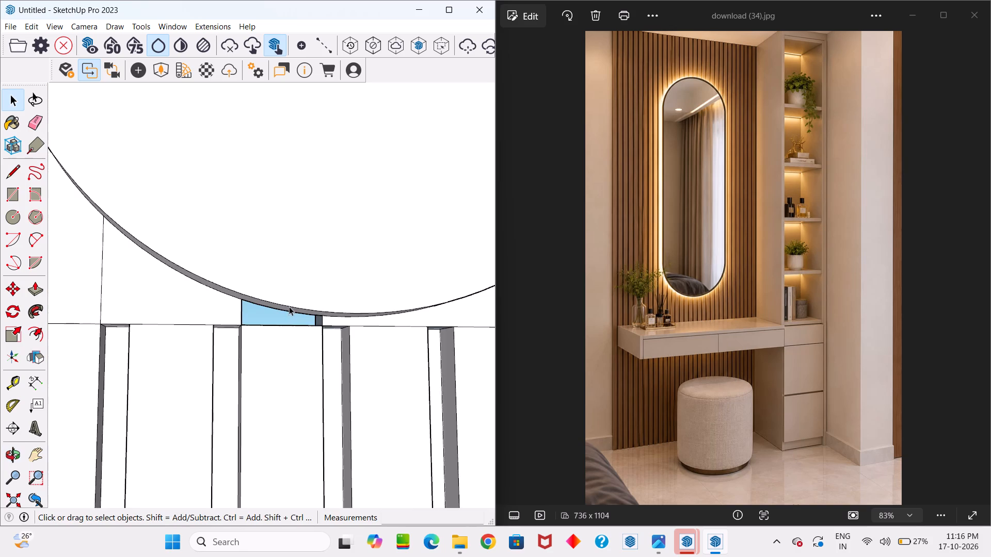
middle_drag(315, 311, 289, 303)
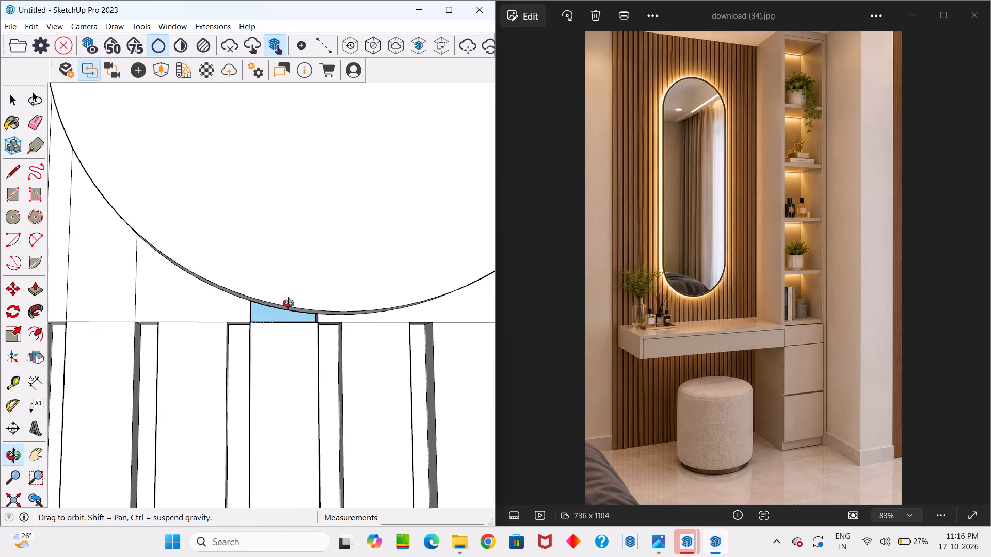
middle_drag(289, 303, 297, 256)
scroll(297, 305, up, 3)
middle_drag(320, 320, 452, 383)
scroll(311, 318, up, 8)
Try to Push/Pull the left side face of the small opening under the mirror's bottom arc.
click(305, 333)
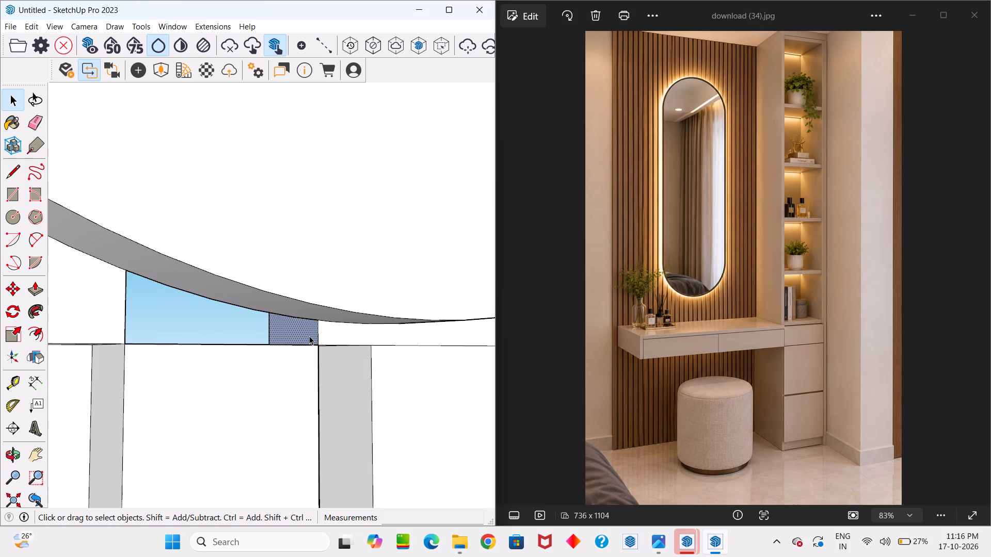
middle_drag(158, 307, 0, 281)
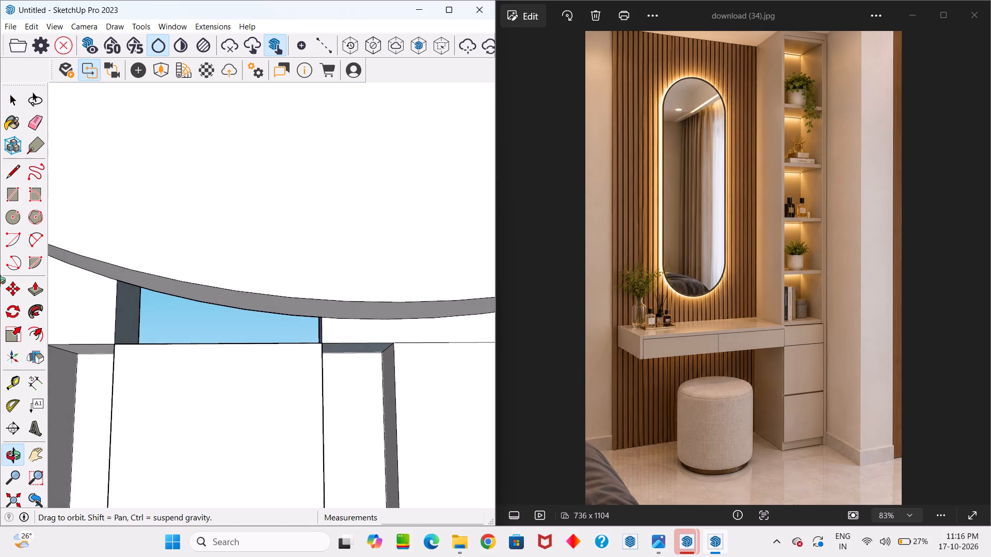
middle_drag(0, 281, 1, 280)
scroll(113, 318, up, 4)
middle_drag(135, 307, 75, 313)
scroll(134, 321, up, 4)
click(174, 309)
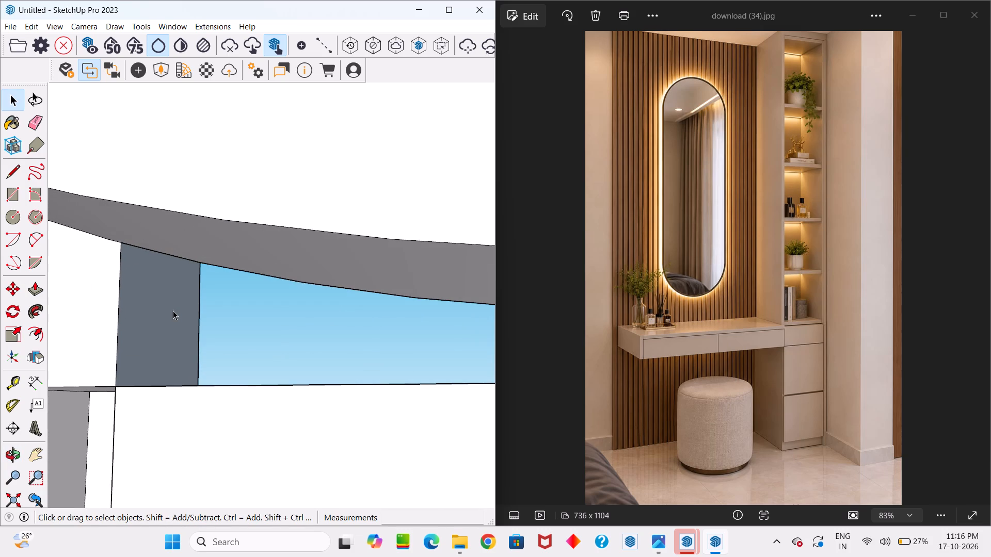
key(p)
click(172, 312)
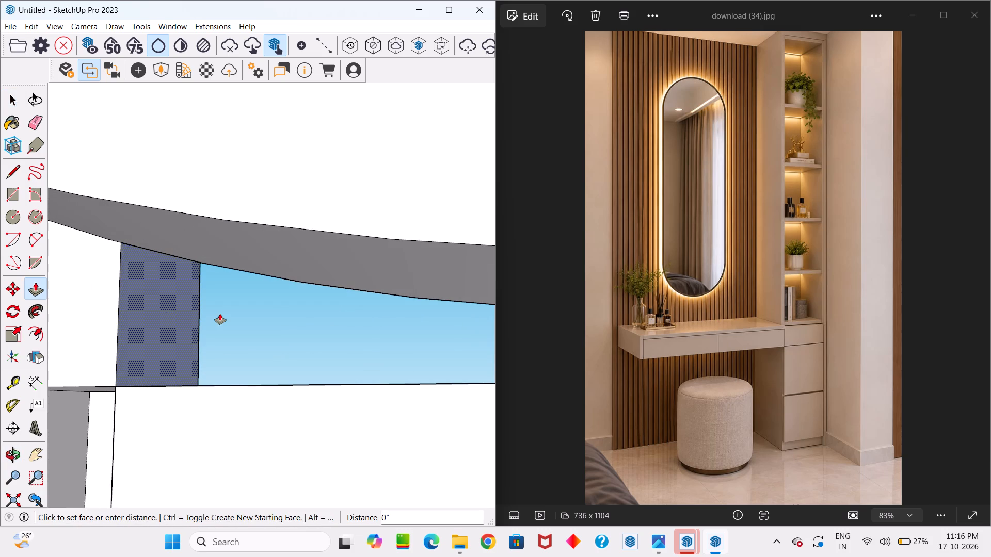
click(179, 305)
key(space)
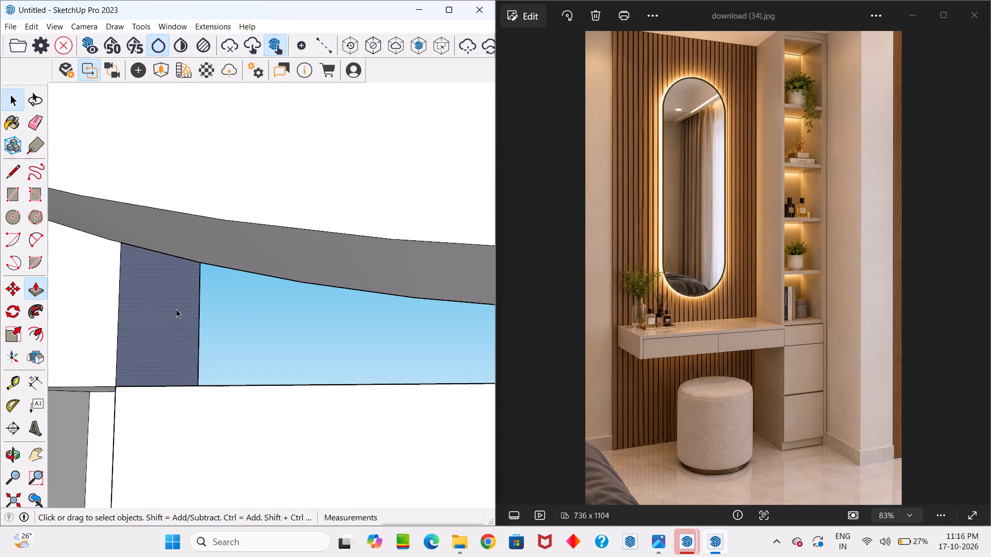
Reverse the left side face of the small opening under the mirror's bottom arc.
click(167, 311)
right_click(167, 311)
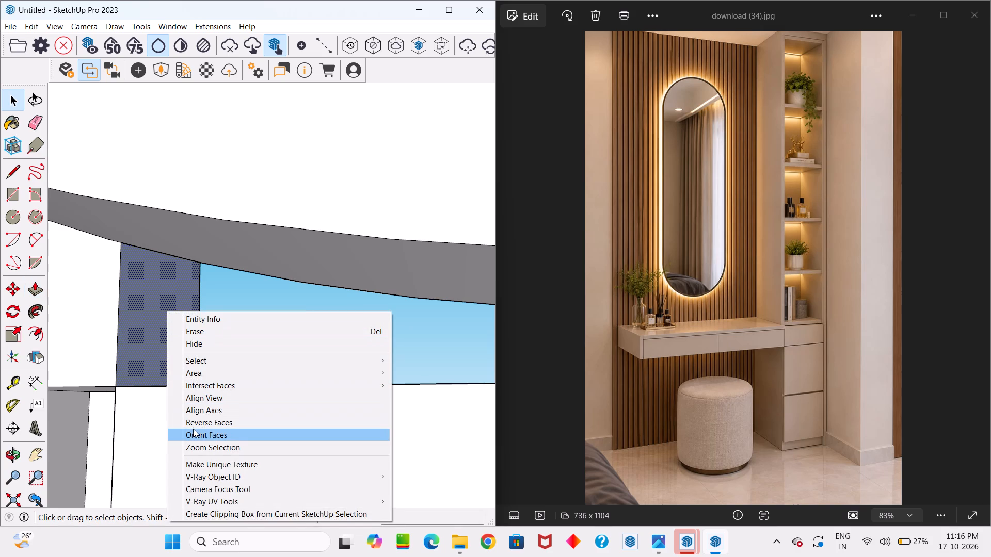
click(197, 423)
Push/Pull the left side face of the opening under the mirror's arc outward about 1/16 inch.
click(165, 328)
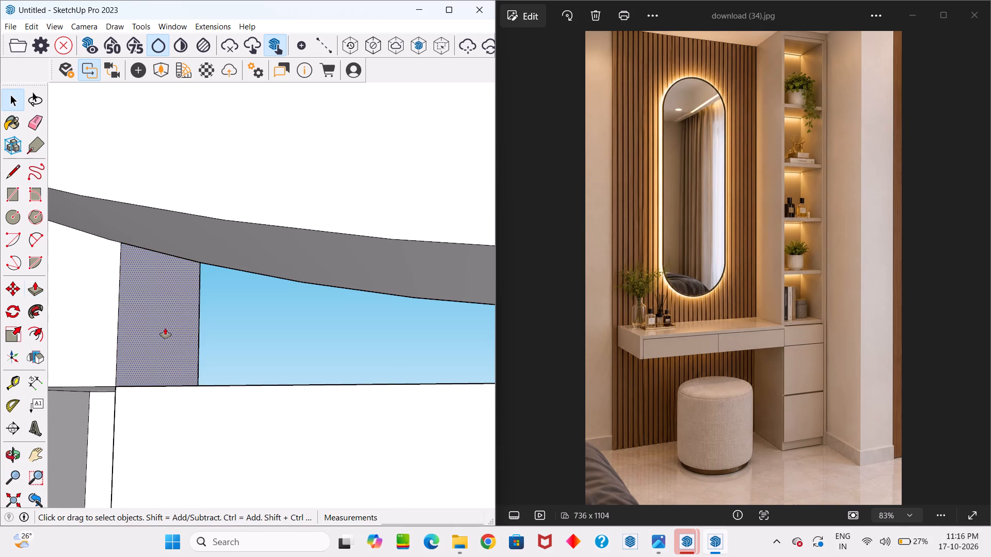
key(p)
click(162, 328)
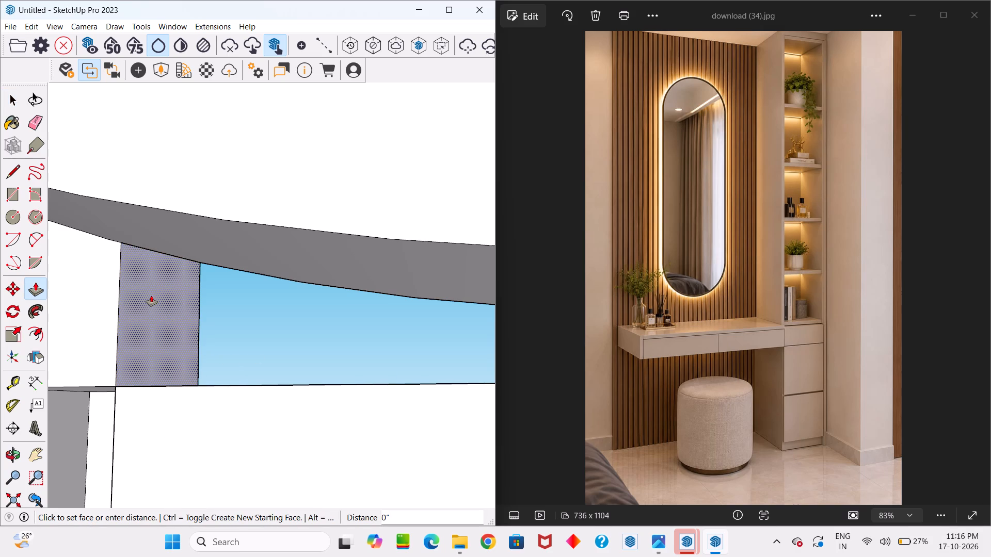
drag(151, 296, 346, 338)
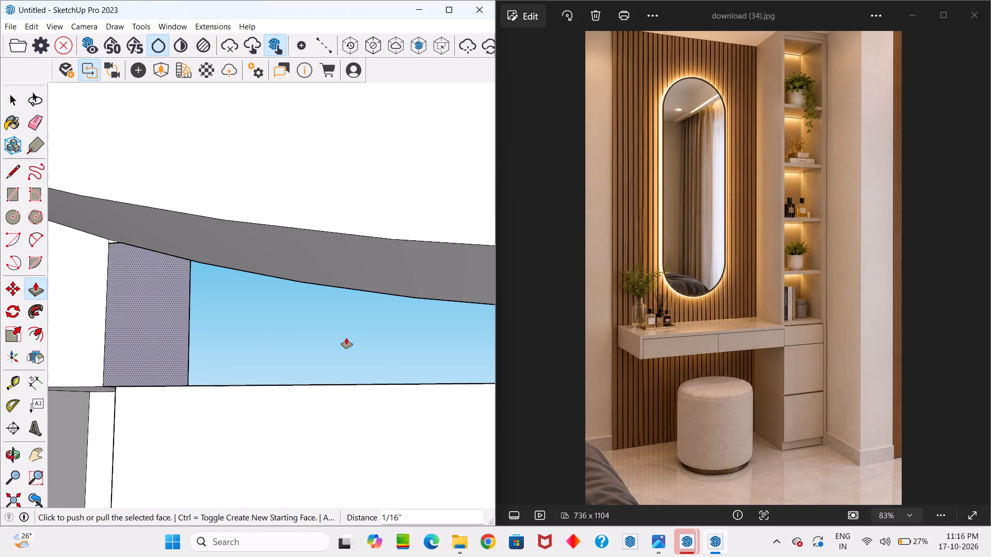
drag(346, 338, 349, 339)
key(space)
Examine the mirror opening and slat gaps from the front, then from the back of the wall.
scroll(286, 332, down, 4)
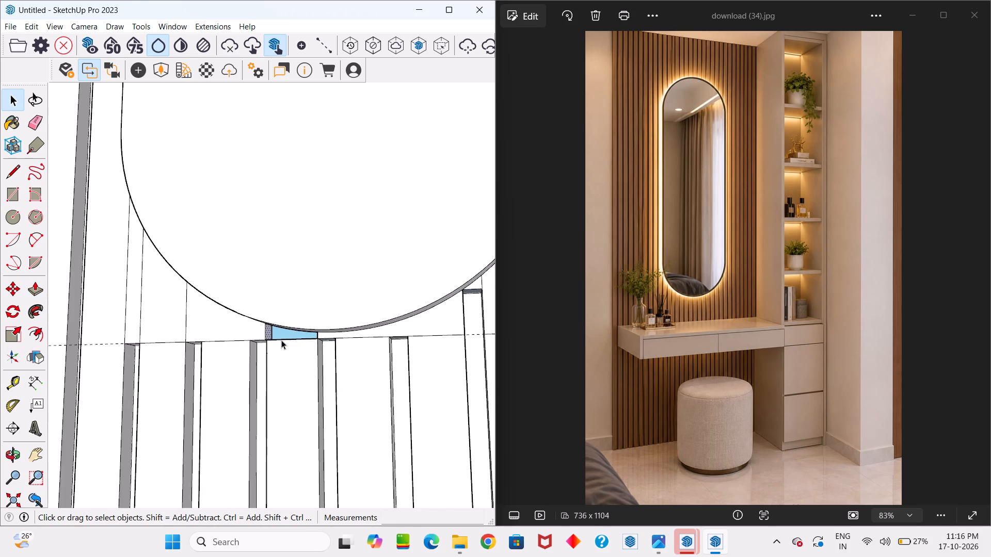
middle_drag(281, 335, 295, 417)
scroll(278, 351, up, 11)
middle_drag(285, 335, 446, 402)
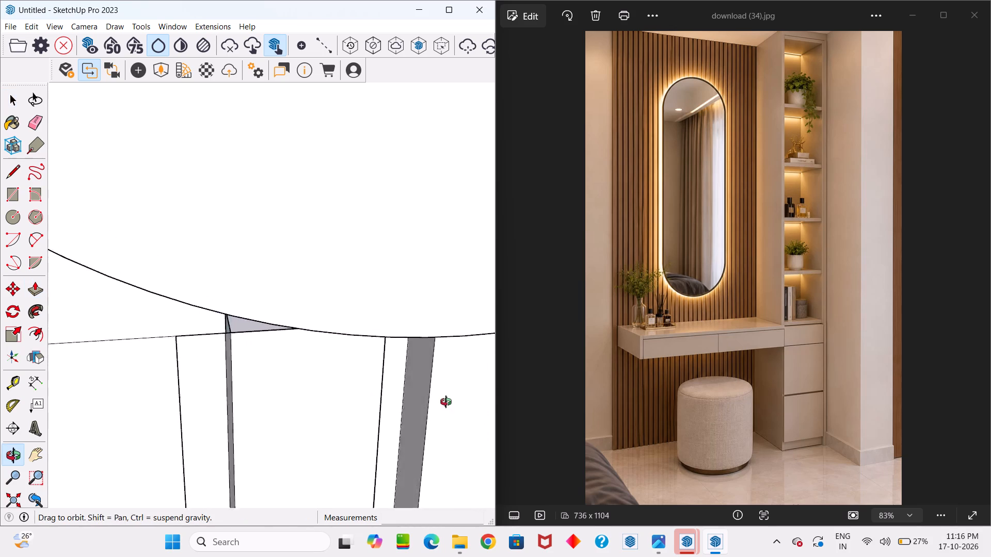
middle_drag(446, 402, 597, 374)
middle_drag(185, 354, 498, 349)
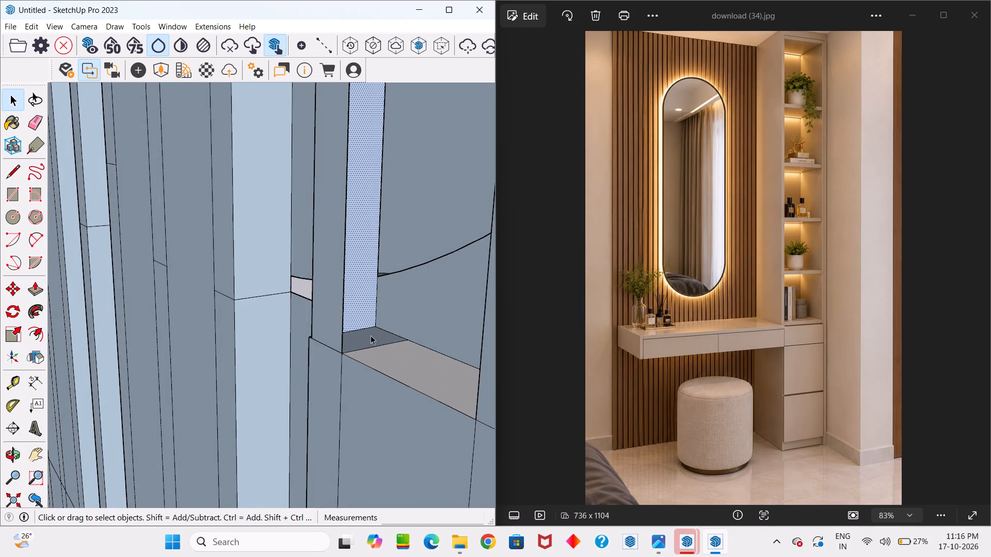
scroll(311, 333, down, 20)
scroll(311, 333, down, 20)
middle_drag(257, 333, 260, 333)
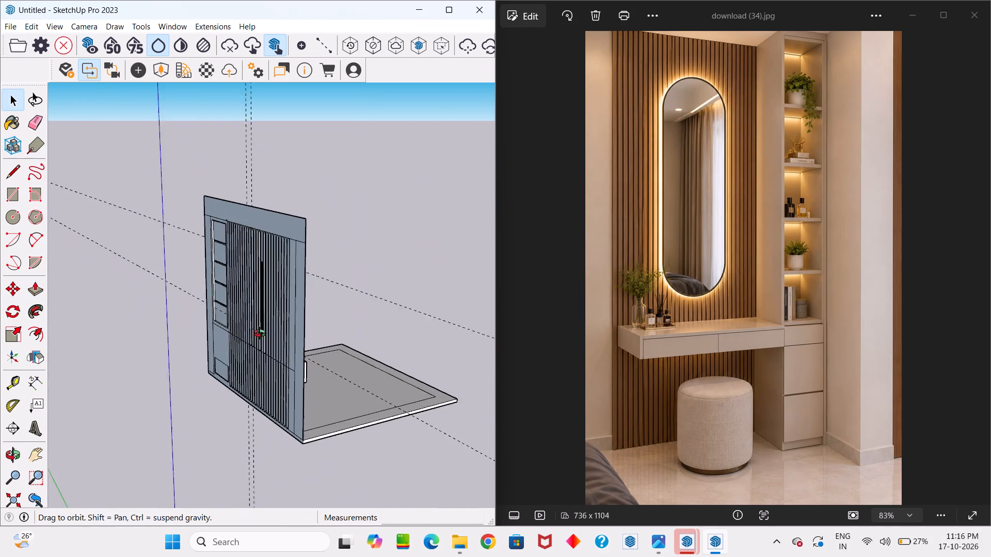
middle_drag(260, 333, 460, 326)
scroll(277, 360, up, 11)
middle_drag(289, 349, 353, 467)
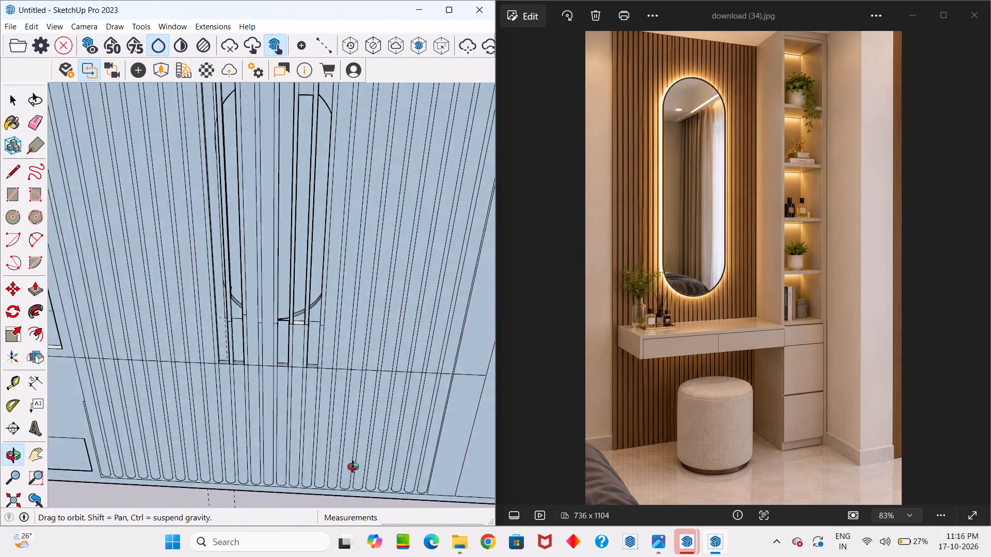
middle_drag(353, 467, 368, 512)
scroll(356, 452, down, 6)
middle_drag(333, 376, 310, 236)
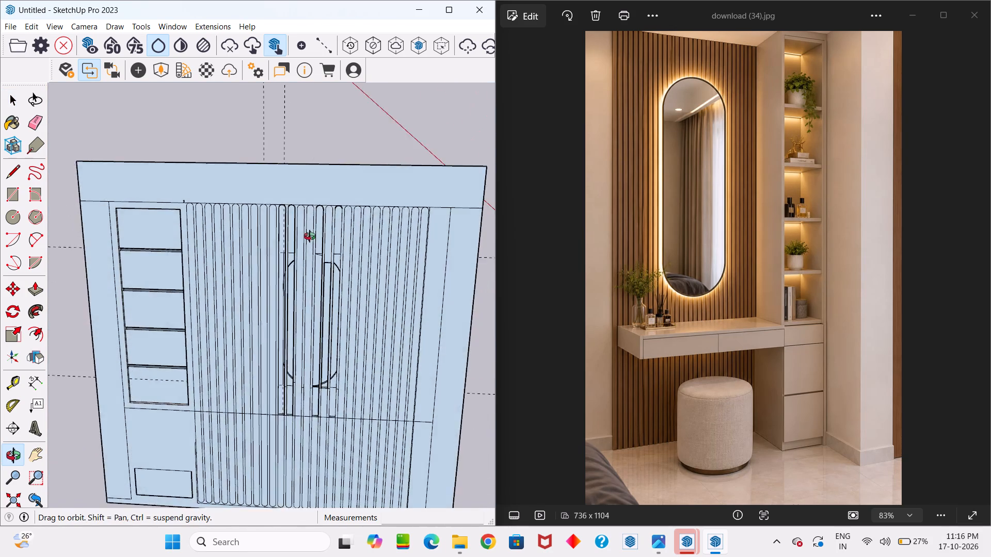
middle_drag(310, 236, 309, 226)
scroll(312, 293, up, 5)
middle_drag(332, 309, 208, 511)
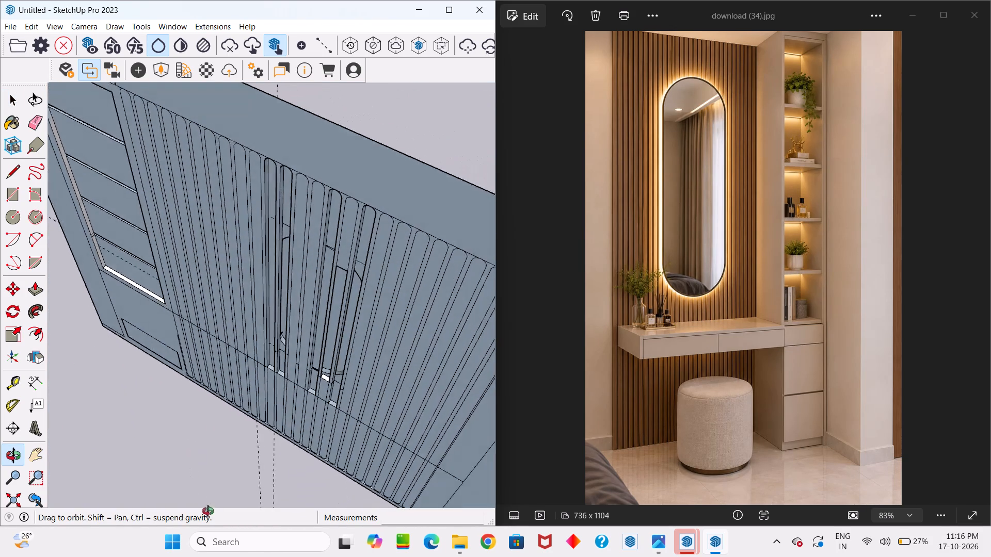
middle_drag(208, 511, 313, 492)
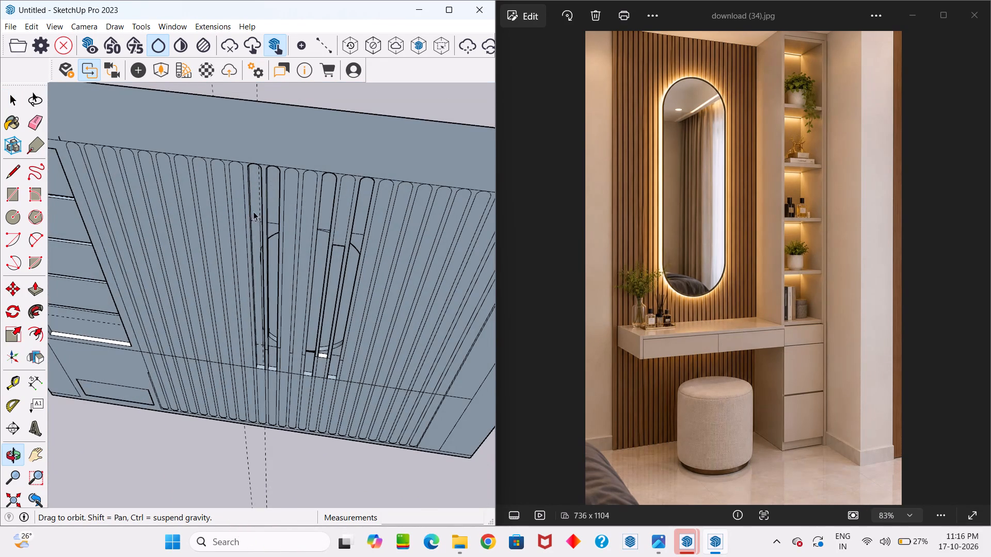
Push/Pull the side face of the open slat gap beside the mirror inward about 1 3/8 inch at the wall's back.
scroll(247, 209, up, 8)
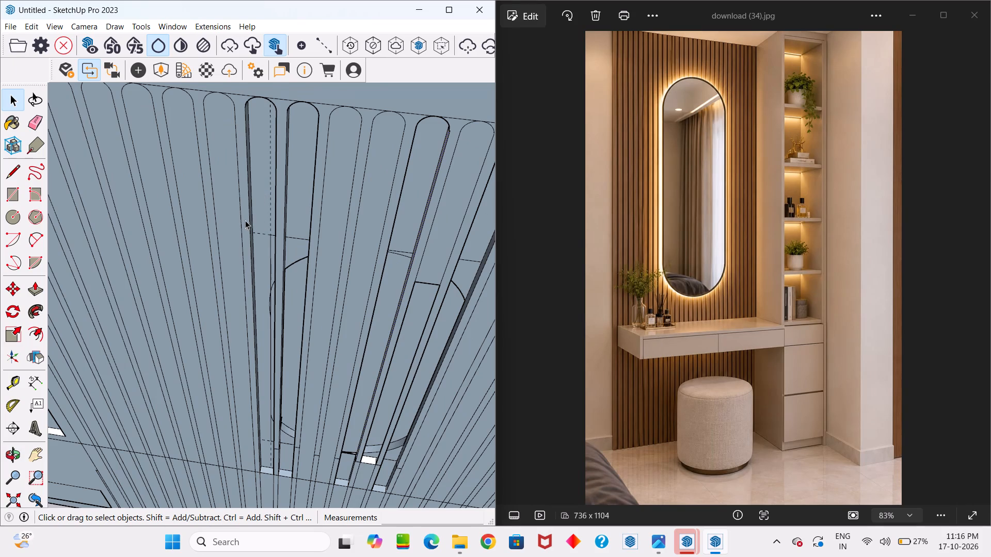
middle_drag(246, 222, 173, 234)
scroll(254, 203, up, 7)
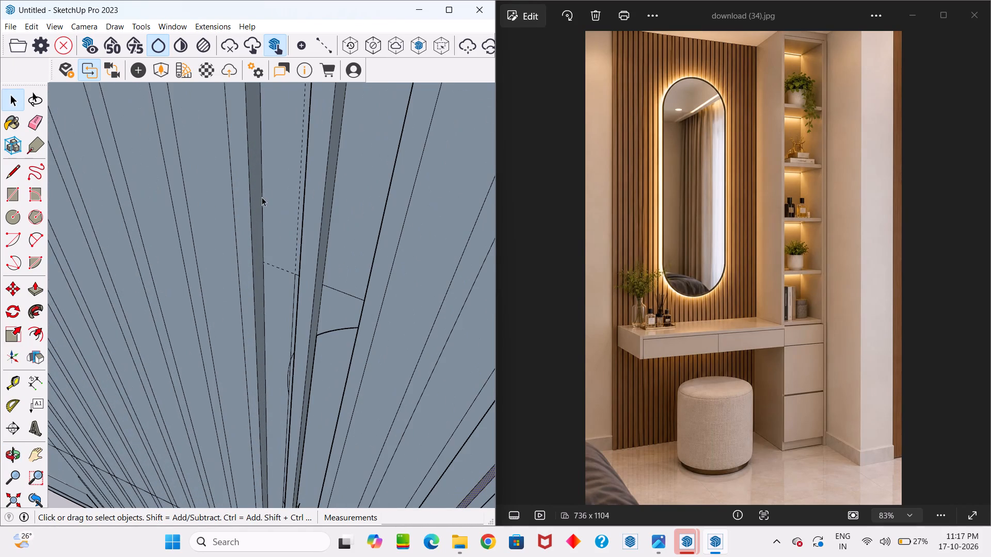
click(257, 207)
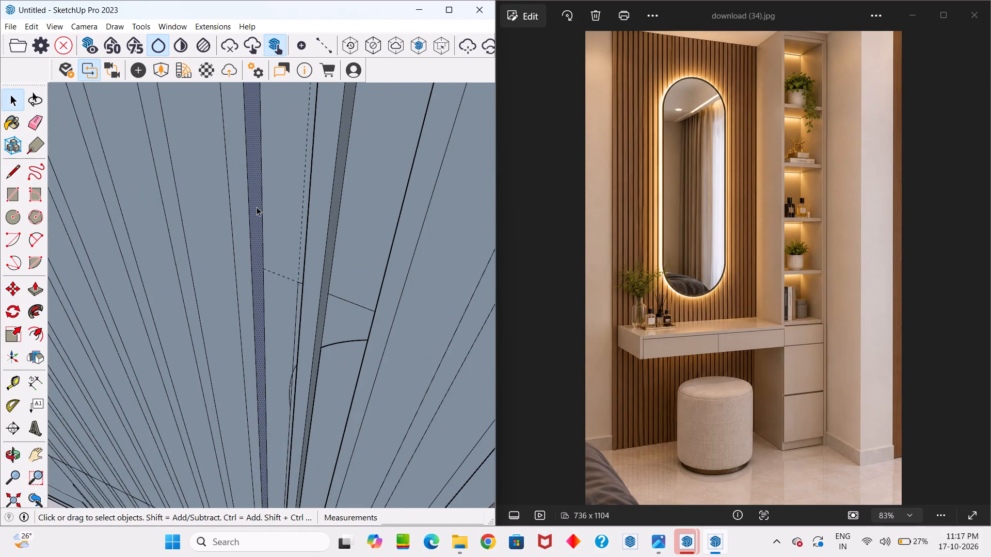
key(p)
click(257, 207)
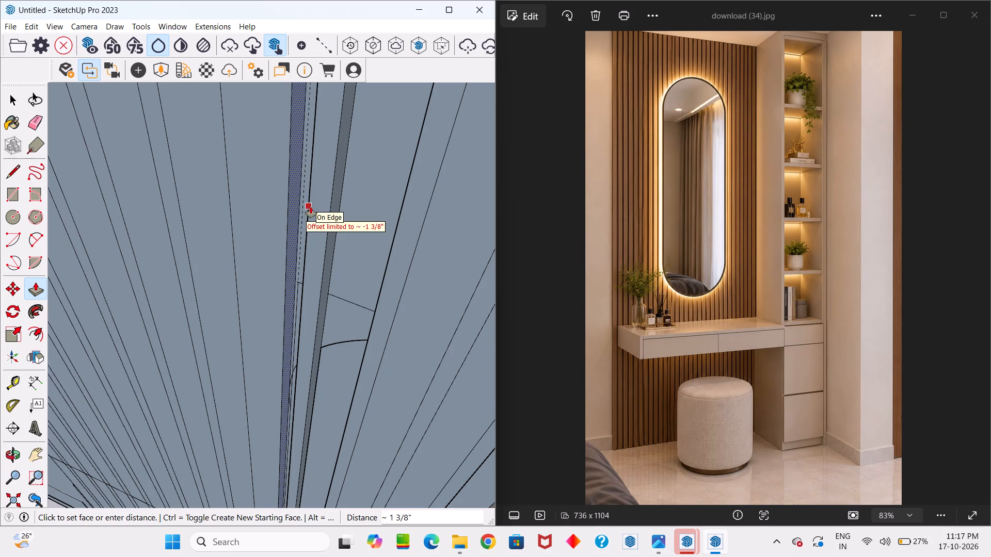
click(311, 207)
scroll(297, 195, up, 6)
drag(291, 179, 321, 206)
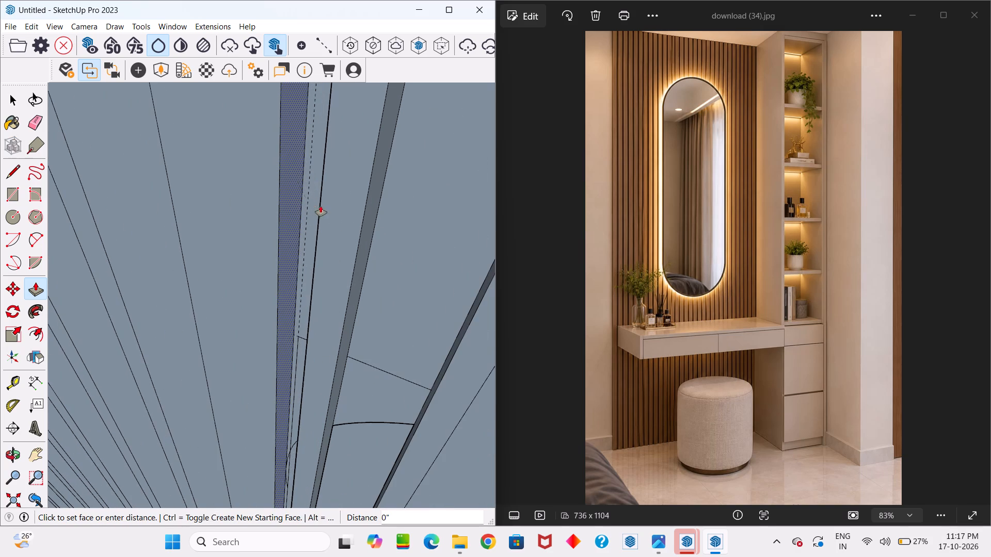
drag(321, 206, 325, 207)
key(space)
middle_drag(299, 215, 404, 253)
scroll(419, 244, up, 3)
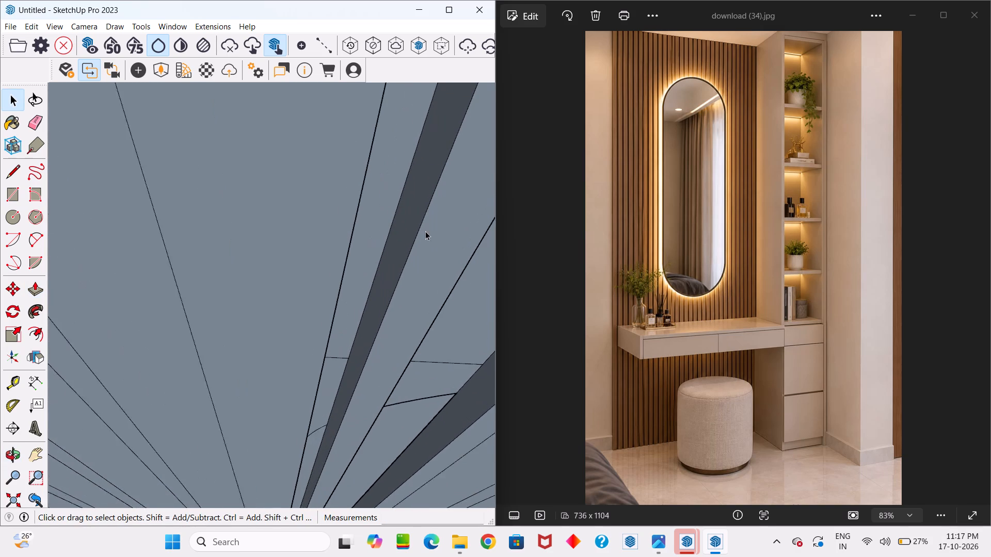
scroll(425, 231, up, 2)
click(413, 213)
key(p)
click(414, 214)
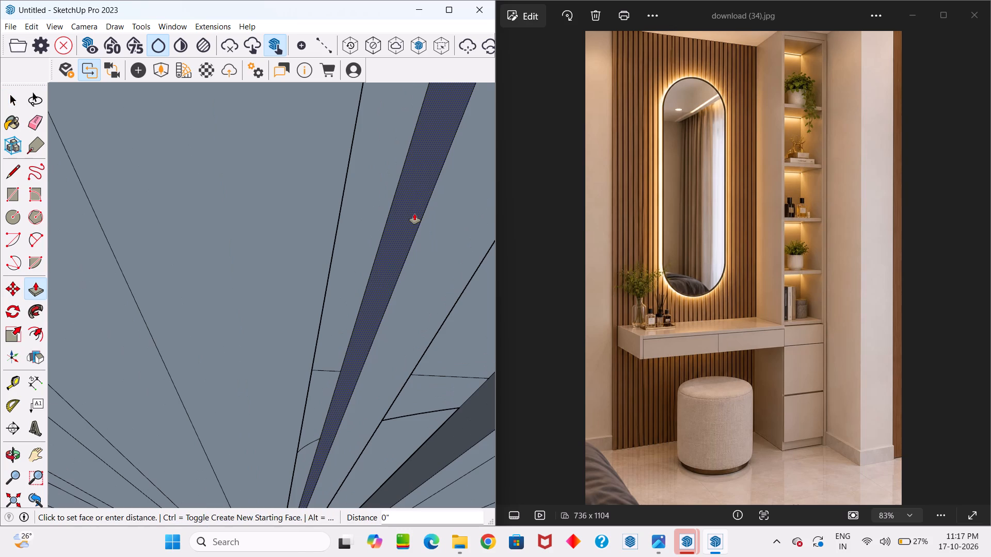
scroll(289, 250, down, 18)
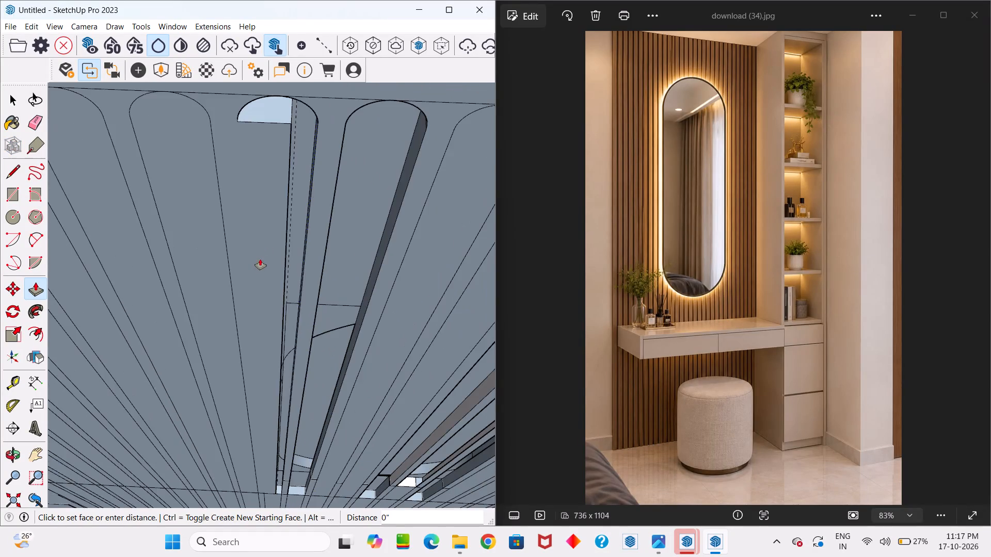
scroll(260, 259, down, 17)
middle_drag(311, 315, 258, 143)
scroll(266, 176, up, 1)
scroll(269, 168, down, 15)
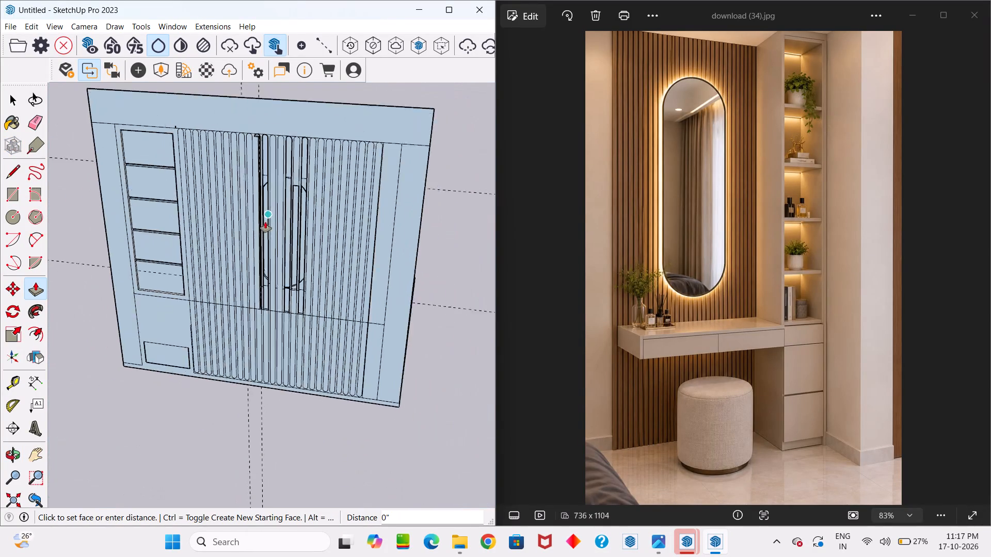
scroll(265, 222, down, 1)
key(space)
Draw a 10' by 10' rectangle corner to corner over the wall's back, and repeat it from the opposite corner.
middle_drag(321, 214, 388, 149)
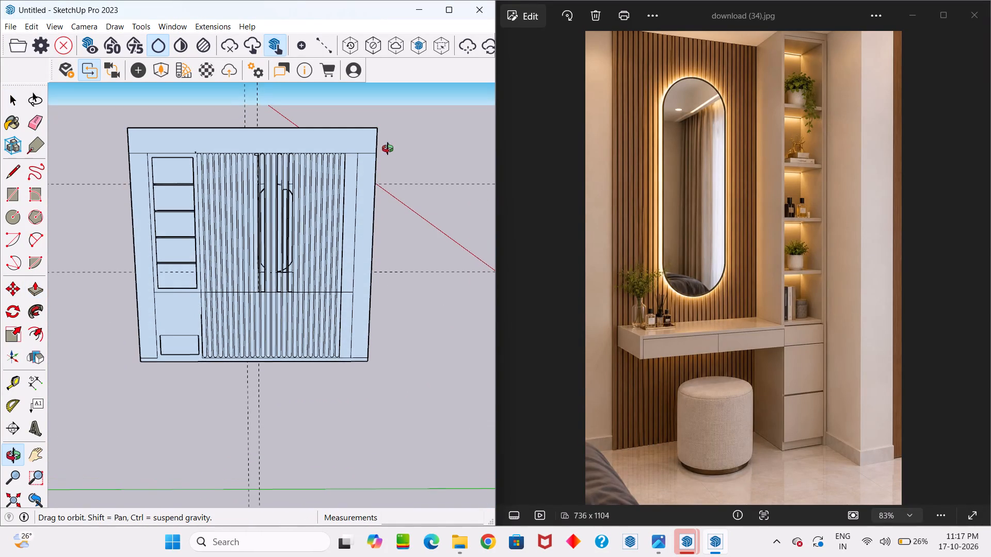
middle_drag(388, 149, 388, 149)
key(r)
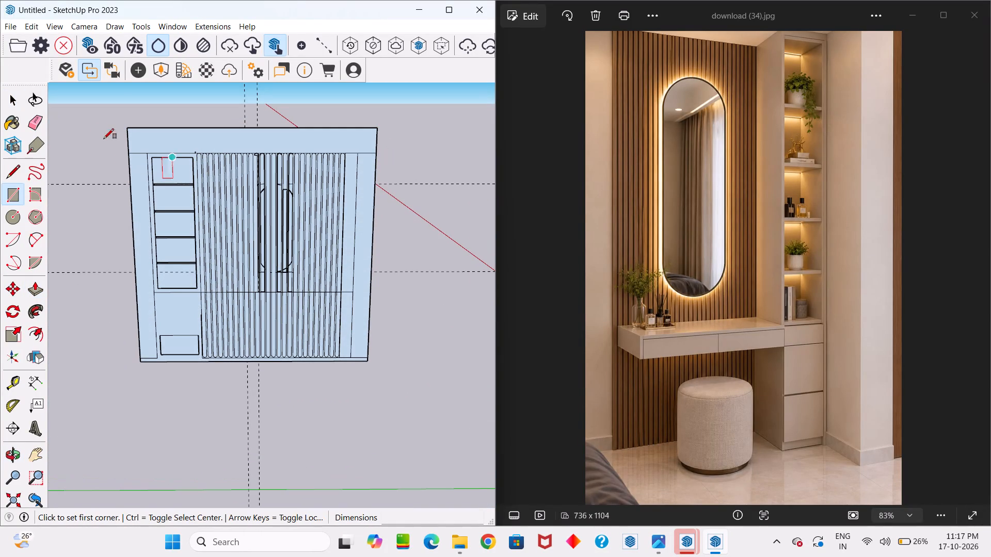
click(125, 129)
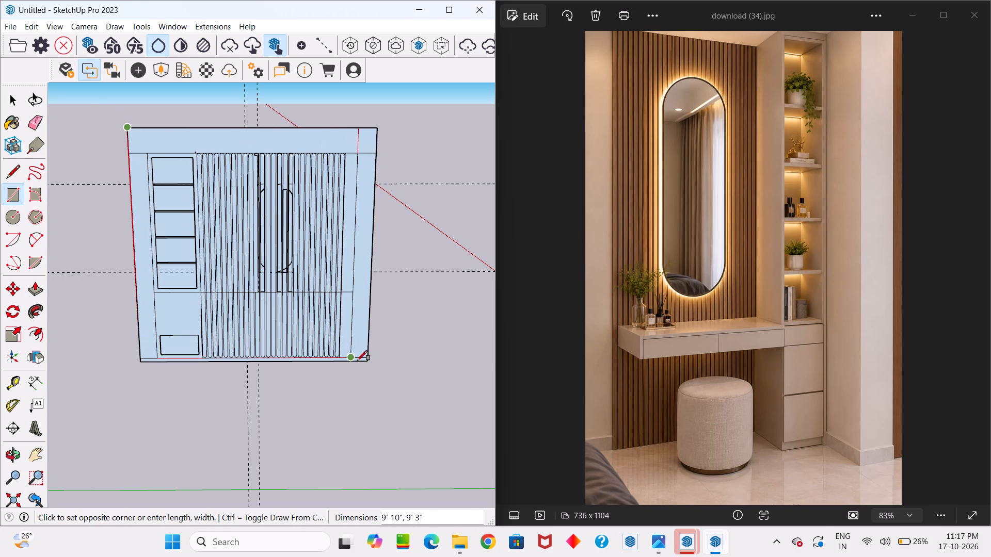
click(366, 364)
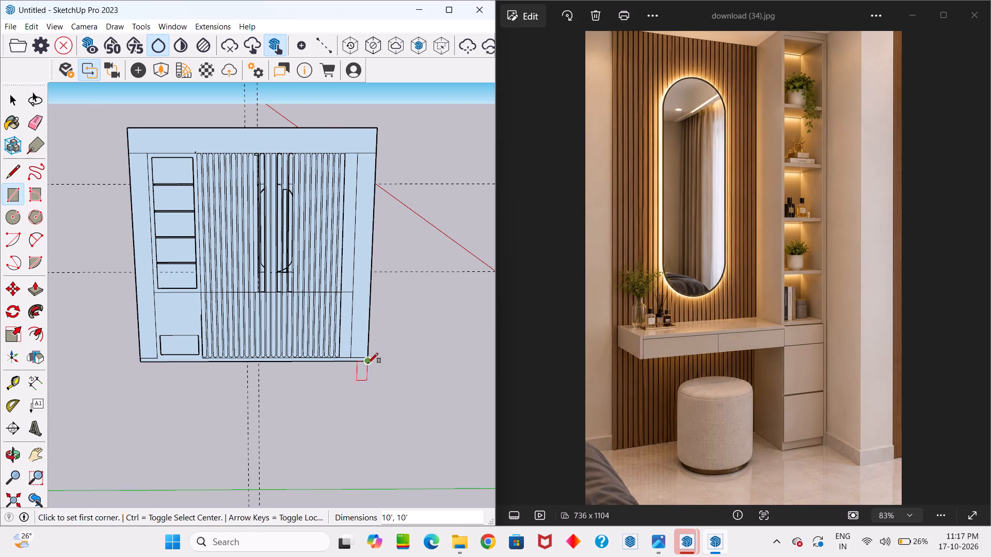
click(368, 363)
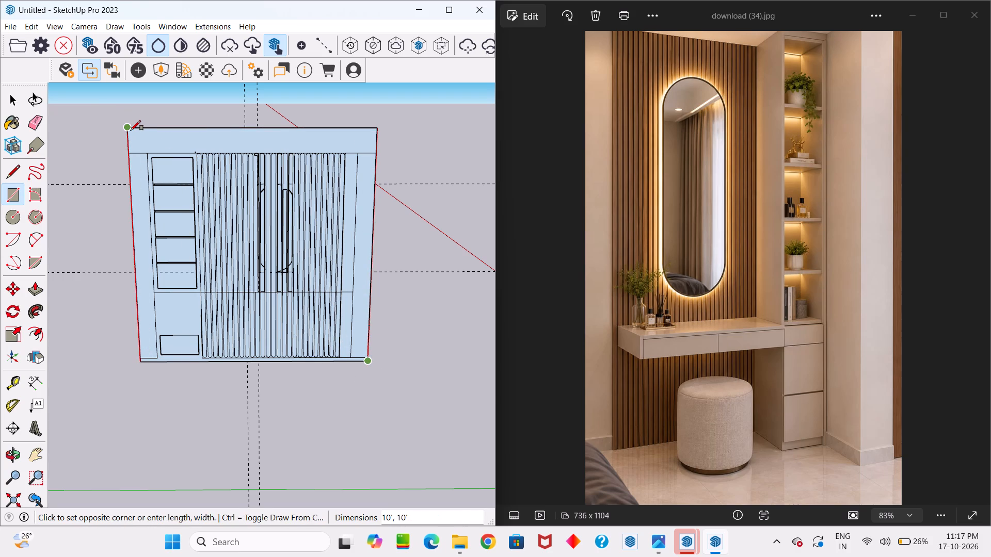
click(131, 130)
key(space)
Examine the whole vanity wall and floor from the front, side and above, comparing them with the reference photo.
scroll(179, 169, down, 1)
middle_drag(144, 212, 0, 278)
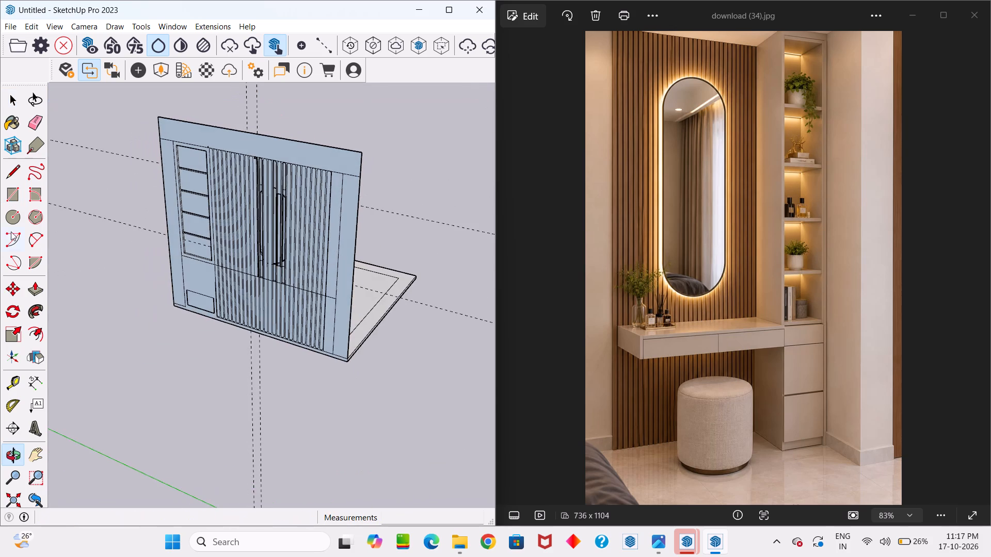
scroll(367, 173, down, 1)
middle_drag(354, 184, 13, 213)
middle_drag(267, 218, 4, 162)
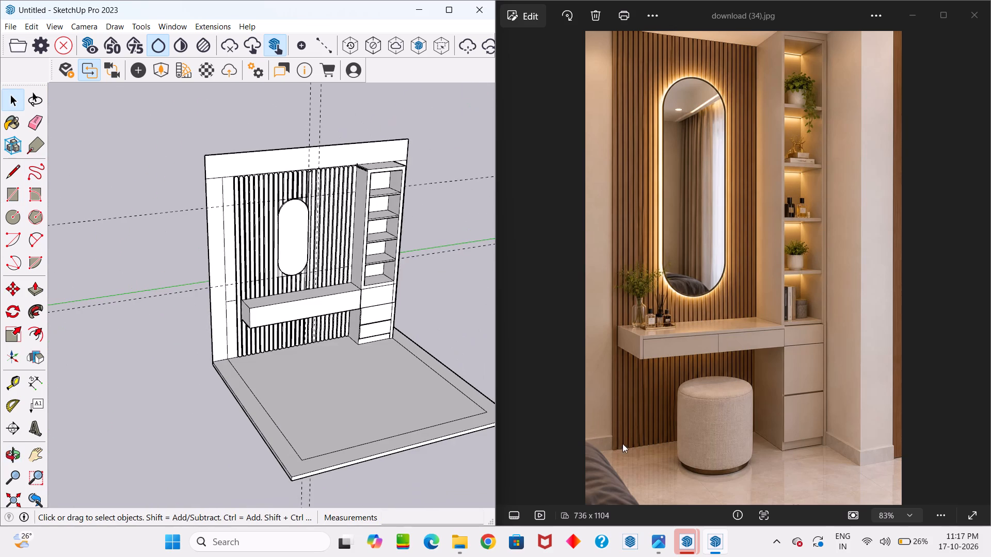
scroll(628, 458, down, 5)
scroll(429, 362, down, 6)
middle_drag(388, 339, 225, 291)
scroll(313, 362, up, 5)
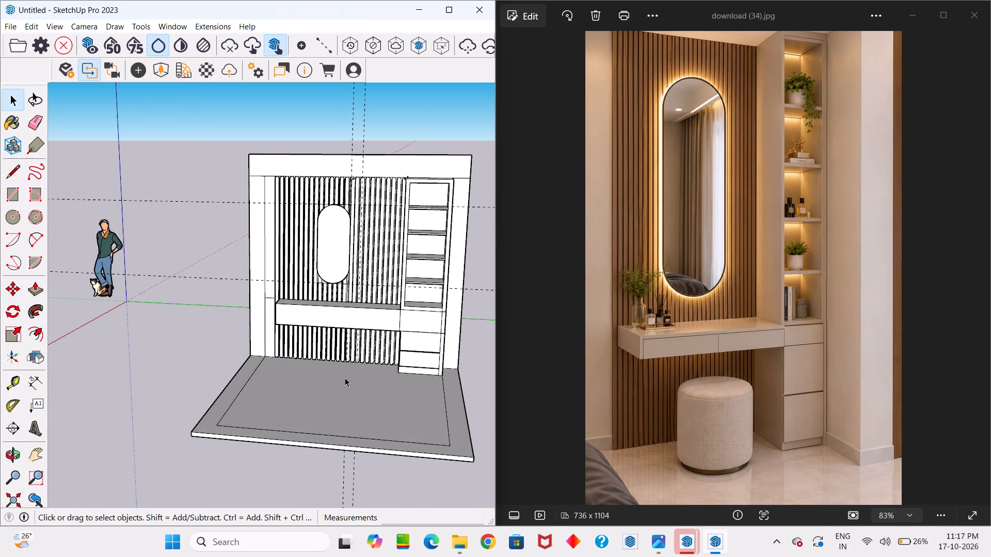
middle_drag(371, 377, 304, 428)
drag(381, 361, 361, 274)
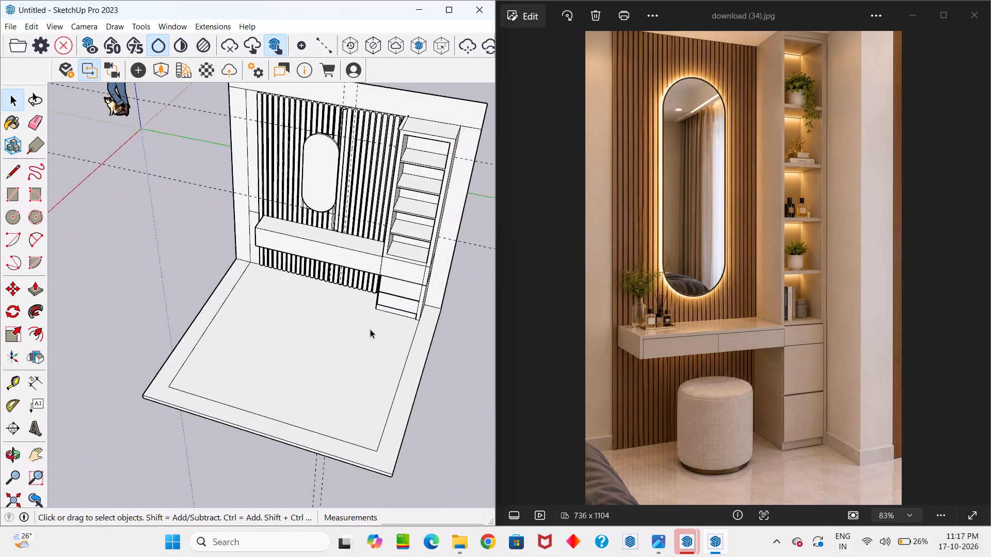
scroll(370, 329, down, 7)
middle_drag(403, 322, 183, 333)
middle_drag(361, 321, 193, 299)
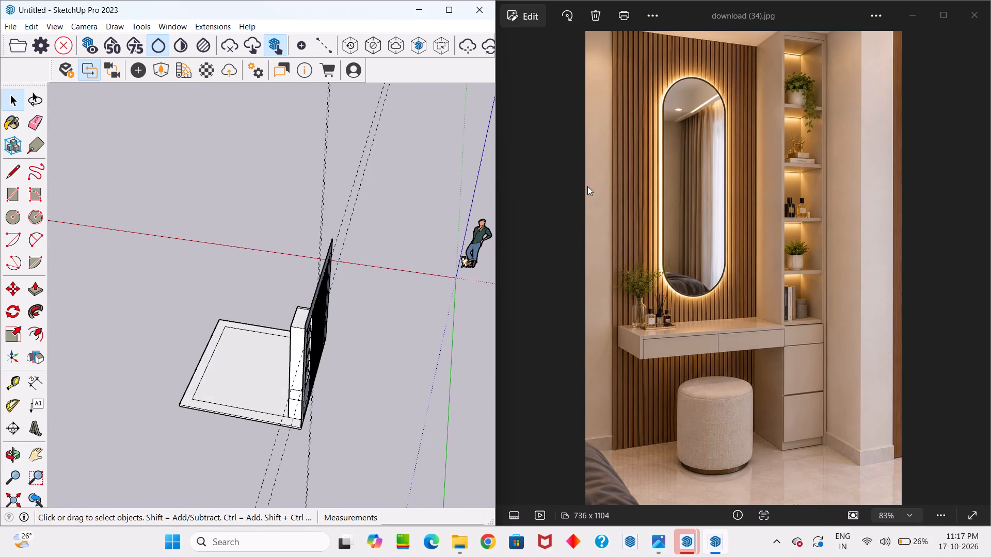
middle_drag(343, 330, 593, 313)
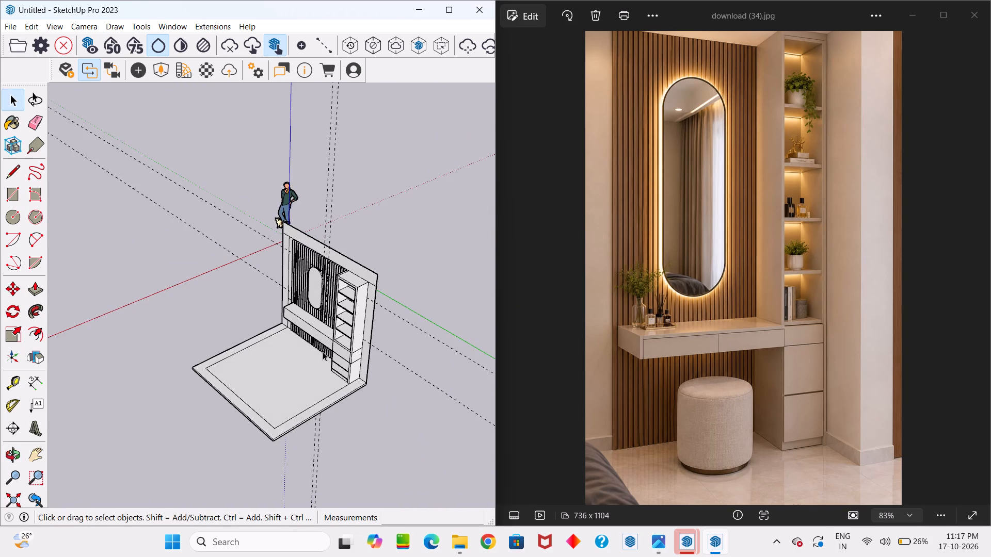
middle_drag(333, 373, 585, 321)
scroll(436, 292, down, 14)
scroll(308, 354, up, 4)
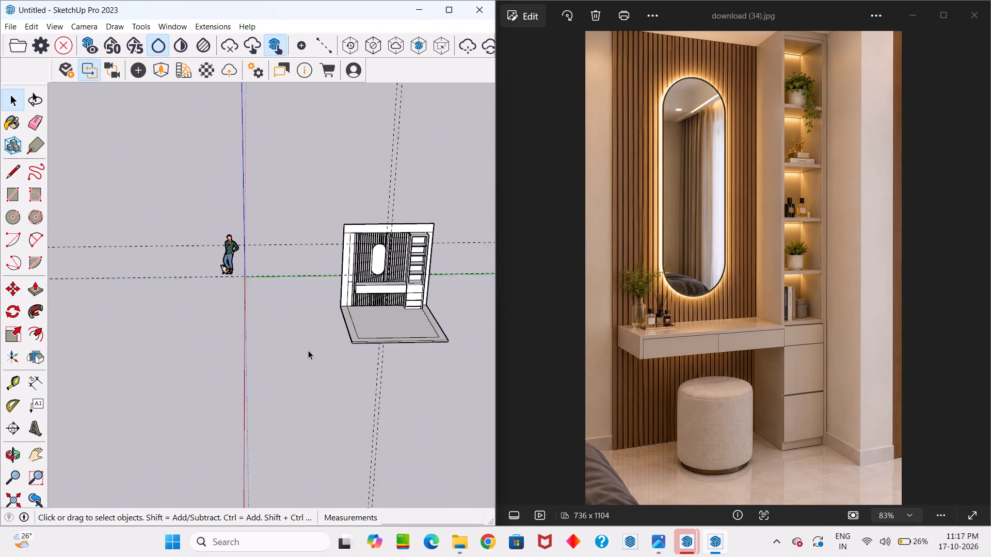
scroll(308, 350, up, 1)
scroll(516, 103, up, 2)
scroll(380, 205, up, 3)
middle_drag(385, 209, 620, 531)
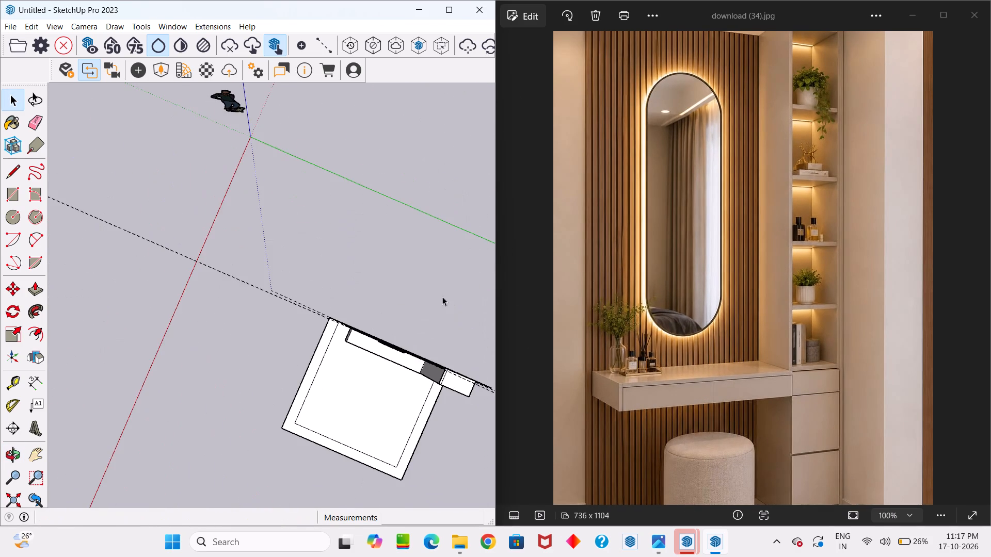
scroll(416, 336, up, 10)
middle_drag(408, 346, 259, 92)
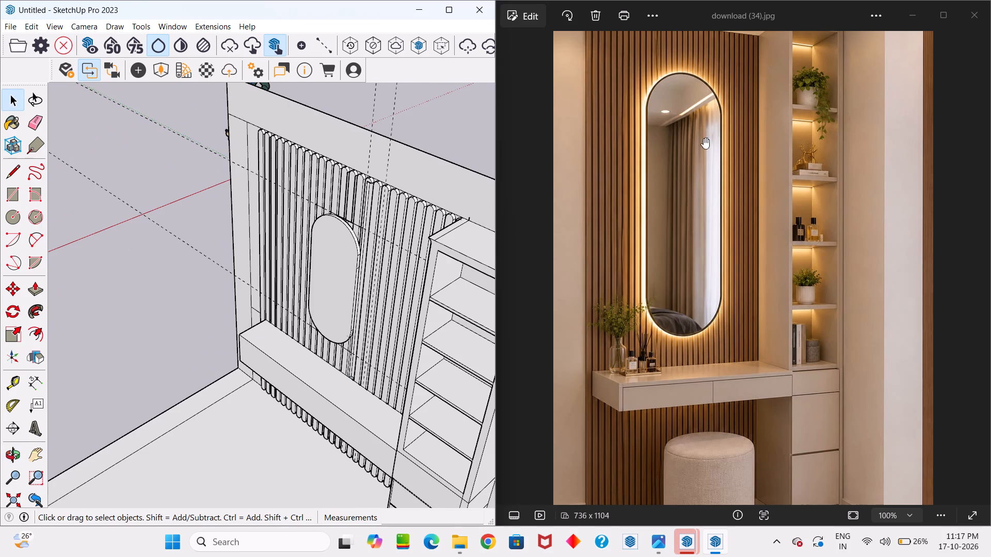
Draw a closed strip 1' deep and 10' long outward from the bottom edge of the wall's back.
scroll(326, 189, down, 10)
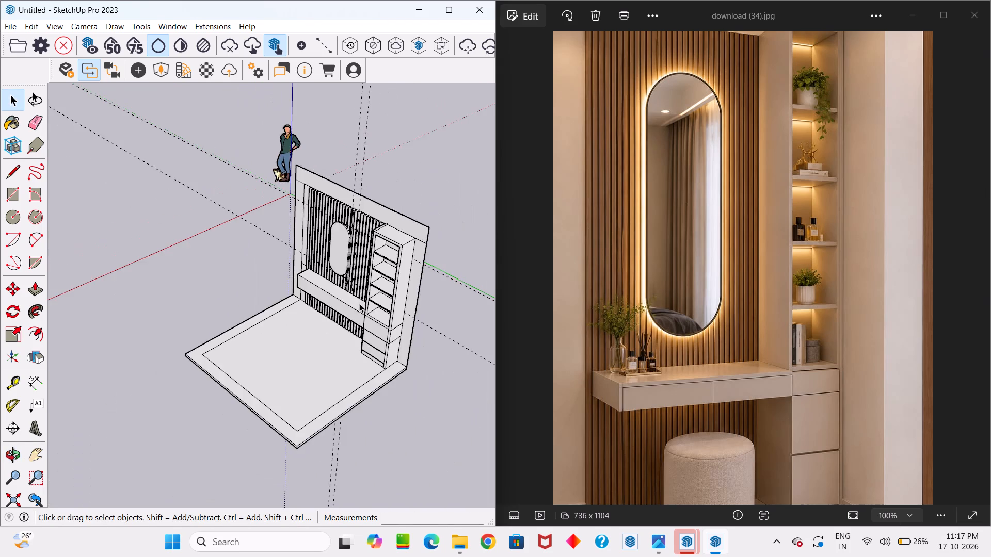
middle_drag(360, 306, 43, 286)
middle_drag(266, 373, 72, 373)
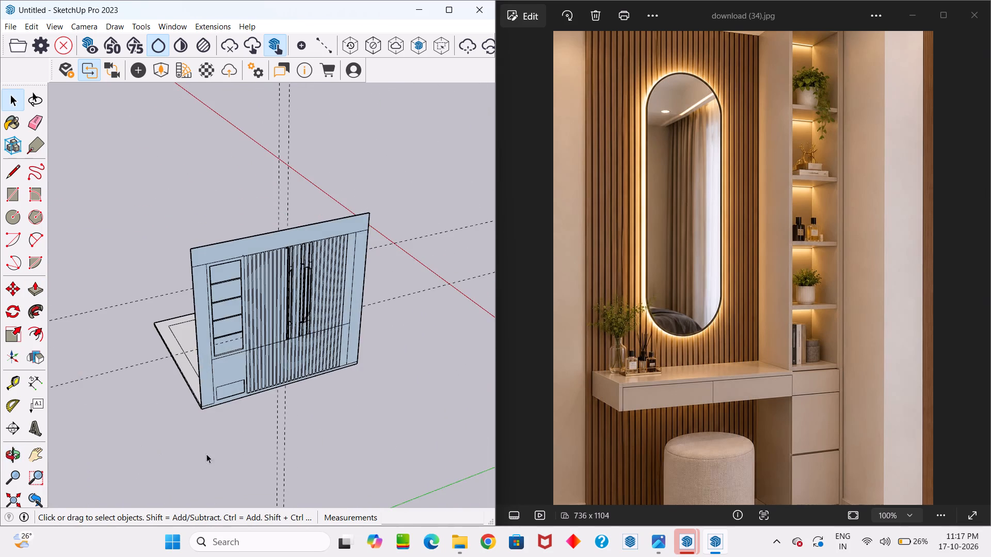
scroll(237, 448, up, 4)
middle_drag(231, 373, 114, 400)
scroll(177, 405, up, 5)
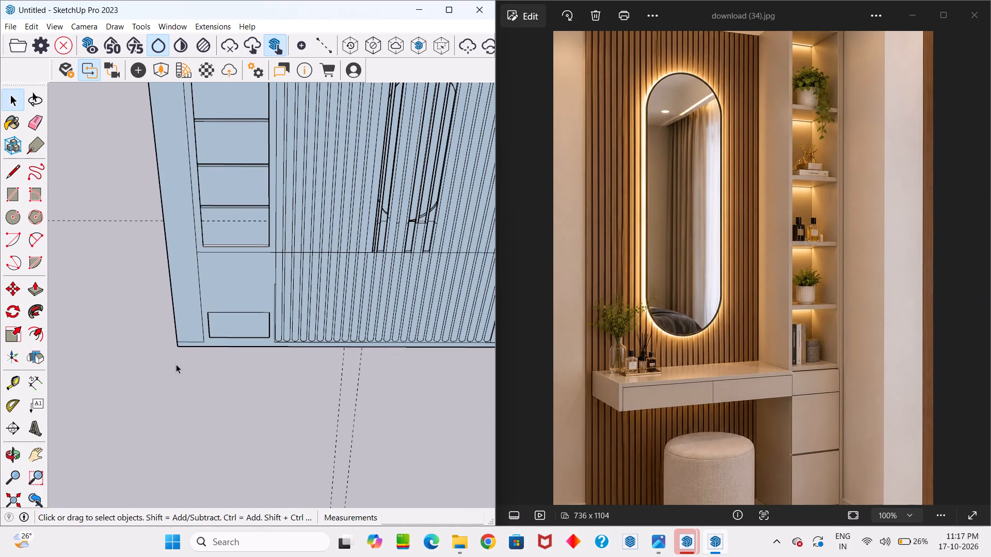
key(l)
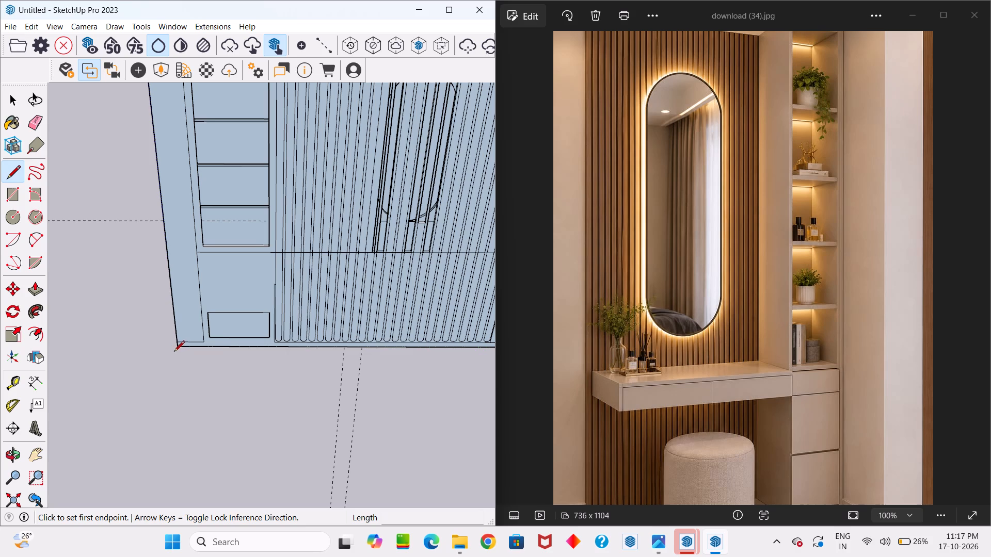
click(178, 348)
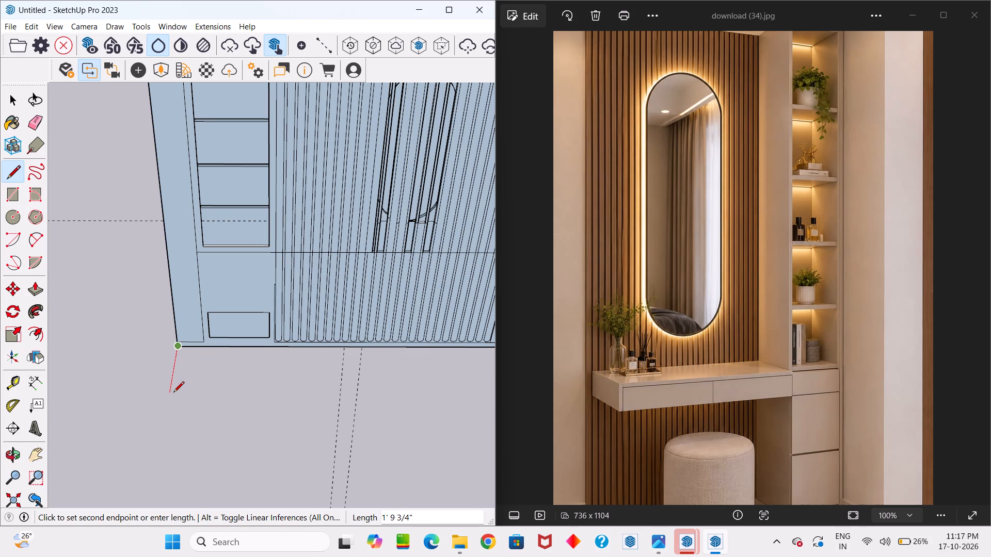
text(1')
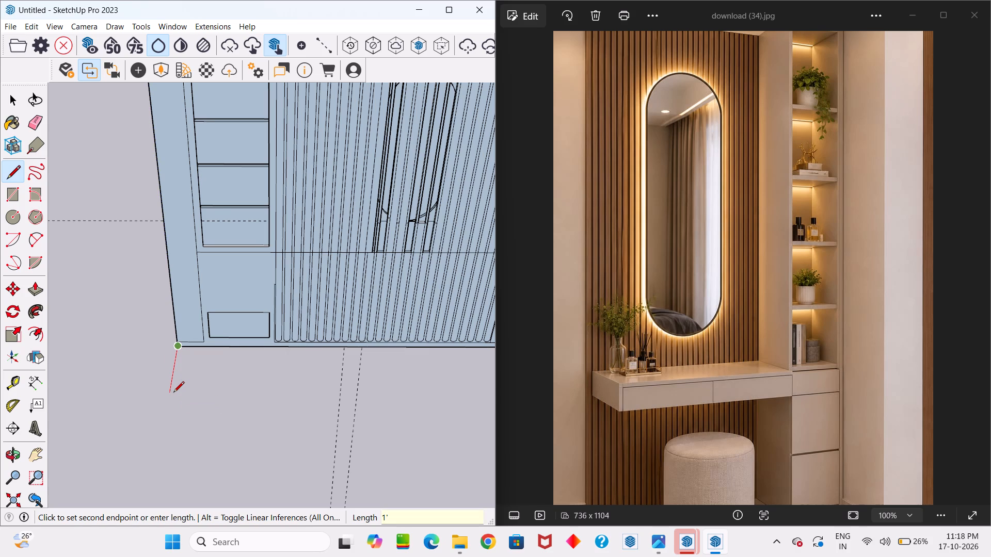
key(Return)
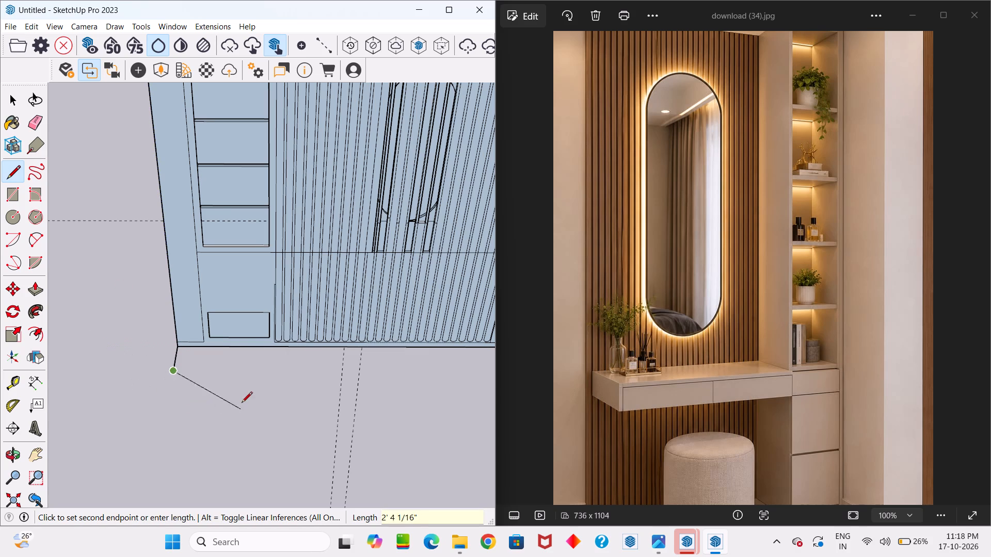
scroll(273, 392, down, 16)
scroll(347, 392, up, 2)
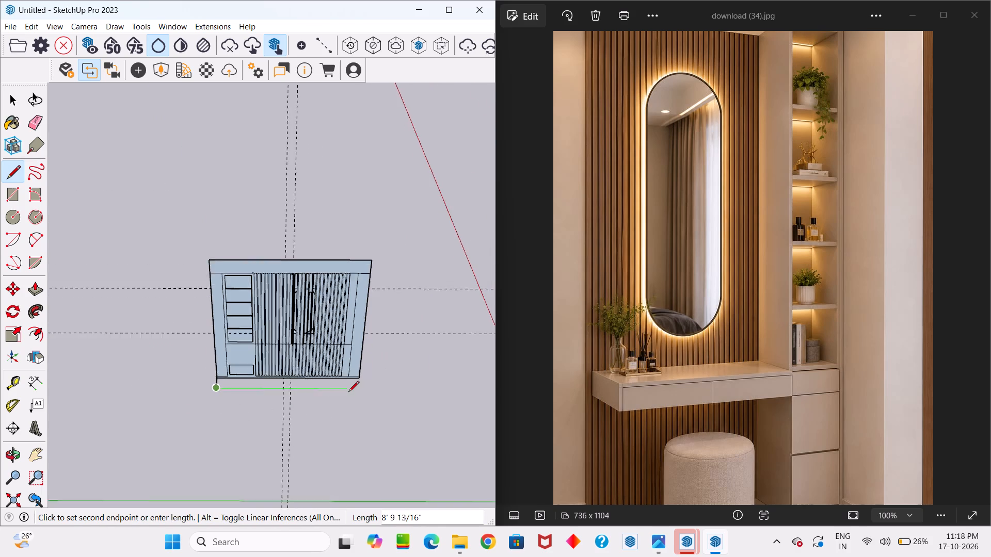
scroll(348, 392, up, 3)
click(366, 390)
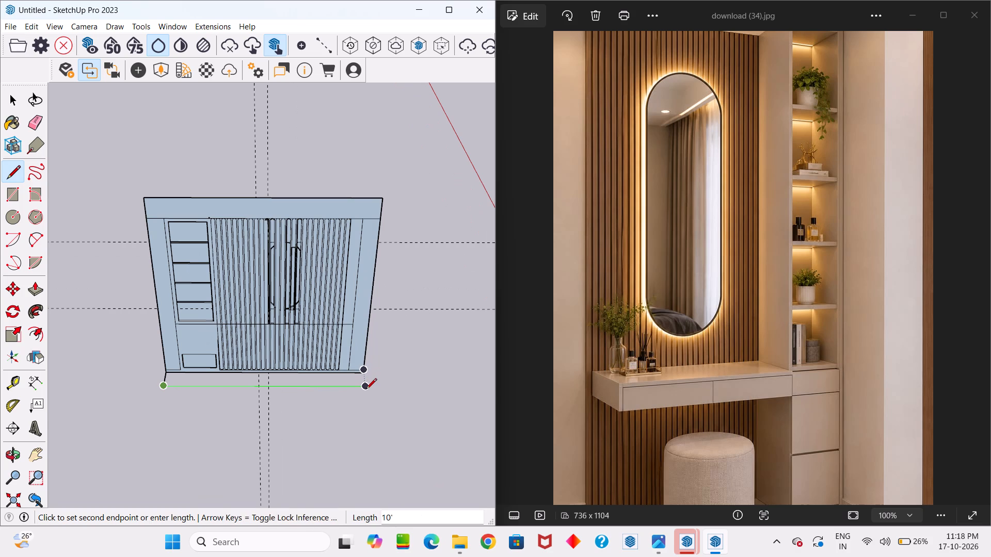
click(363, 374)
key(space)
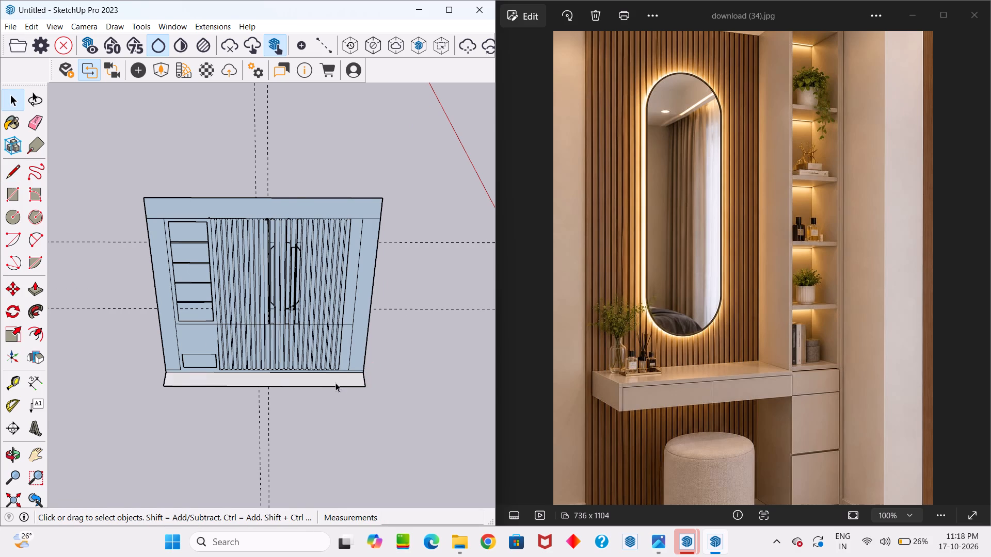
Push/Pull the 1' deep strip behind the wall upward 10' to form the solid backing.
scroll(335, 383, up, 5)
click(335, 383)
key(p)
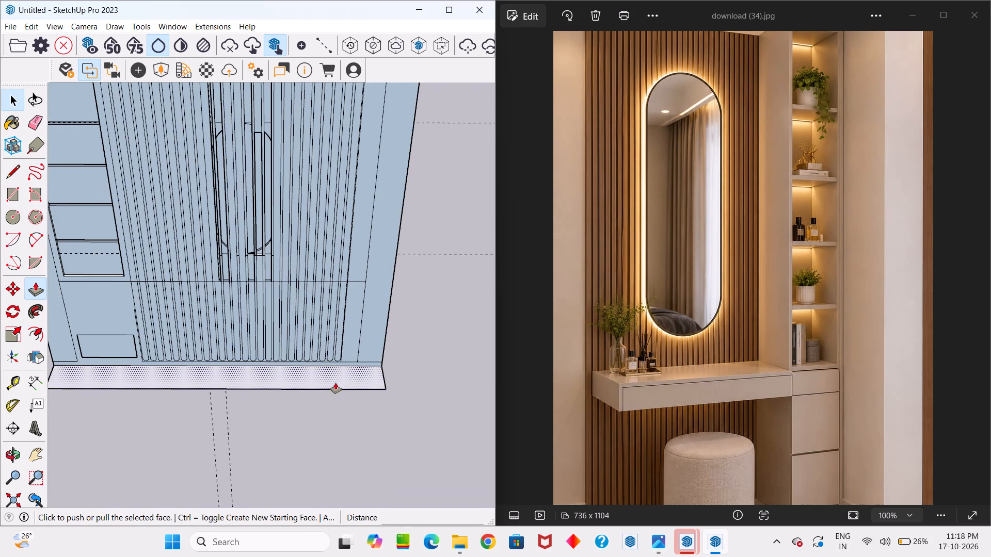
click(335, 383)
scroll(333, 289, down, 12)
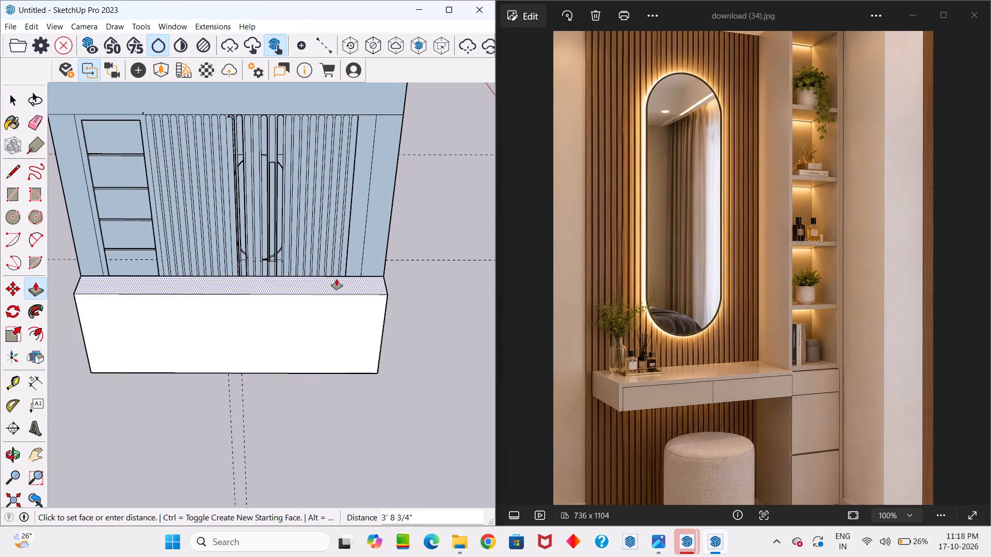
scroll(337, 279, down, 9)
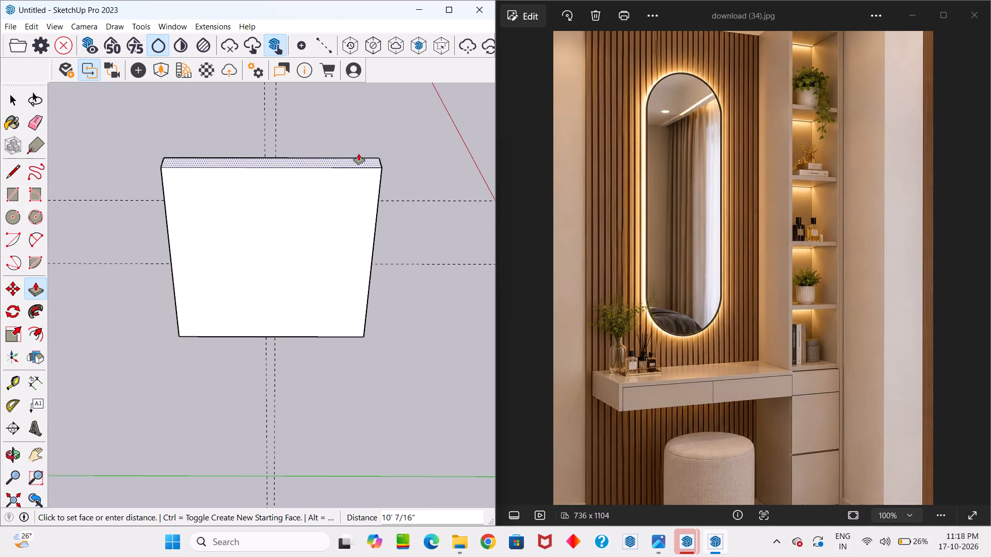
middle_drag(359, 154, 165, 436)
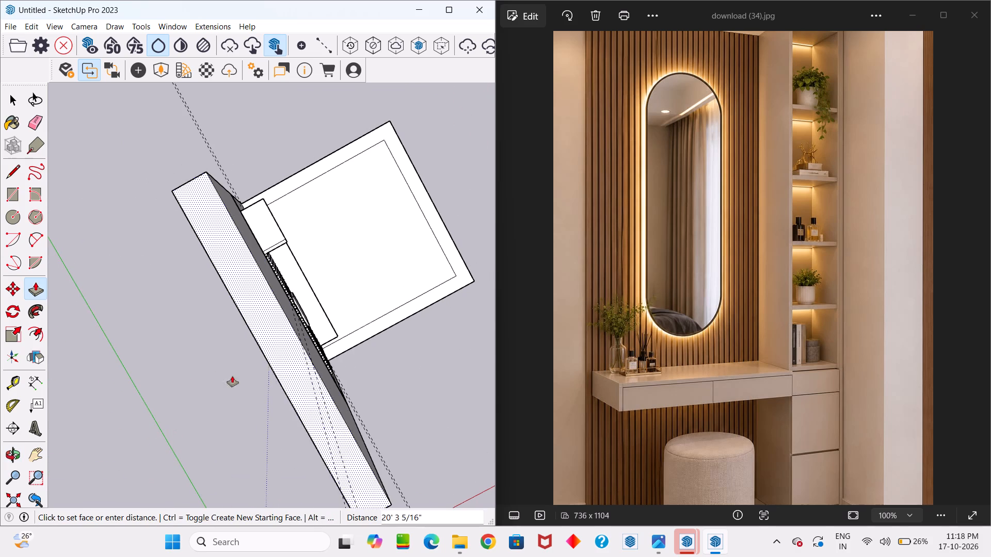
scroll(309, 332, down, 6)
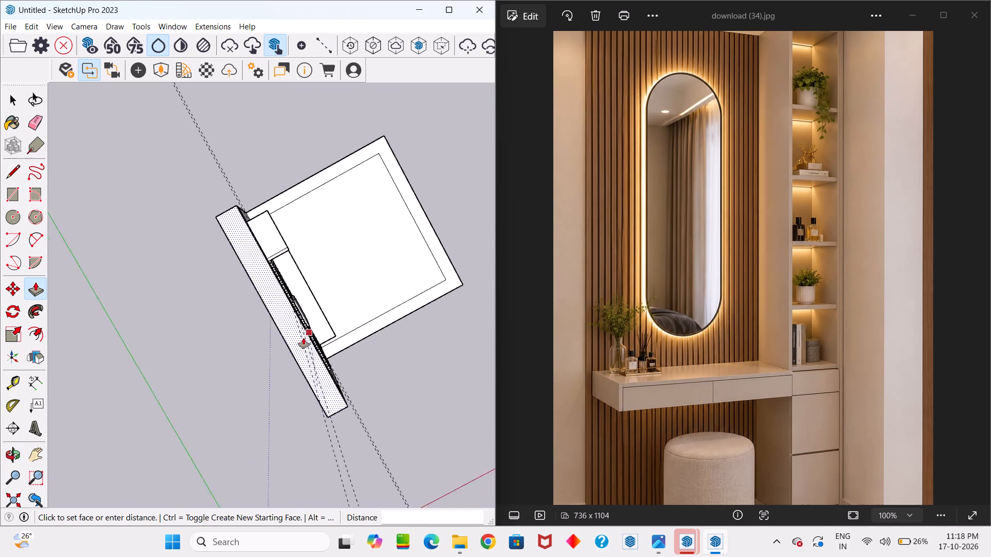
middle_drag(289, 342, 0, 55)
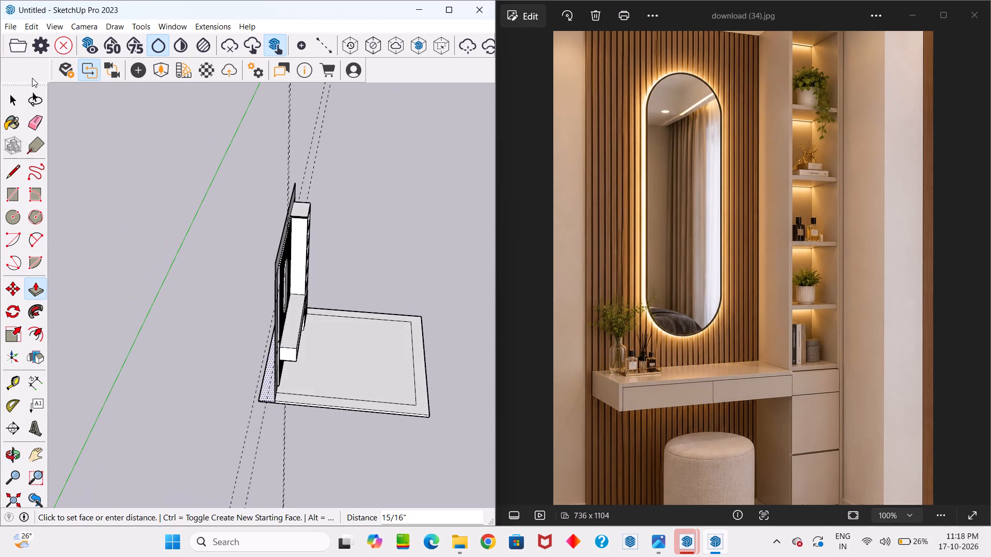
text(10')
key(Return)
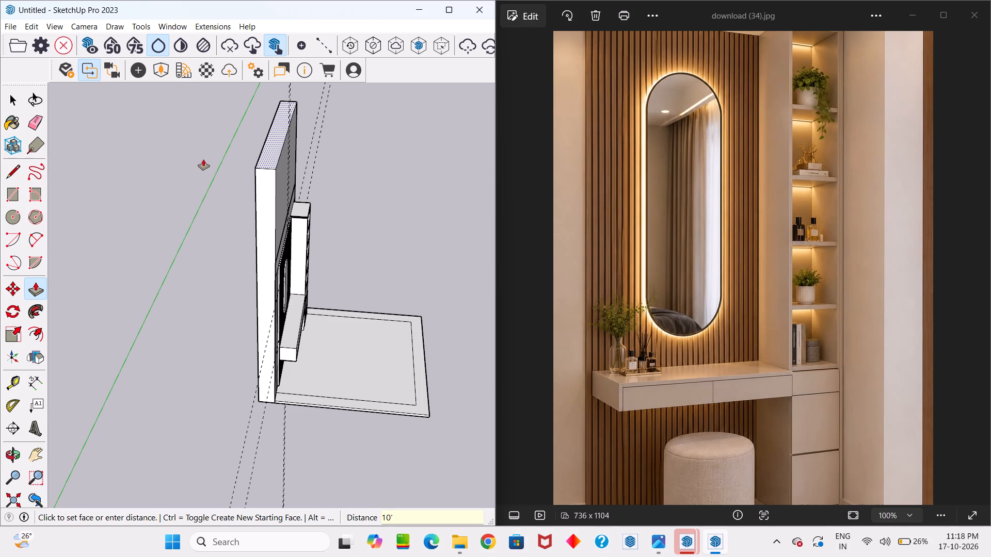
middle_drag(291, 219, 0, 107)
key(space)
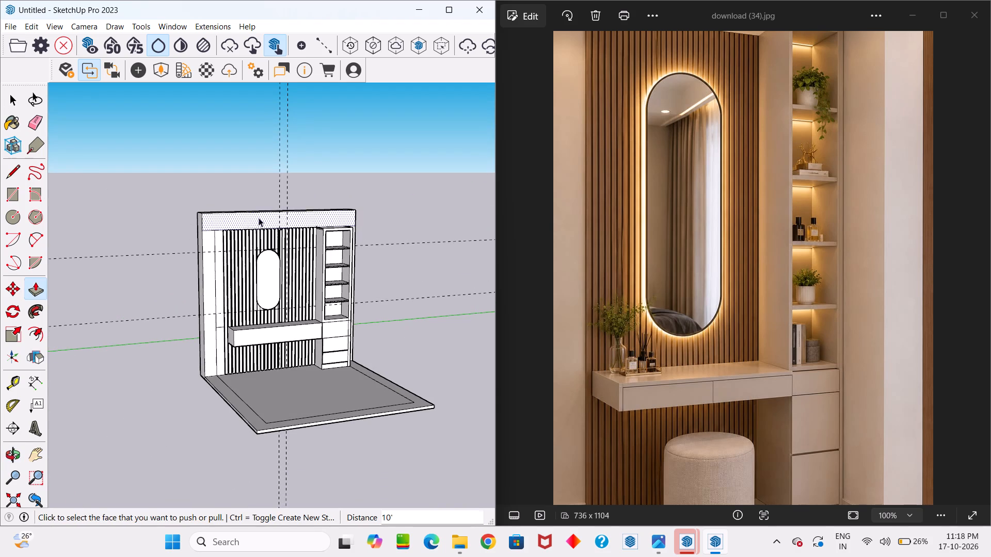
Delete the short stray horizontal edge on the wall's side strip, beside the end of the vanity counter.
middle_drag(293, 187, 101, 228)
scroll(227, 323, up, 10)
middle_drag(215, 310, 256, 340)
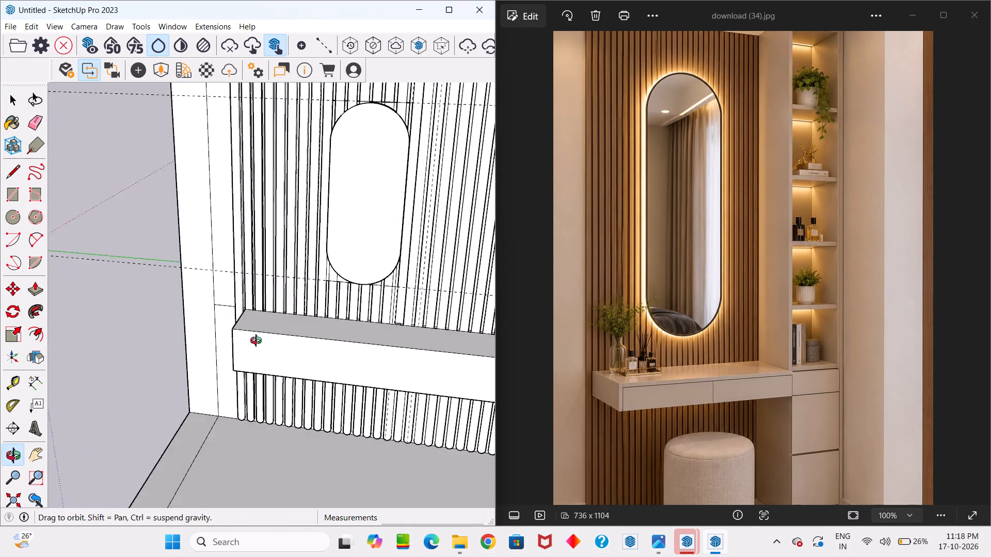
middle_drag(256, 340, 261, 341)
scroll(242, 326, up, 8)
click(220, 298)
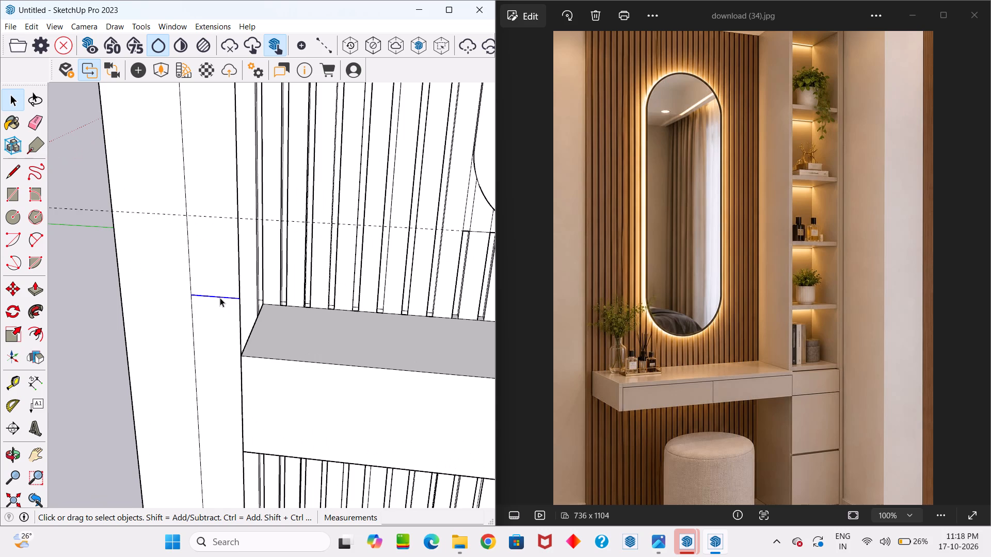
key(Delete)
Examine the slats around the mirror and shelf unit from the front for remaining open gaps.
scroll(220, 298, down, 20)
scroll(220, 298, down, 5)
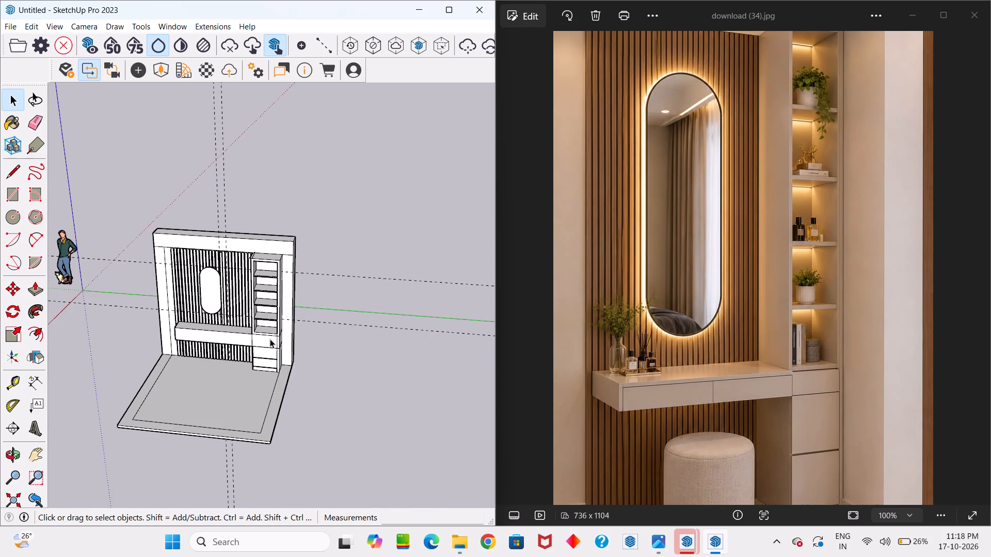
middle_drag(270, 339, 291, 266)
scroll(266, 261, up, 9)
middle_drag(184, 309, 193, 379)
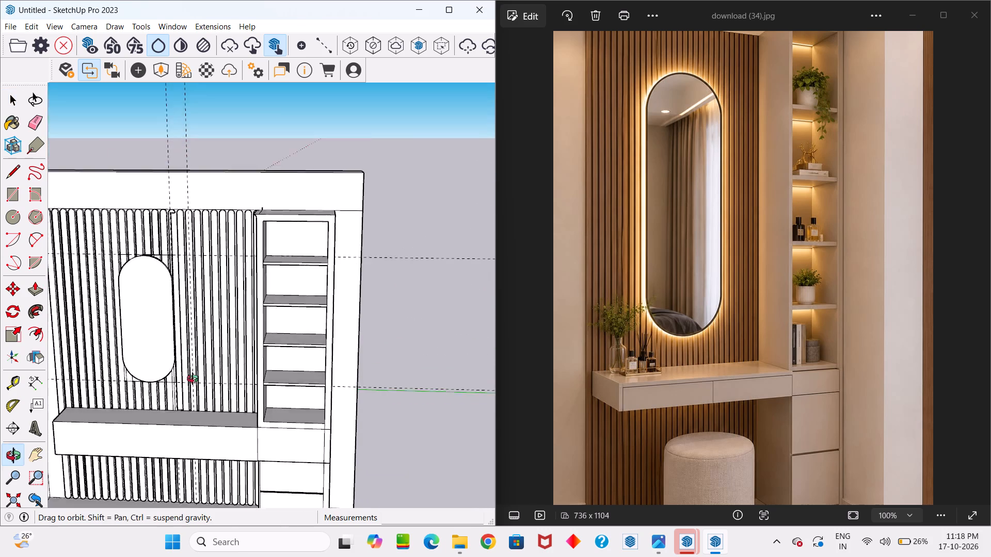
middle_drag(193, 379, 223, 436)
scroll(155, 346, up, 4)
middle_drag(157, 311, 255, 176)
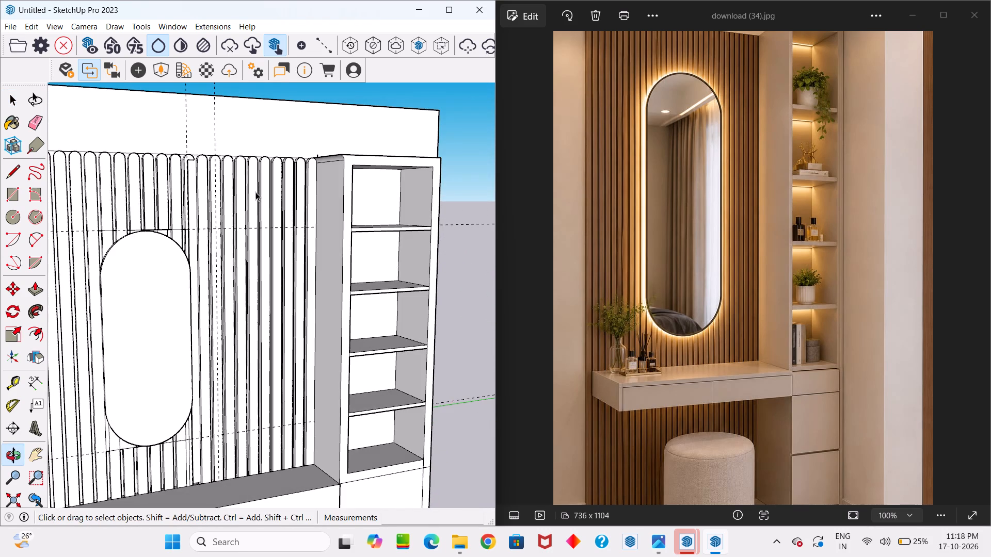
middle_drag(195, 153, 121, 227)
scroll(174, 170, up, 10)
middle_drag(198, 204, 185, 215)
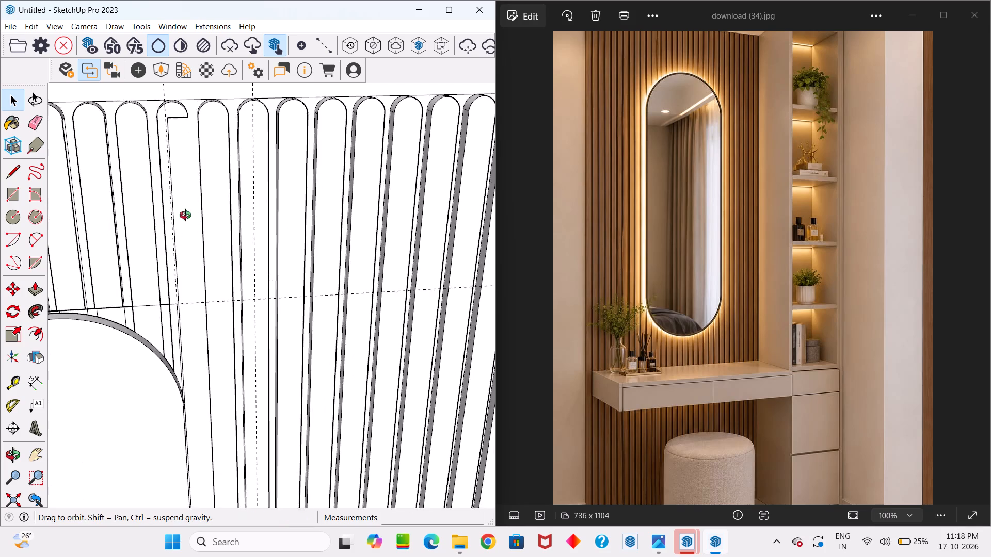
middle_drag(185, 215, 181, 116)
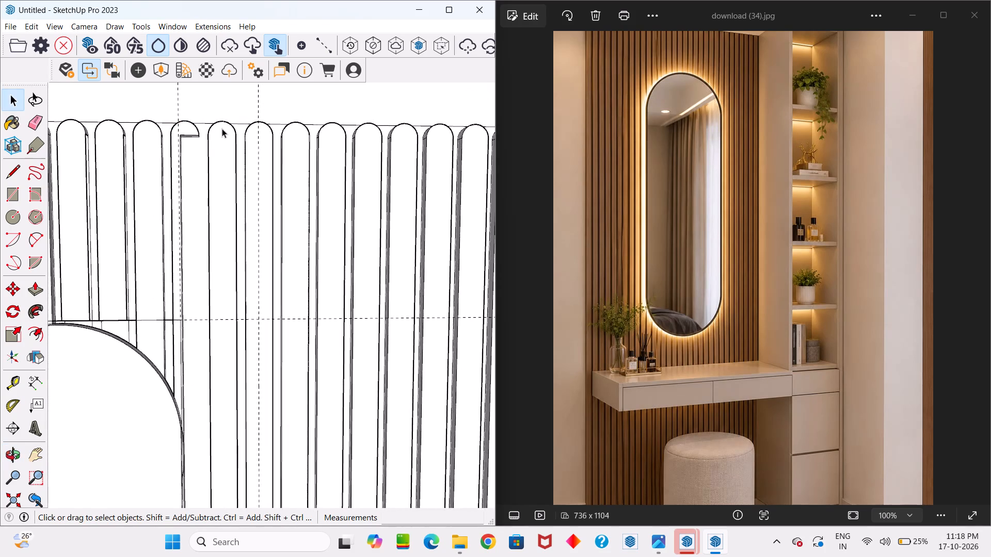
Draw a vertical line about 5' 8 15/16" long from the notched slat's upper corner down to the countertop beside the mirror.
scroll(222, 130, down, 4)
scroll(222, 181, down, 2)
scroll(200, 148, up, 7)
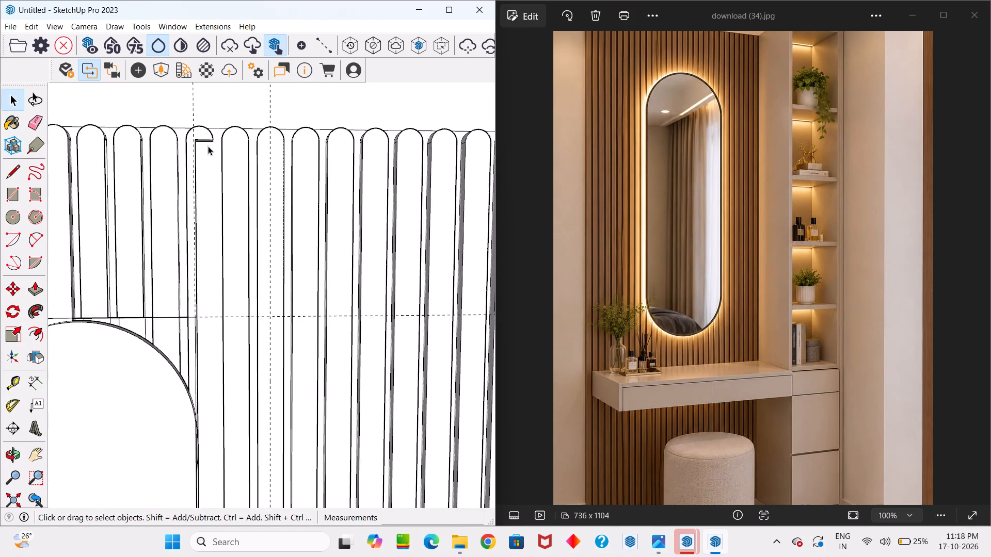
scroll(208, 146, up, 9)
middle_drag(217, 143, 211, 110)
scroll(216, 155, up, 3)
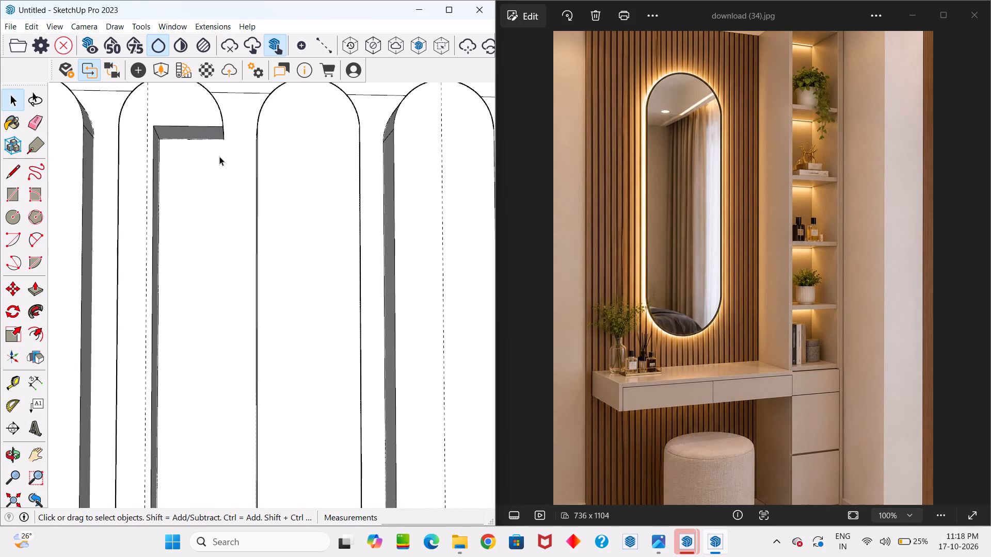
key(l)
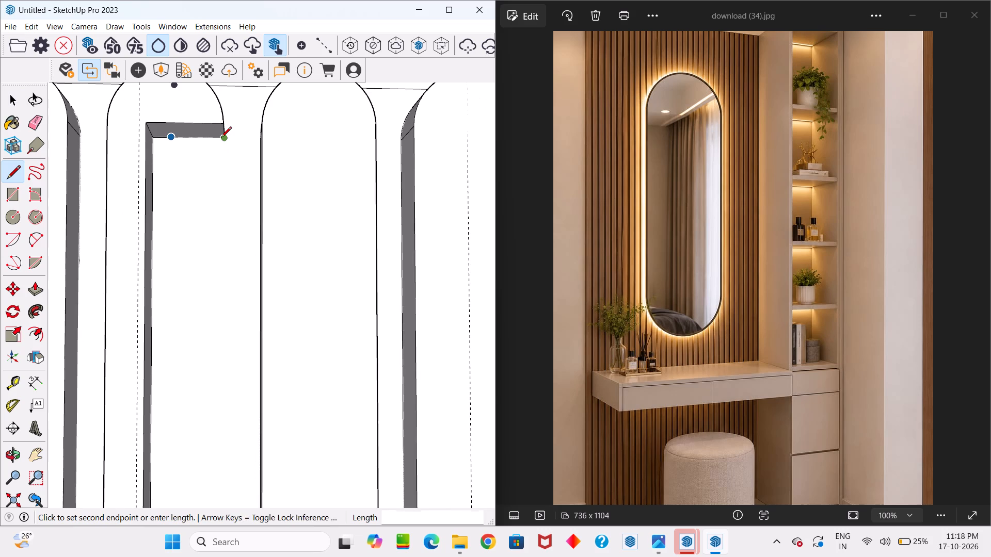
click(221, 138)
scroll(216, 242, down, 20)
scroll(216, 242, down, 11)
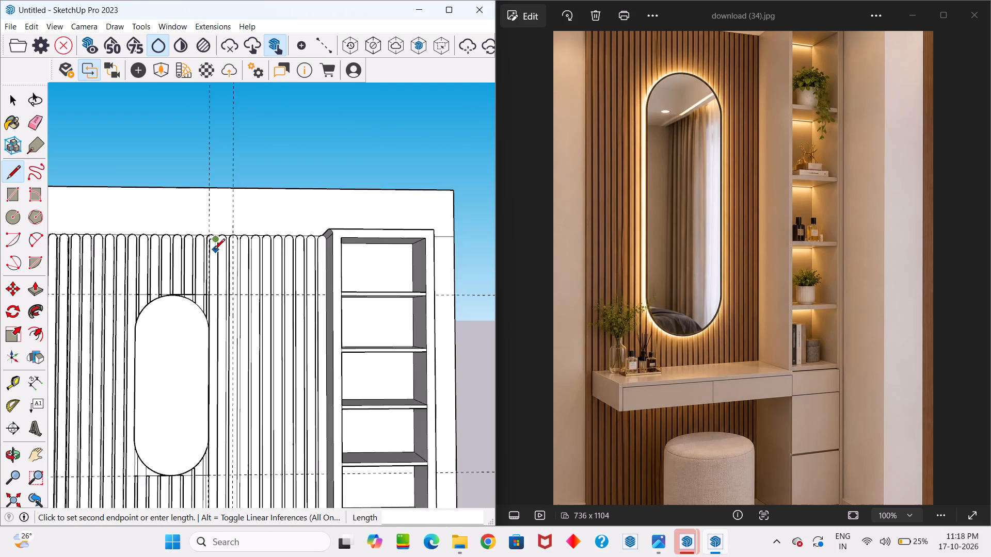
scroll(214, 250, down, 4)
scroll(215, 450, up, 5)
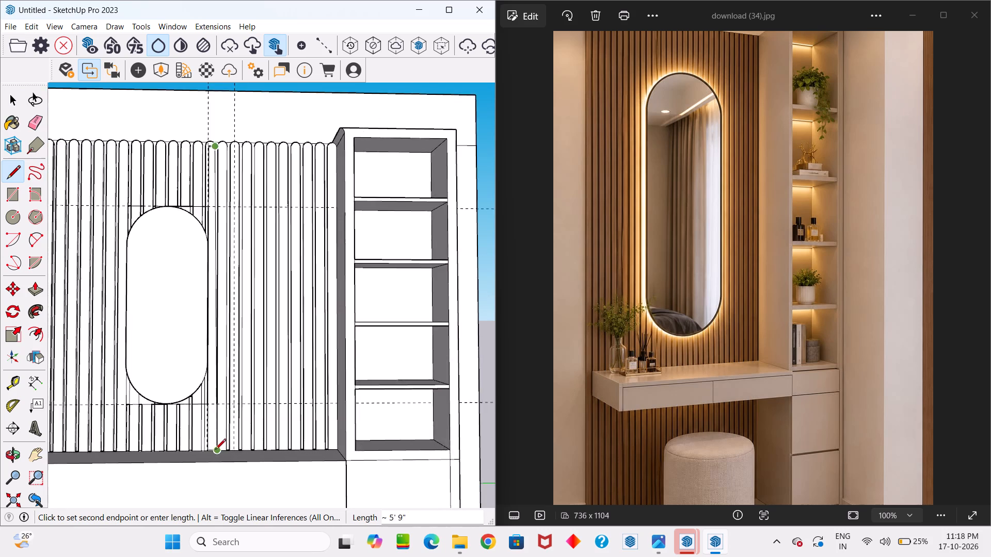
scroll(215, 450, up, 9)
scroll(213, 450, down, 6)
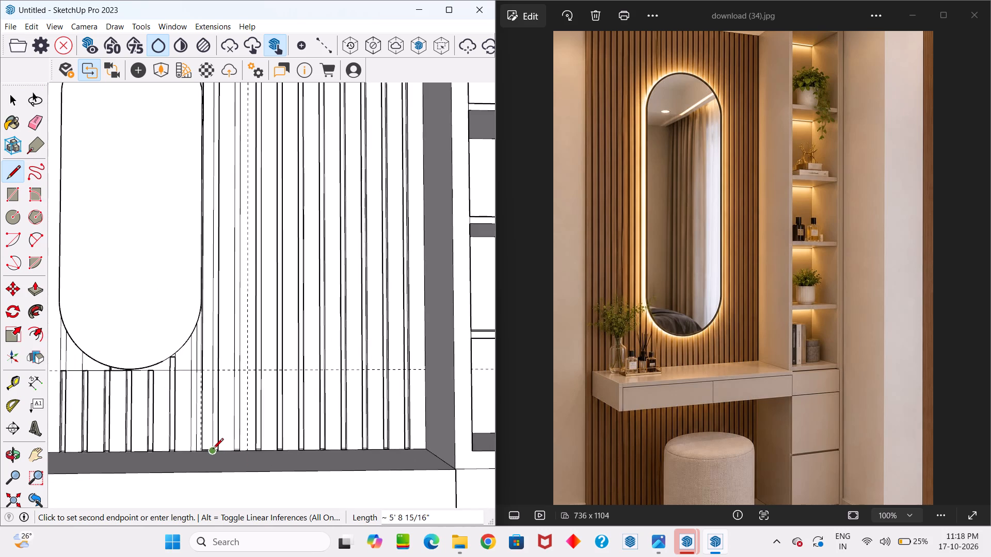
scroll(211, 447, up, 15)
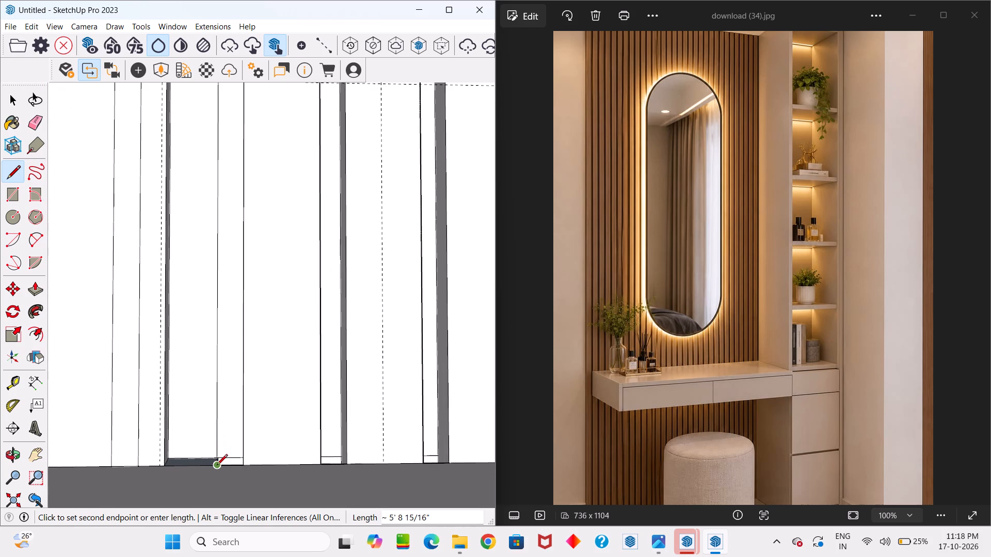
click(216, 469)
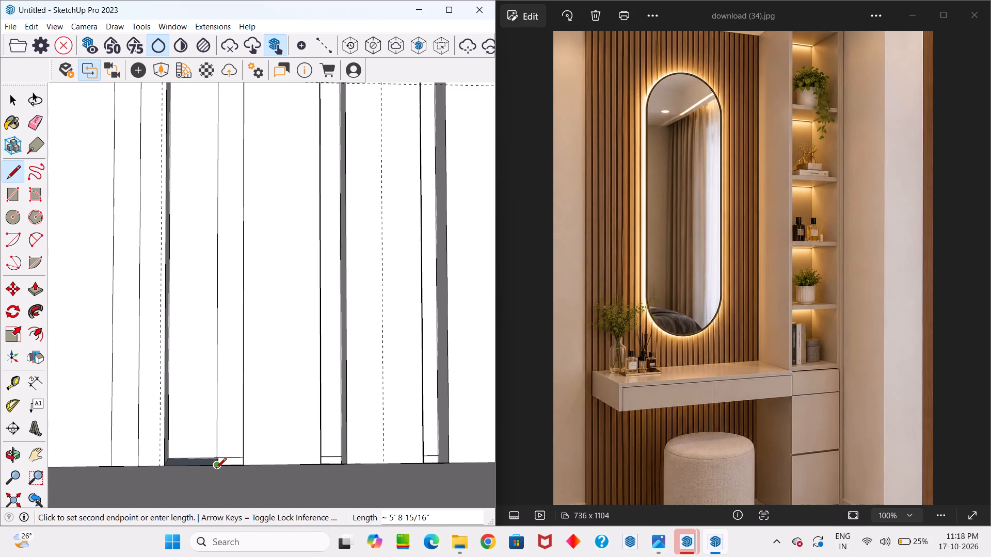
key(space)
Reverse the small face at the base of the notched slat, just above the vanity counter.
scroll(181, 411, up, 4)
click(196, 397)
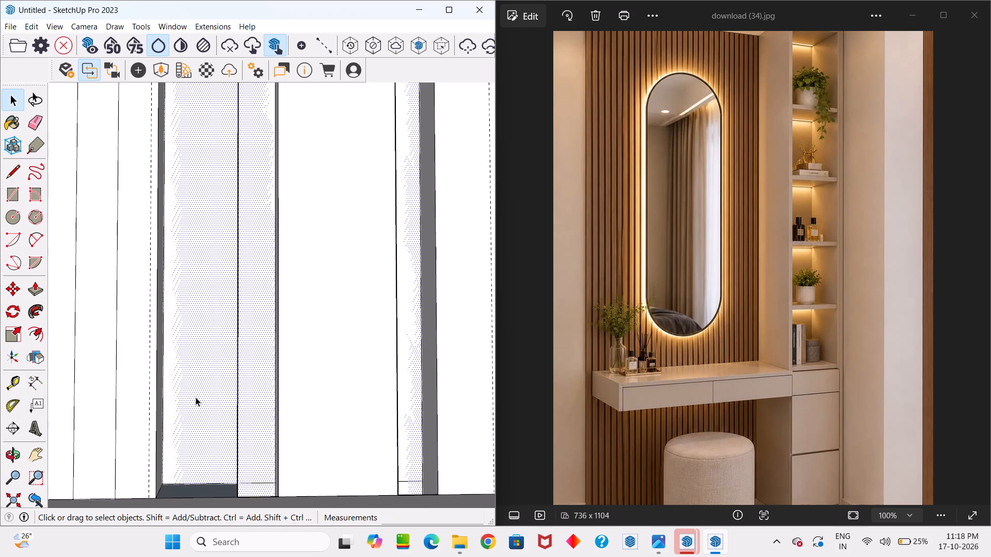
scroll(220, 411, down, 4)
middle_drag(233, 428, 195, 535)
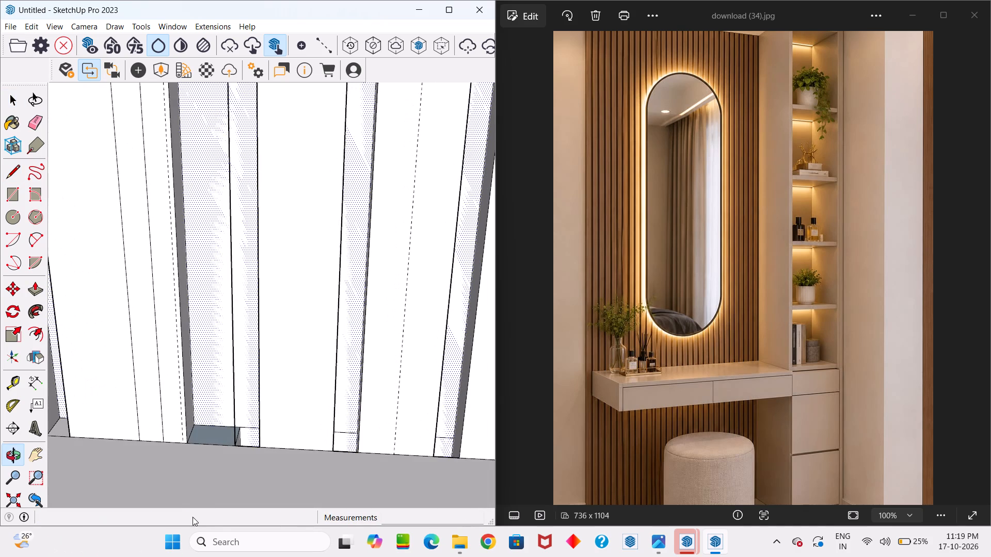
key(space)
click(209, 428)
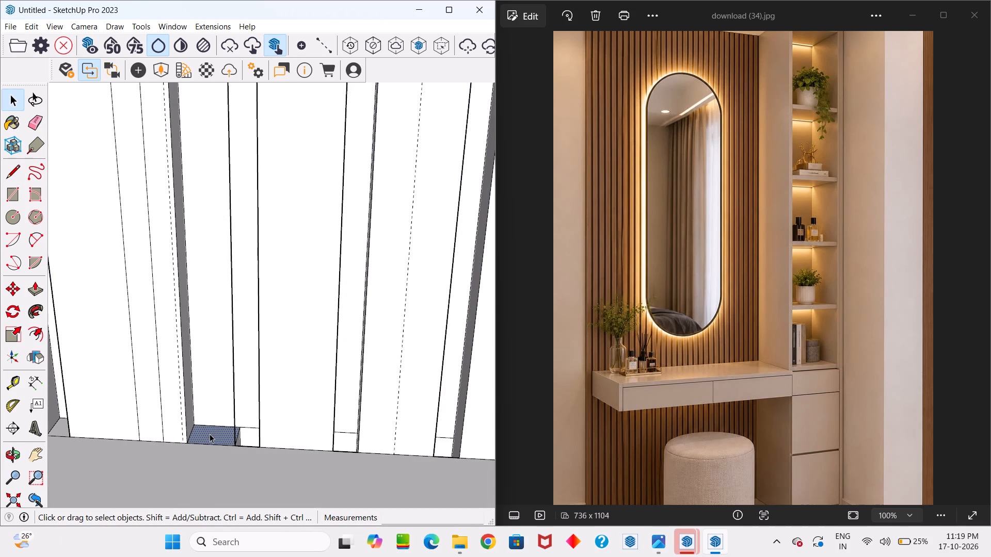
right_click(210, 434)
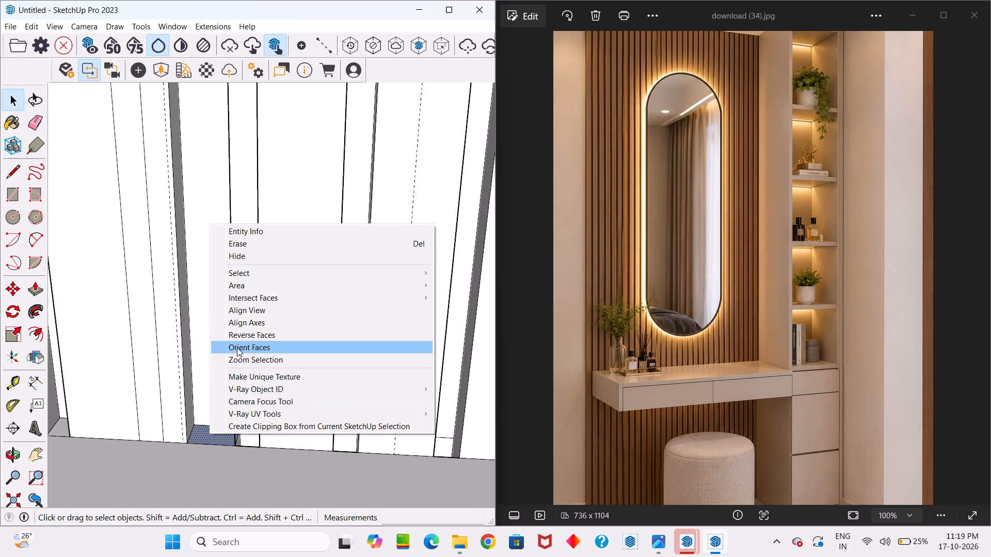
click(238, 338)
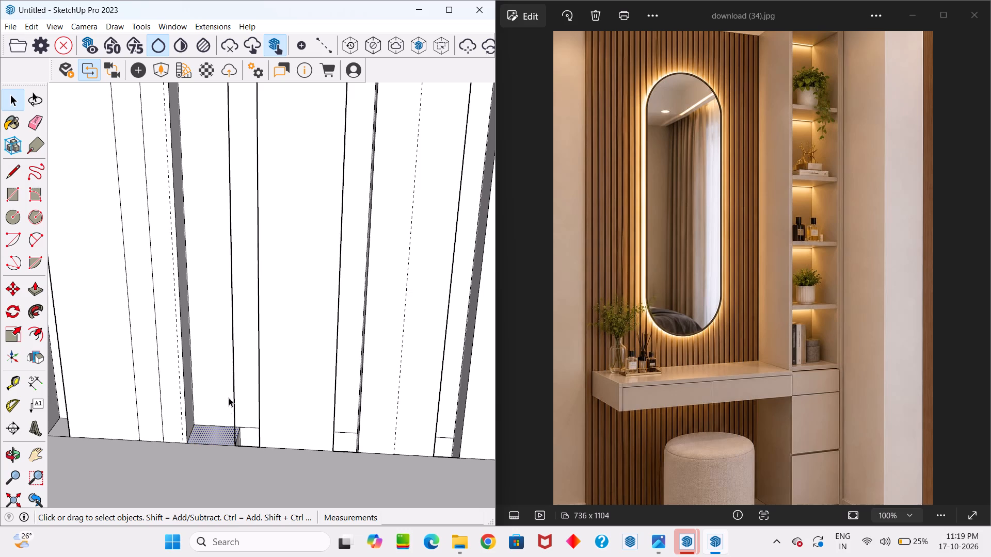
Push/Pull the small base face up about 5' 8 15/16" to the underside of the notched slat's rounded top.
middle_drag(223, 416, 225, 481)
click(221, 427)
key(p)
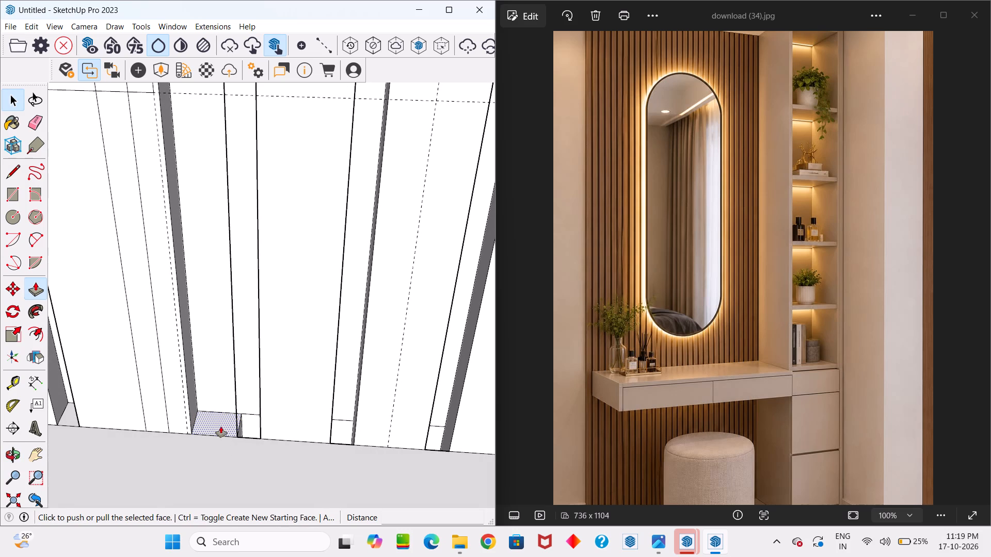
click(220, 422)
scroll(206, 336, down, 17)
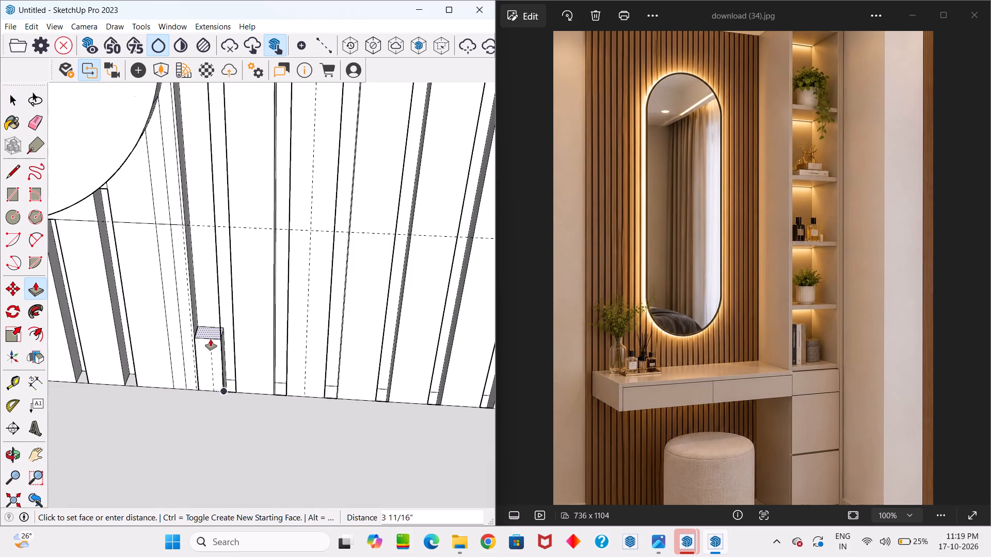
scroll(211, 339, down, 20)
scroll(211, 339, down, 18)
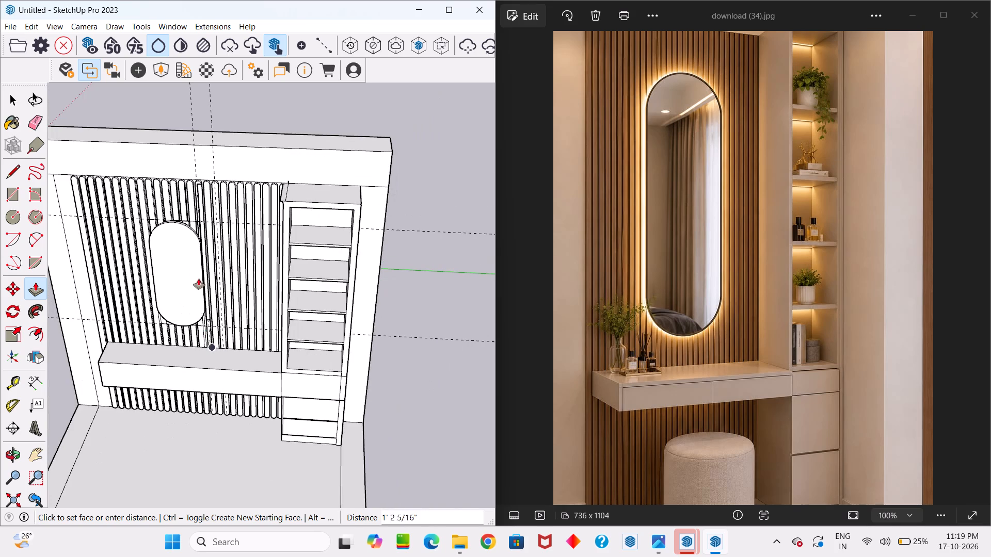
scroll(201, 216, up, 9)
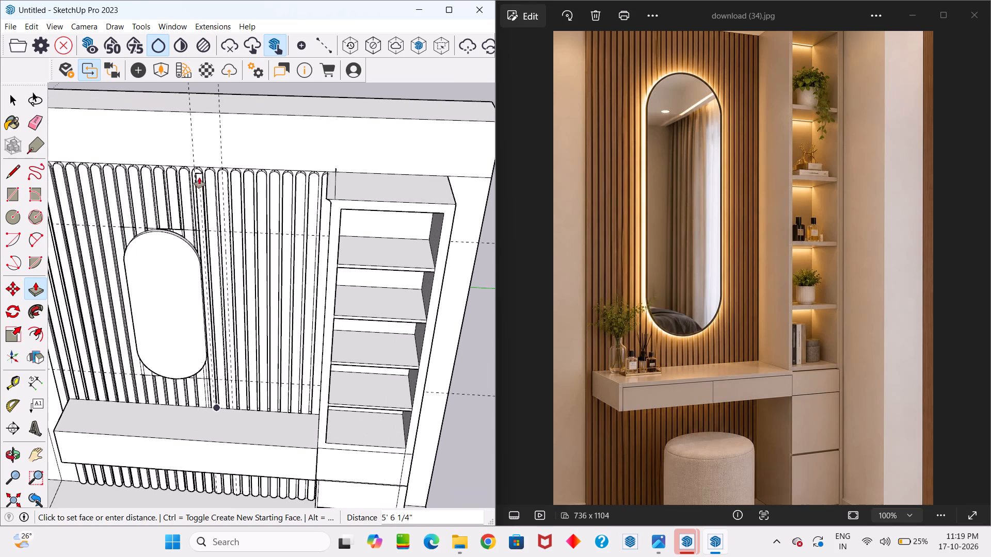
scroll(199, 178, up, 11)
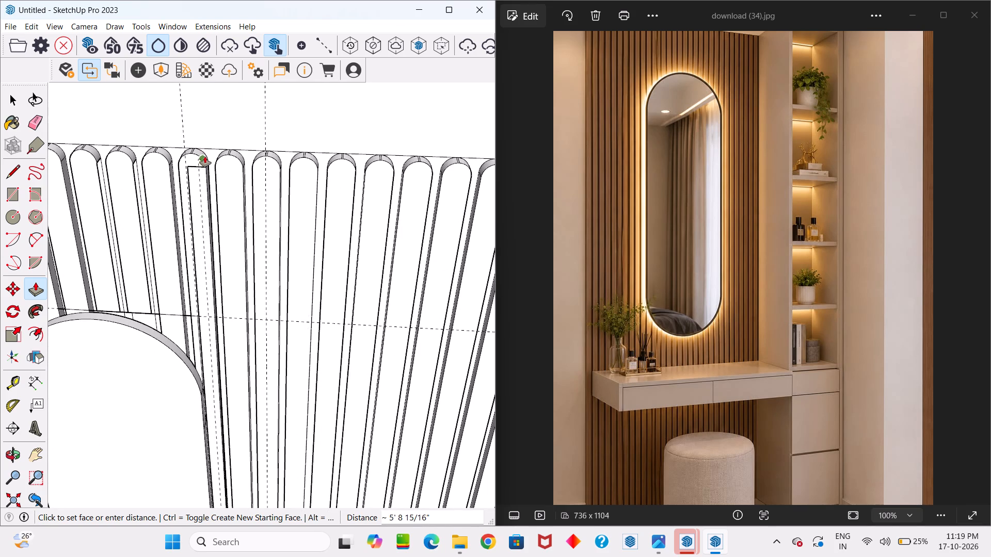
click(213, 163)
scroll(202, 172, up, 11)
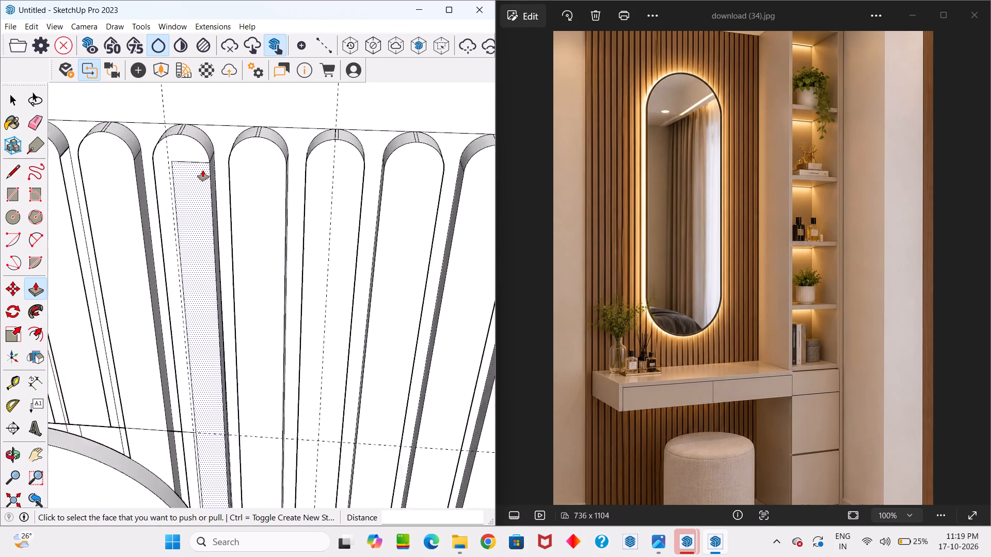
key(space)
scroll(197, 171, up, 8)
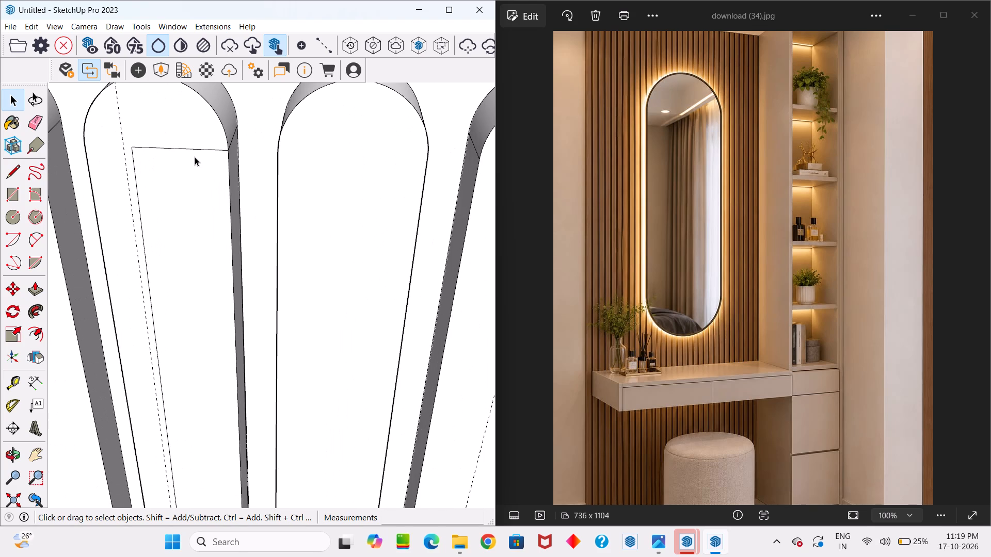
Erase the leftover horizontal and vertical lines on the repaired slat's front face, just below its rounded top.
key(r)
key(e)
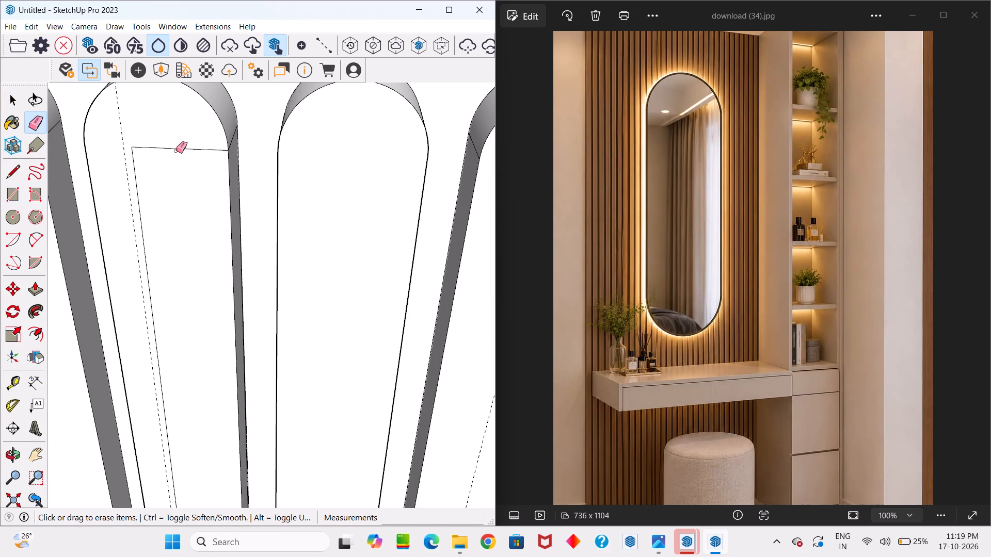
click(176, 151)
click(178, 147)
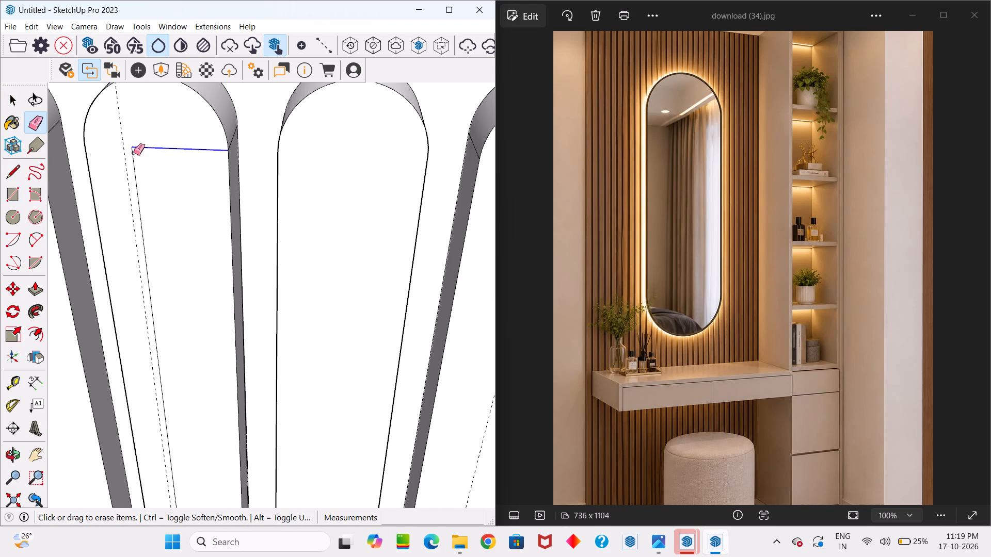
click(132, 153)
Delete all the dashed guide lines in the model.
scroll(142, 170, down, 14)
middle_drag(172, 248, 193, 192)
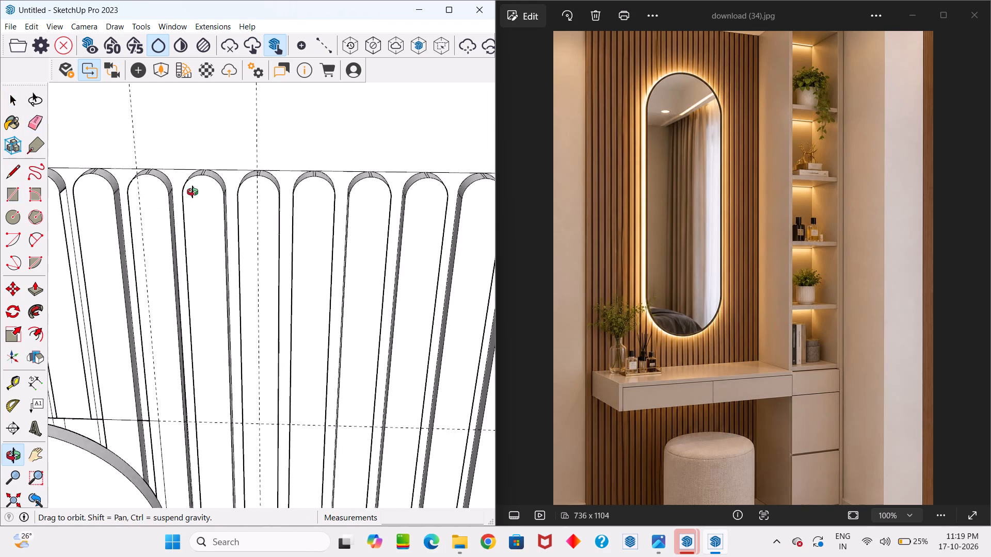
middle_drag(193, 192, 200, 181)
scroll(200, 181, up, 1)
scroll(190, 202, down, 12)
key(space)
scroll(183, 218, down, 20)
scroll(183, 218, down, 3)
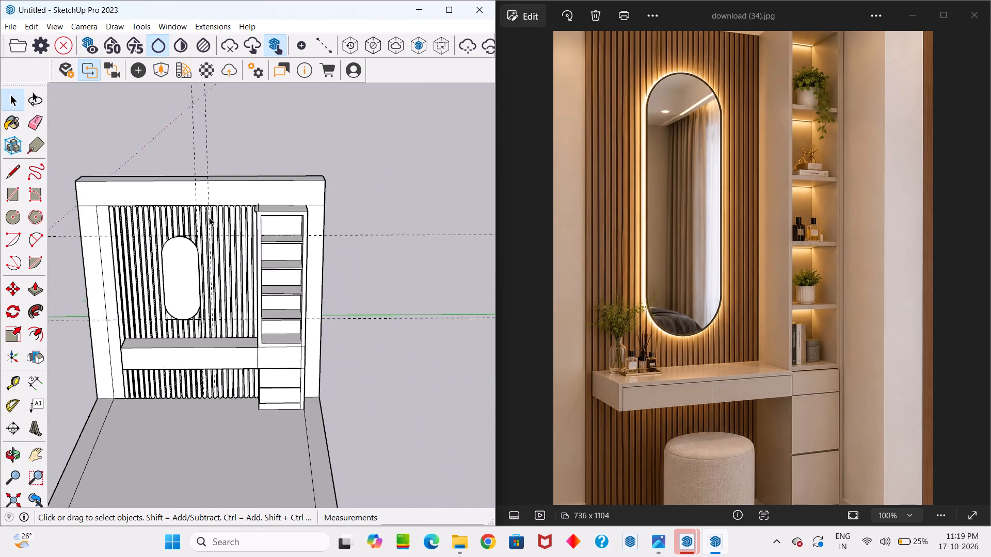
scroll(209, 217, down, 3)
middle_drag(199, 234, 216, 170)
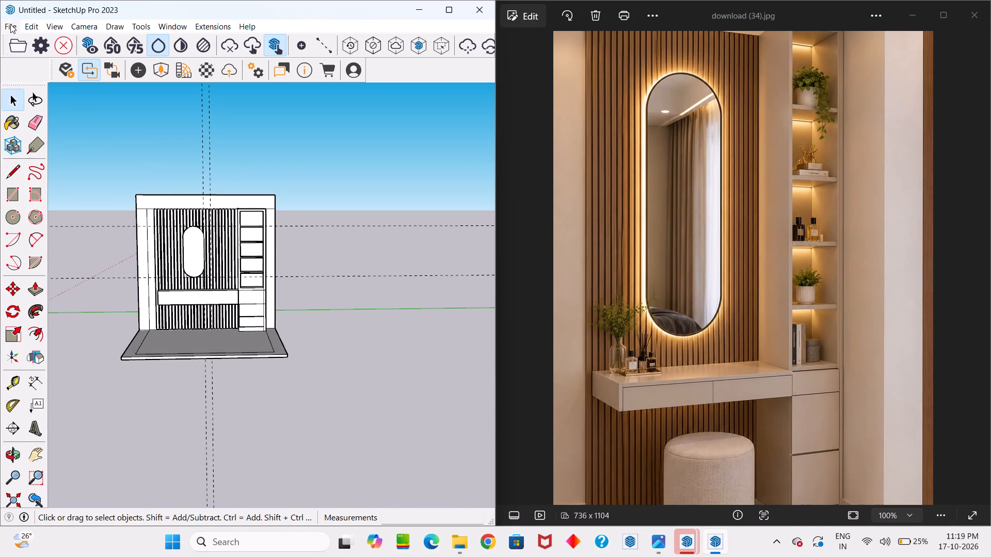
click(25, 24)
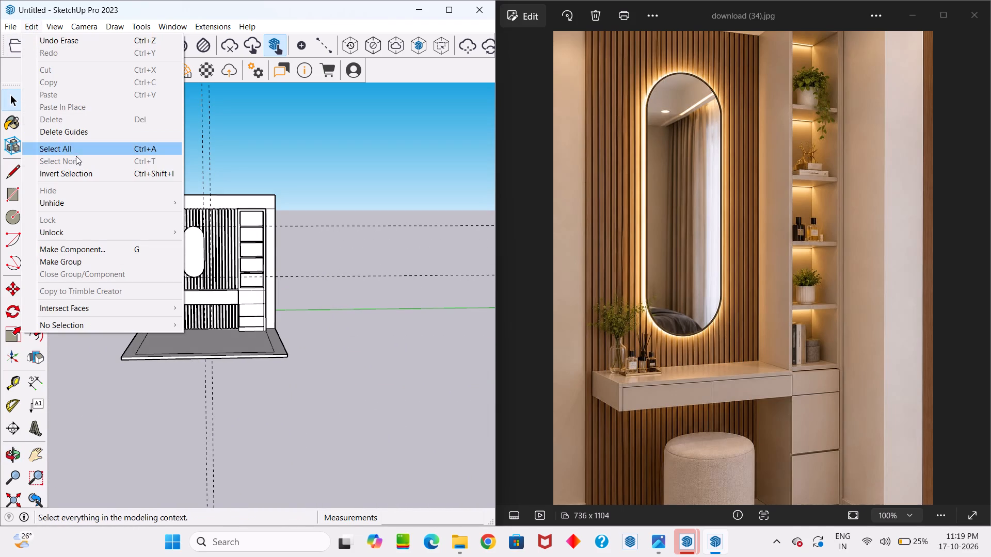
click(81, 128)
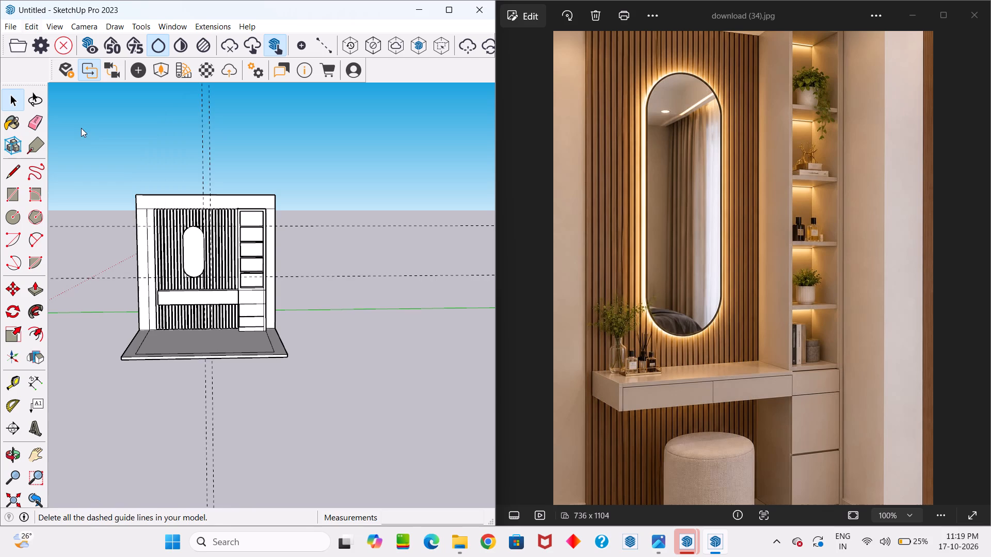
Erase the stray horizontal line segments crossing the slats beside the upper-left curve of the mirror.
scroll(177, 254, up, 10)
middle_drag(195, 220, 207, 305)
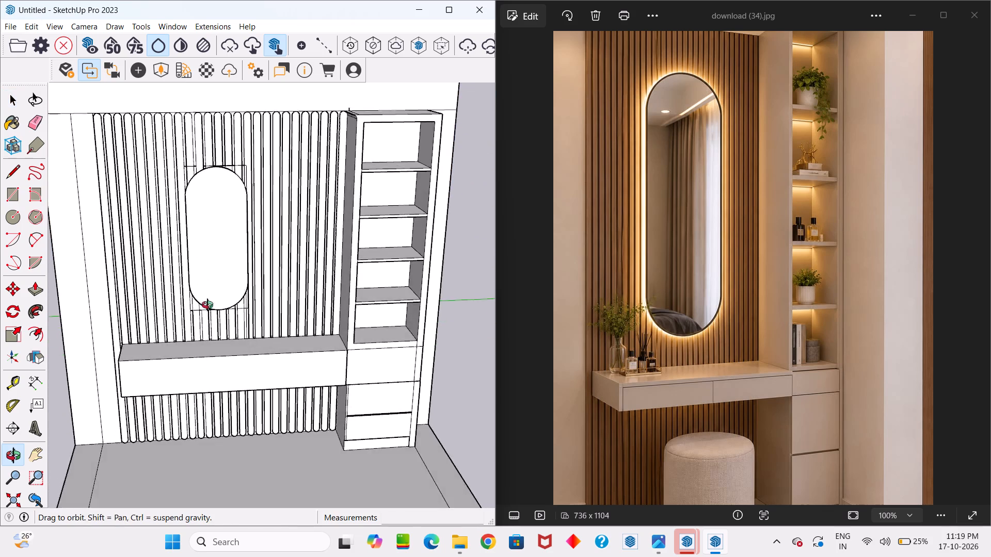
middle_drag(207, 305, 205, 330)
scroll(206, 254, up, 6)
scroll(190, 172, up, 1)
middle_drag(190, 176, 196, 284)
scroll(132, 75, up, 5)
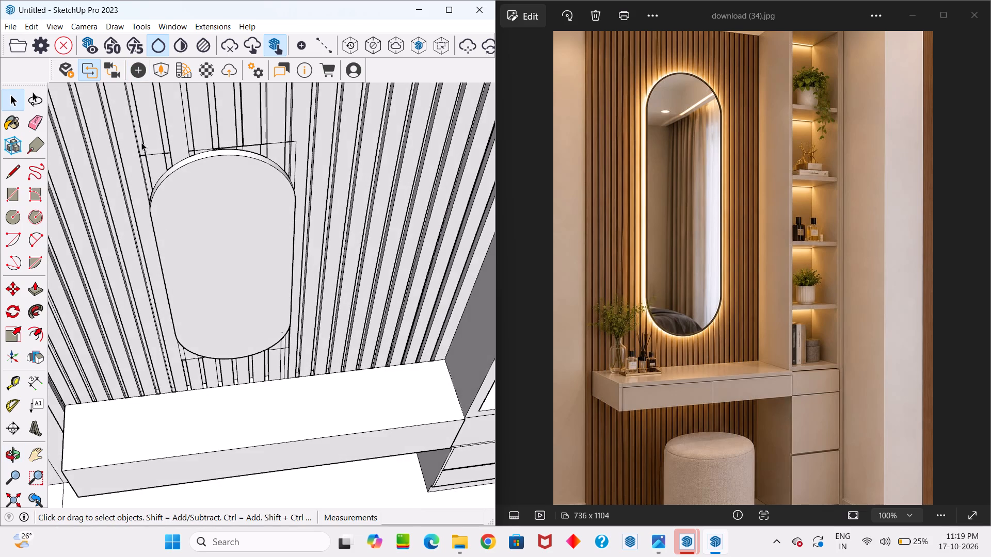
scroll(143, 142, up, 10)
middle_drag(161, 154, 185, 298)
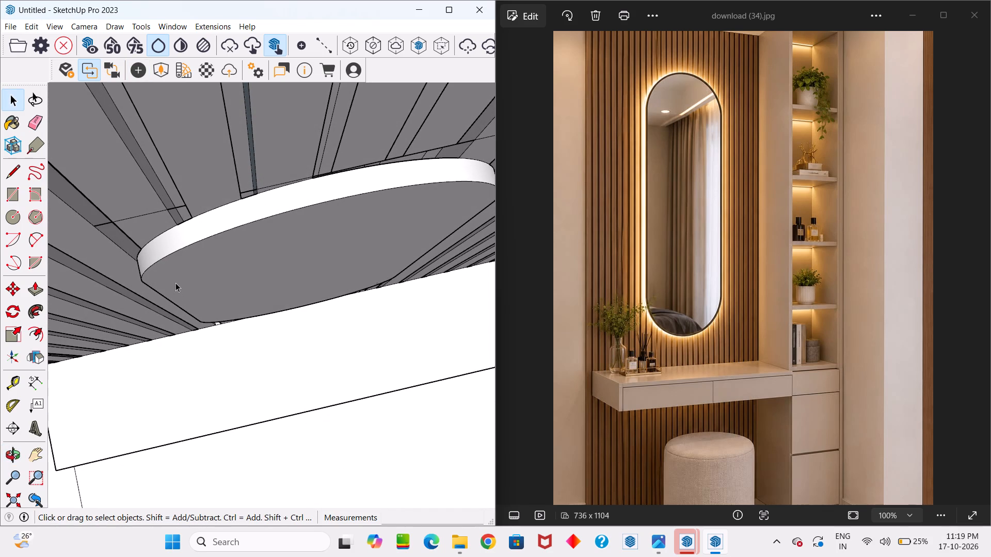
key(e)
scroll(178, 249, up, 5)
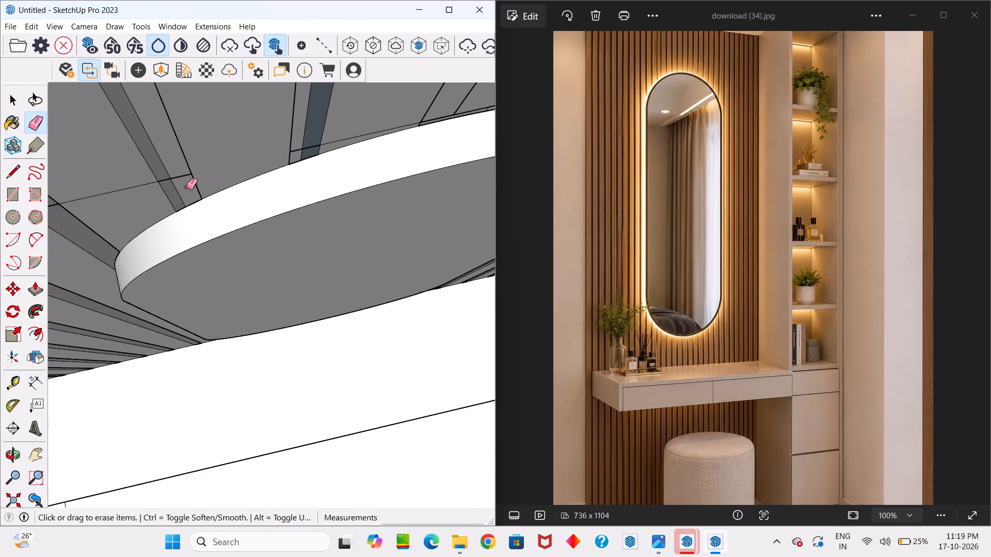
click(178, 175)
click(148, 183)
scroll(157, 193, down, 13)
scroll(120, 199, up, 16)
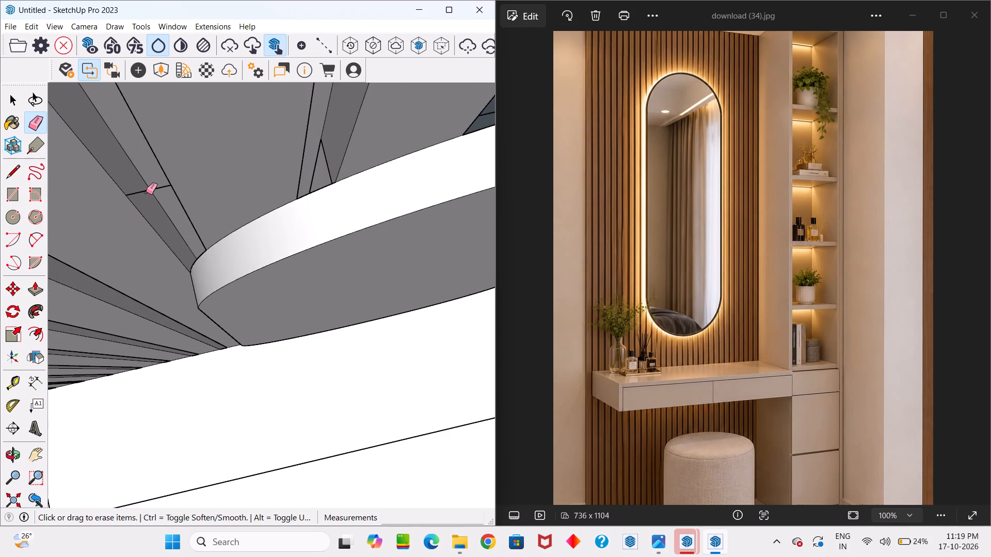
click(146, 192)
Erase the leftover horizontal line segments across the slats directly above the left half of the mirror's top arc.
scroll(146, 192, down, 20)
scroll(146, 192, down, 4)
scroll(207, 197, up, 9)
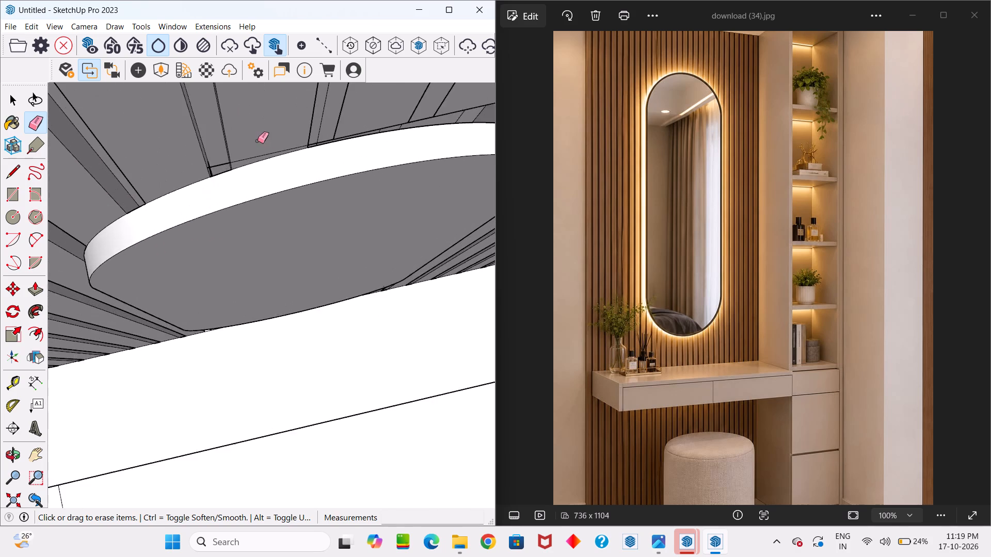
scroll(258, 141, up, 16)
click(203, 178)
scroll(203, 173, up, 1)
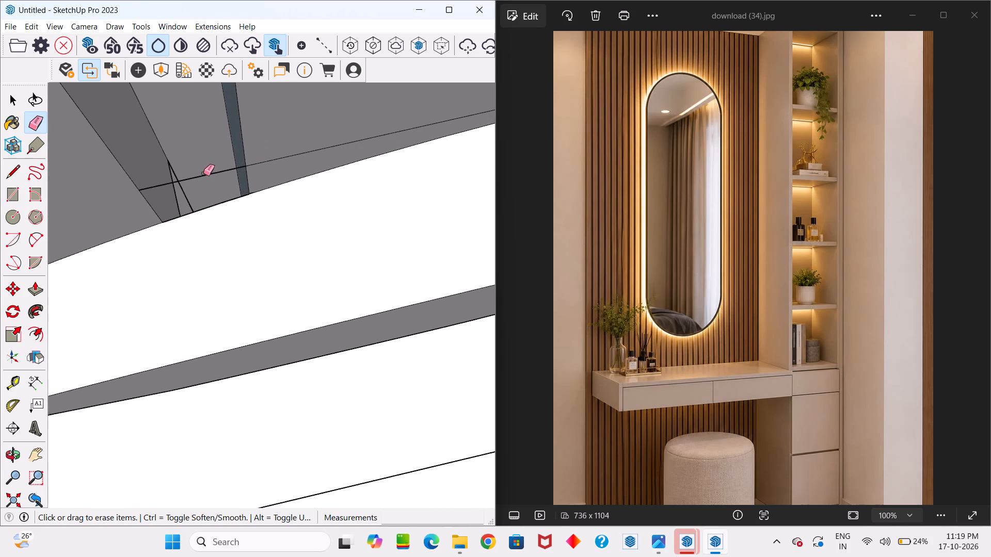
scroll(203, 173, up, 1)
click(205, 176)
scroll(205, 178, down, 15)
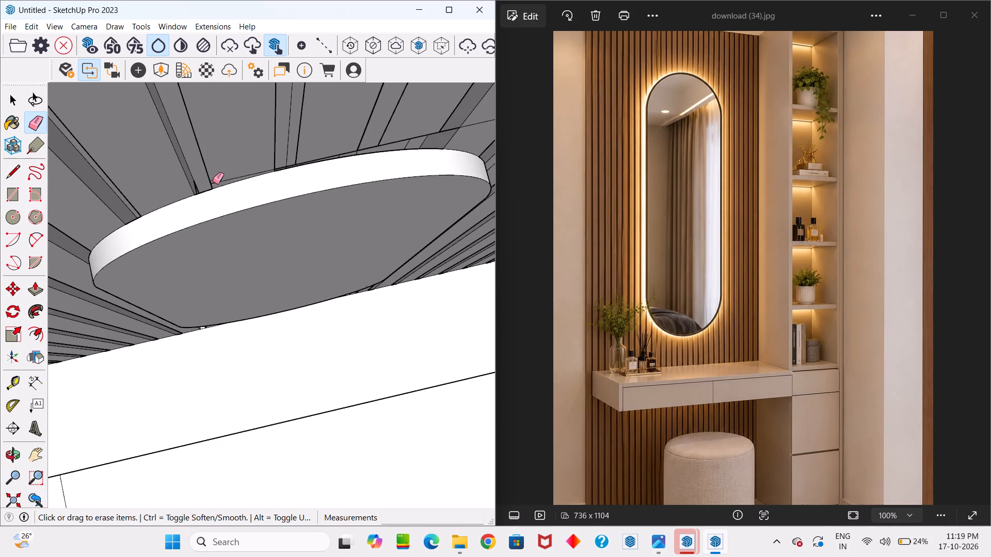
scroll(219, 182, up, 9)
click(242, 175)
scroll(235, 181, down, 7)
scroll(216, 189, up, 9)
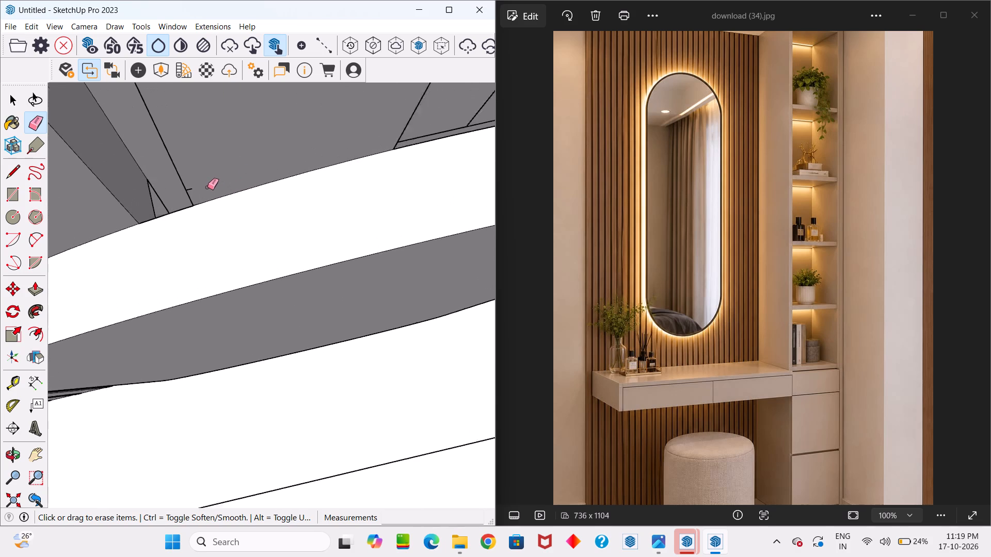
scroll(207, 187, up, 1)
click(189, 188)
scroll(189, 188, down, 16)
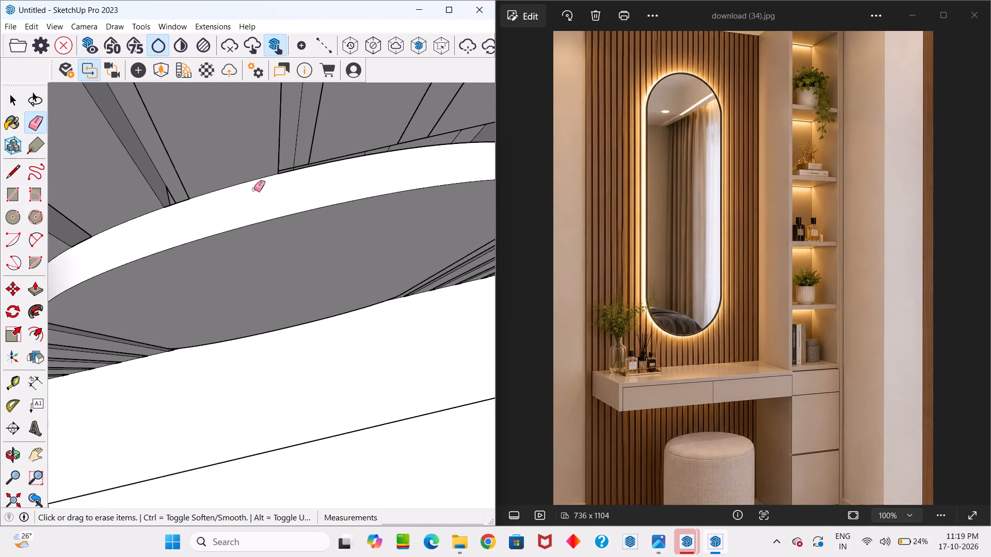
scroll(269, 178, up, 12)
click(279, 164)
scroll(378, 144, down, 7)
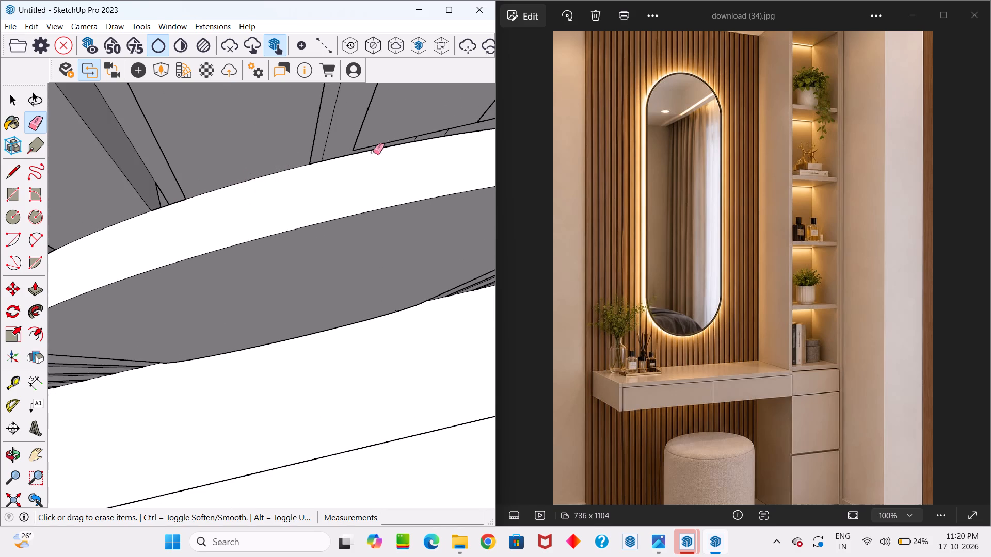
Erase the stray construction rectangle edges crossing the slats around the mirror's upper-right curve, including the vertical line.
scroll(378, 148, down, 2)
middle_drag(371, 149, 271, 107)
scroll(256, 120, down, 20)
scroll(256, 120, down, 2)
middle_drag(294, 148, 272, 90)
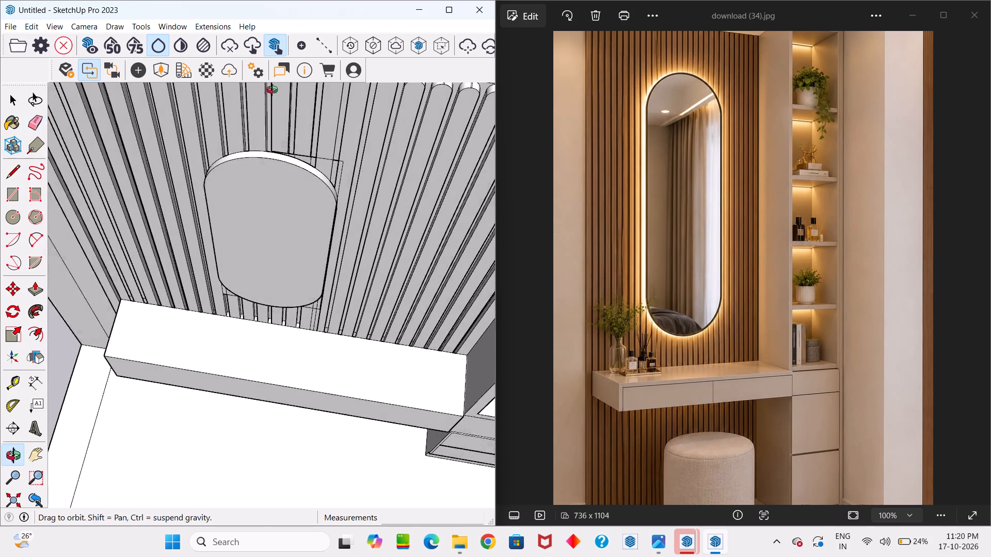
middle_drag(272, 90, 268, 86)
scroll(315, 154, up, 17)
scroll(314, 158, down, 1)
middle_drag(314, 158, 194, 158)
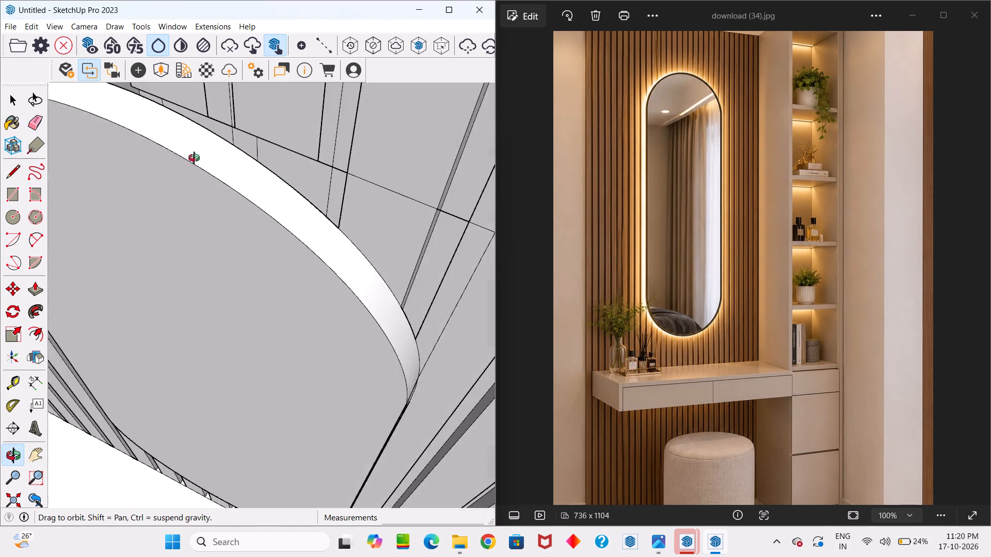
middle_drag(194, 158, 221, 130)
scroll(270, 153, up, 5)
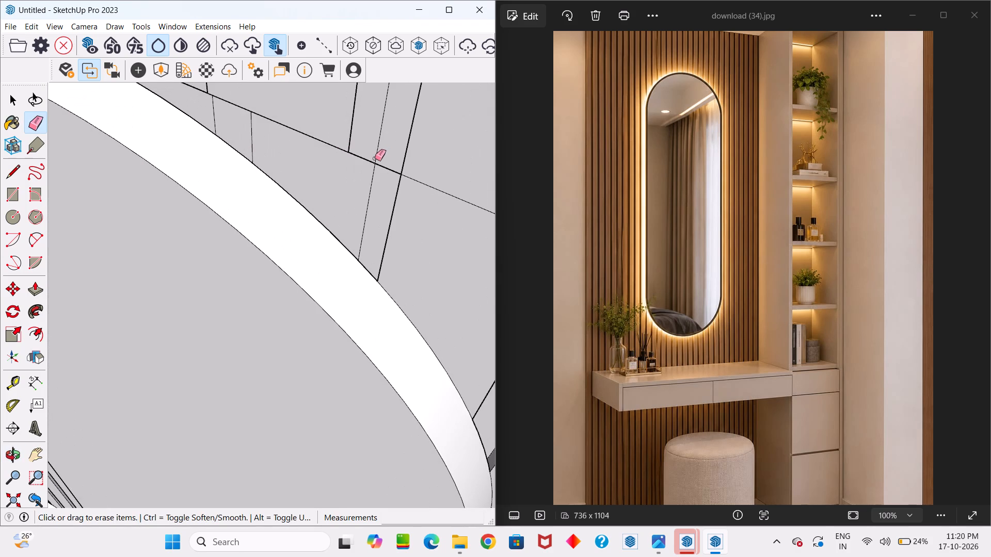
click(373, 162)
scroll(300, 192, down, 3)
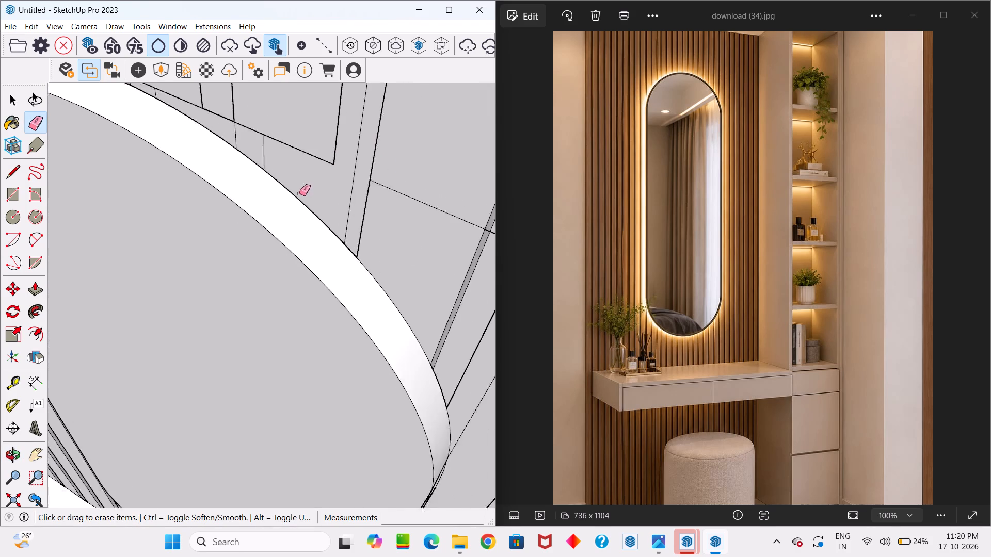
scroll(299, 193, down, 10)
scroll(365, 203, up, 5)
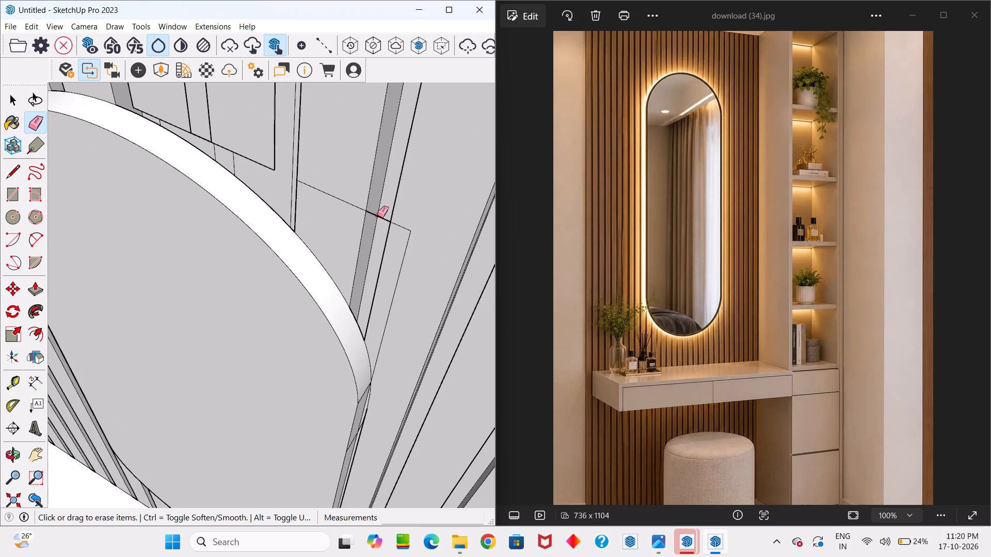
click(378, 215)
click(401, 227)
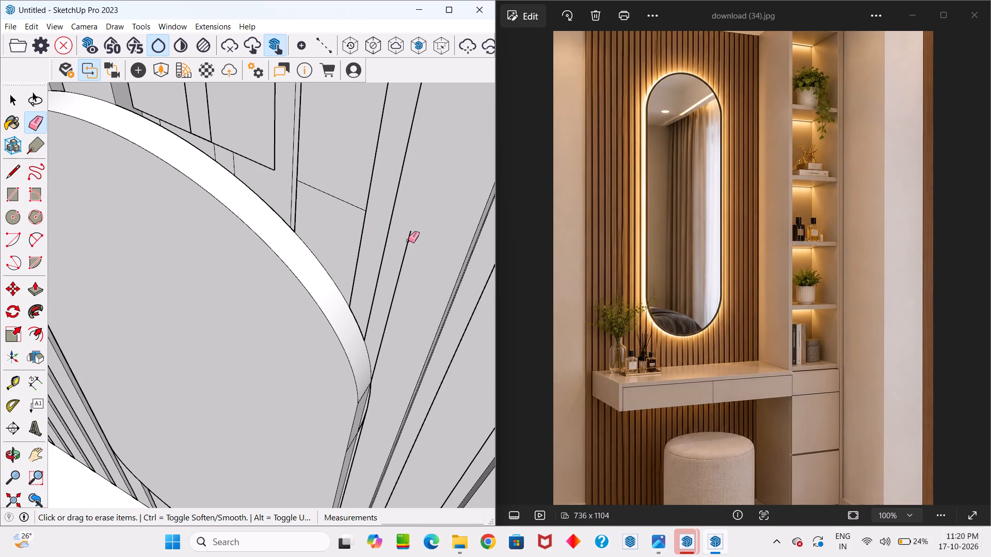
click(409, 245)
Erase the stray edges running close alongside the mirror's right side, just below its upper curve.
scroll(425, 334, down, 2)
scroll(403, 409, up, 5)
middle_drag(387, 395, 289, 292)
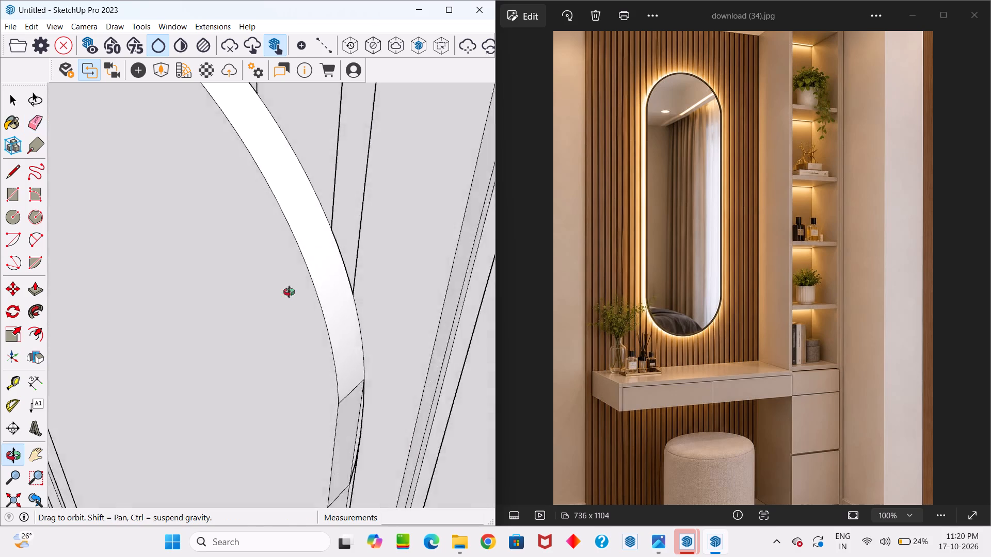
middle_drag(289, 292, 206, 260)
scroll(236, 267, down, 6)
scroll(299, 409, up, 19)
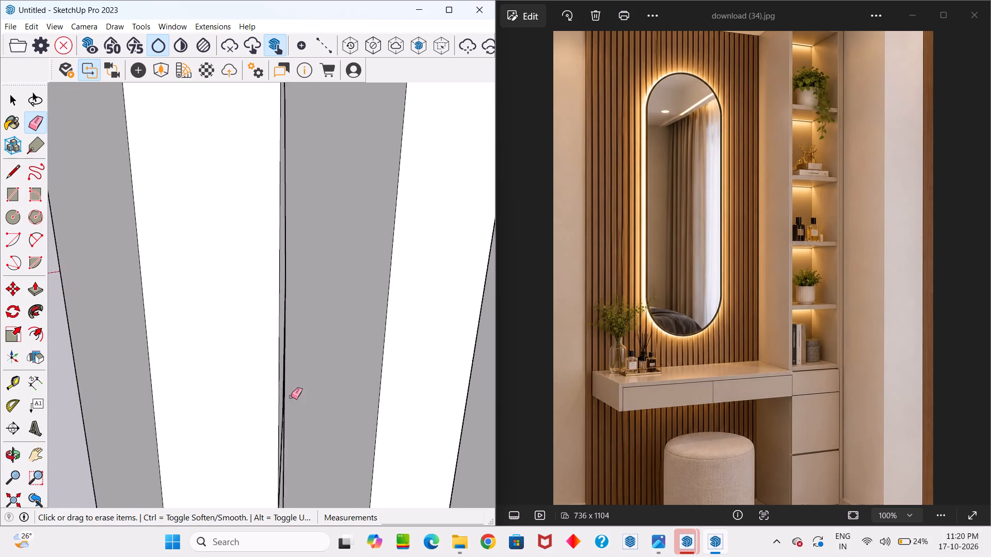
scroll(291, 397, up, 10)
scroll(274, 382, up, 12)
middle_drag(276, 362, 295, 415)
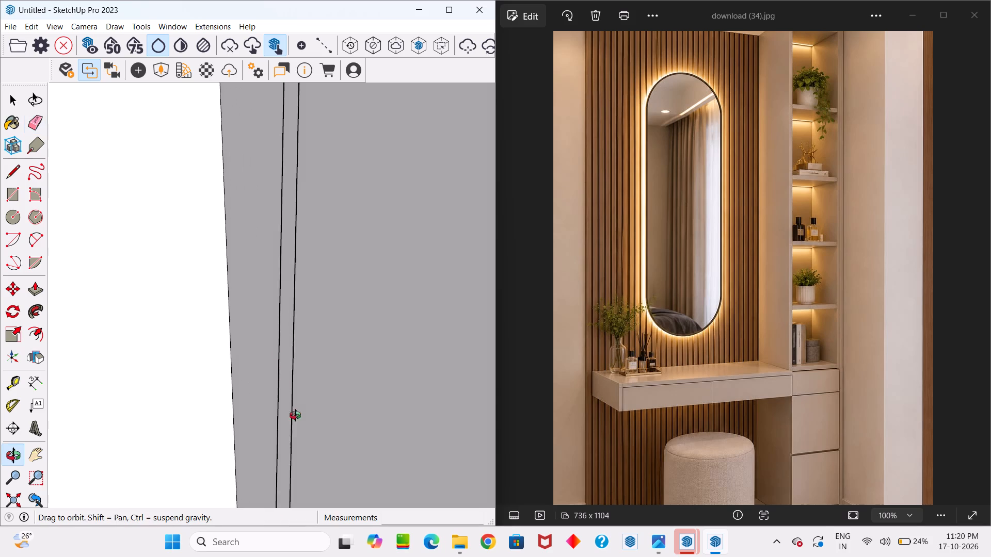
middle_drag(295, 415, 442, 490)
scroll(320, 411, down, 11)
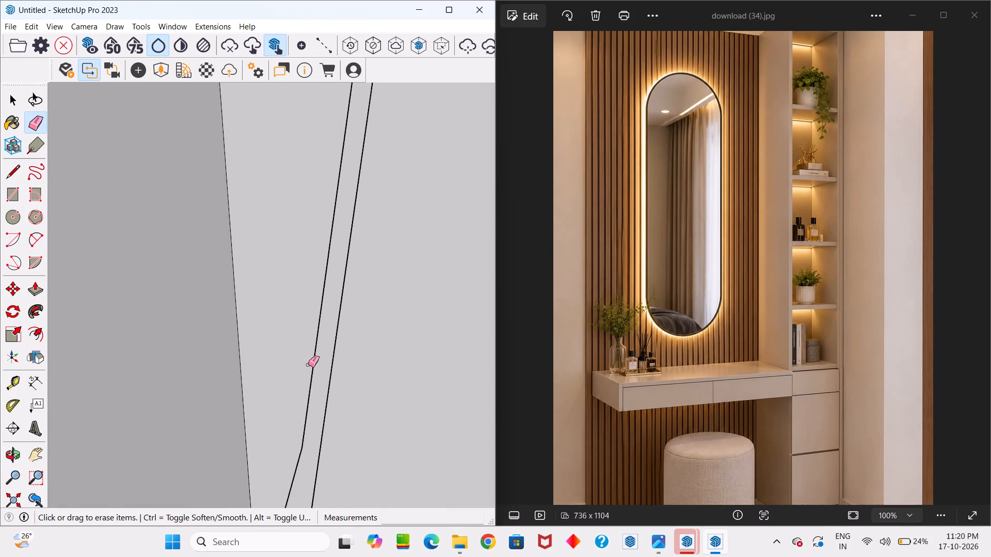
scroll(308, 365, down, 5)
scroll(306, 436, up, 5)
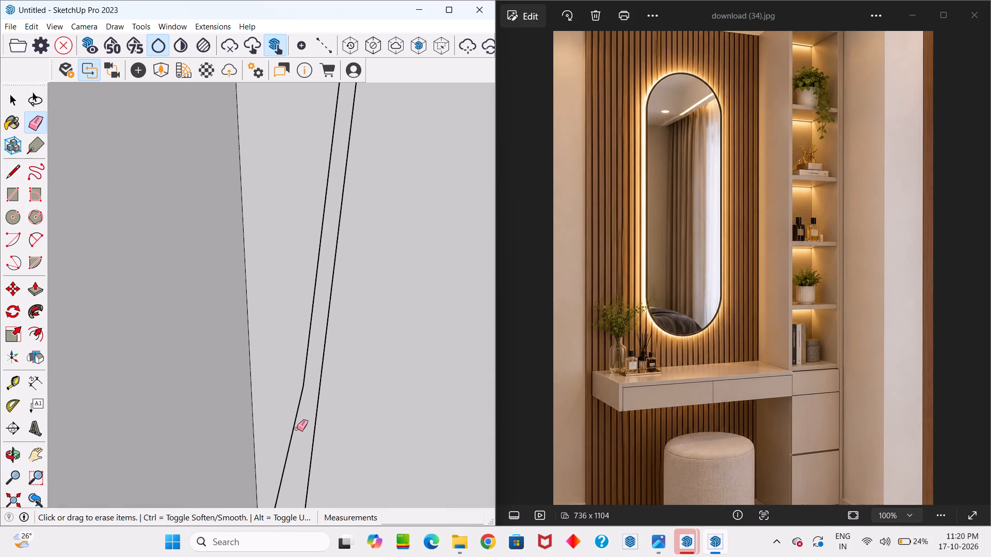
click(296, 425)
scroll(296, 411, down, 20)
scroll(296, 411, down, 2)
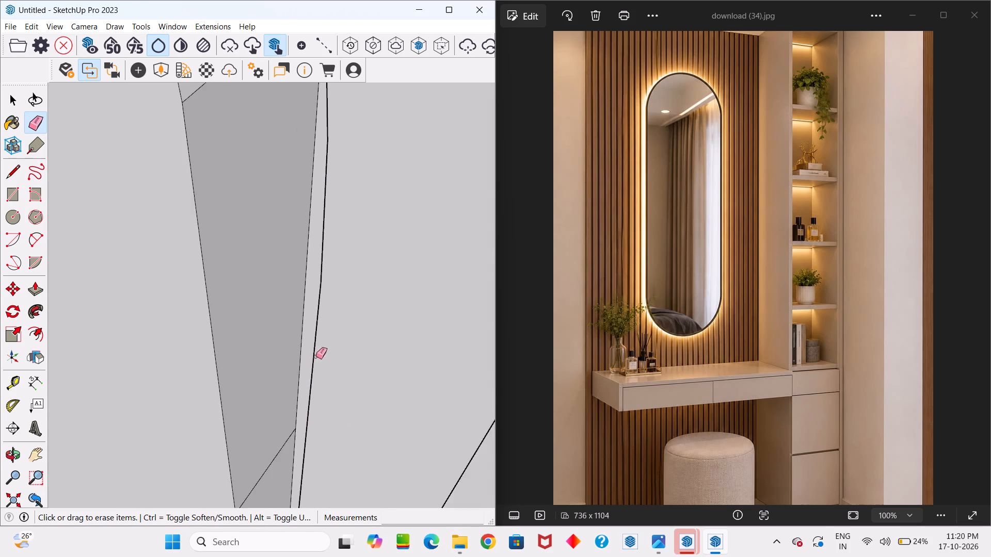
scroll(316, 356, down, 15)
middle_drag(311, 391, 321, 404)
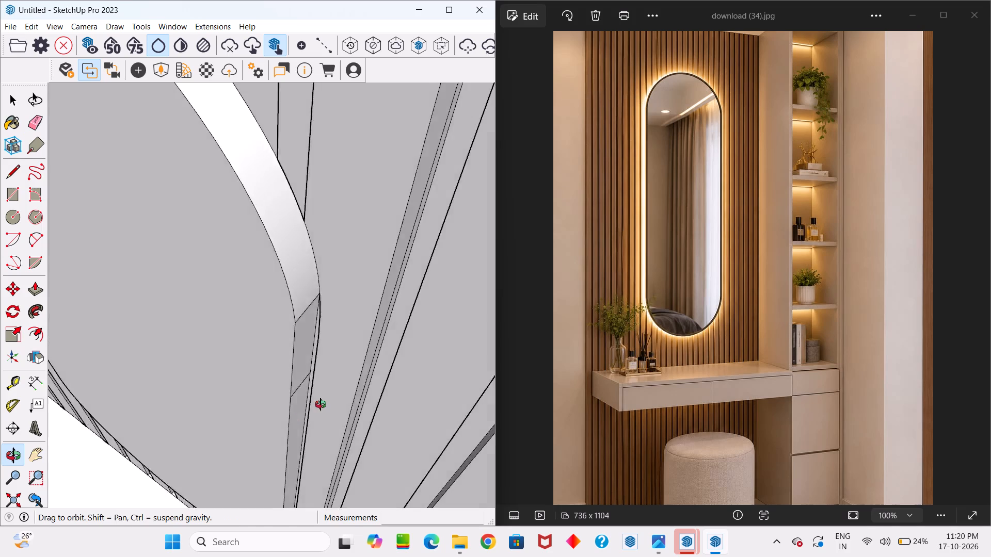
middle_drag(321, 404, 337, 383)
scroll(332, 363, up, 12)
scroll(296, 325, up, 4)
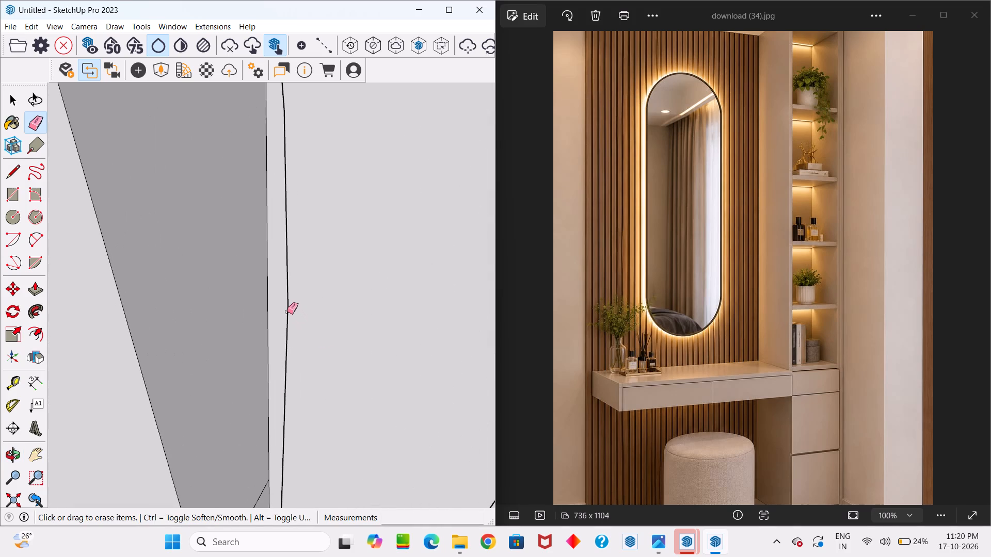
click(287, 312)
click(289, 281)
scroll(289, 281, down, 14)
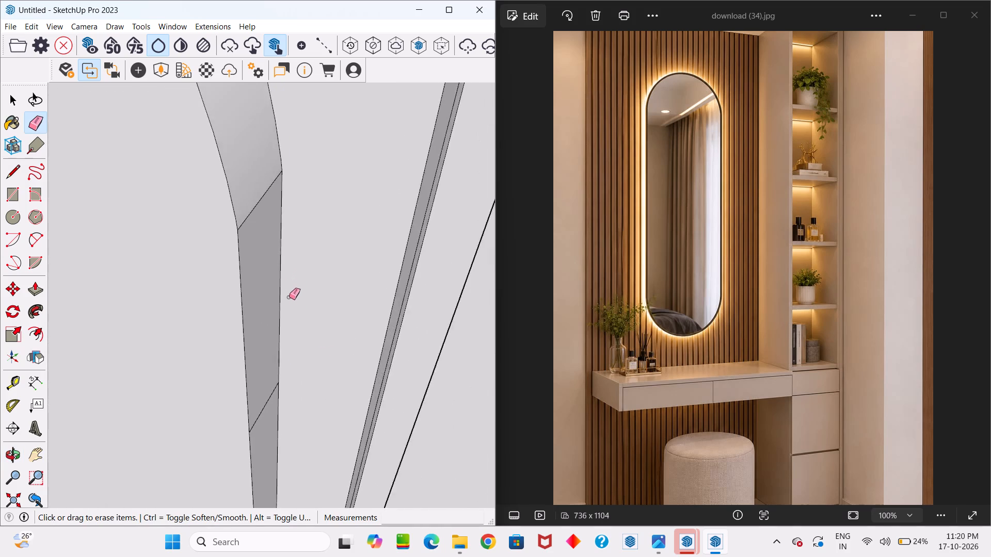
scroll(289, 297, down, 20)
scroll(289, 297, down, 7)
scroll(306, 441, up, 12)
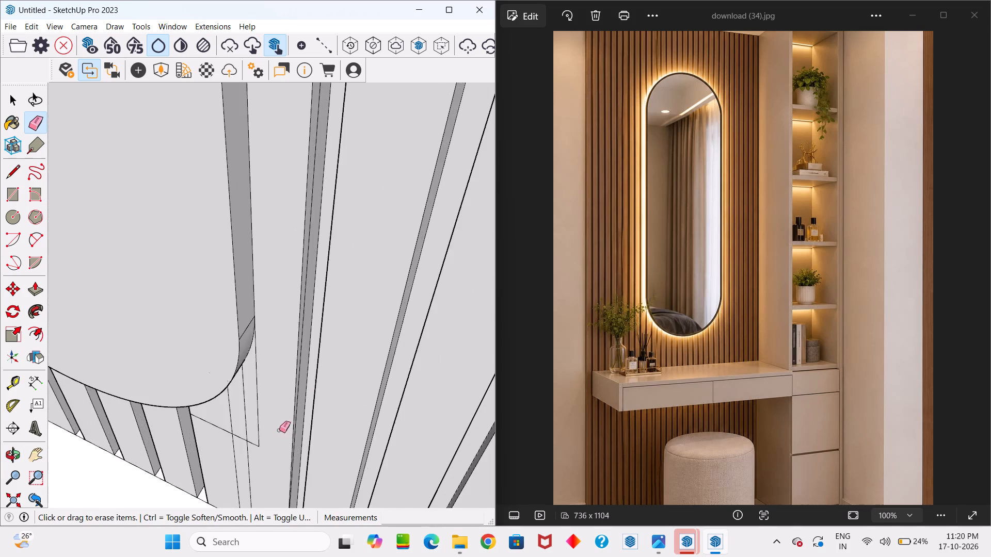
Erase the two seam edges crossing the mirror recess's side face along its lower-right curve.
scroll(279, 430, up, 11)
click(238, 308)
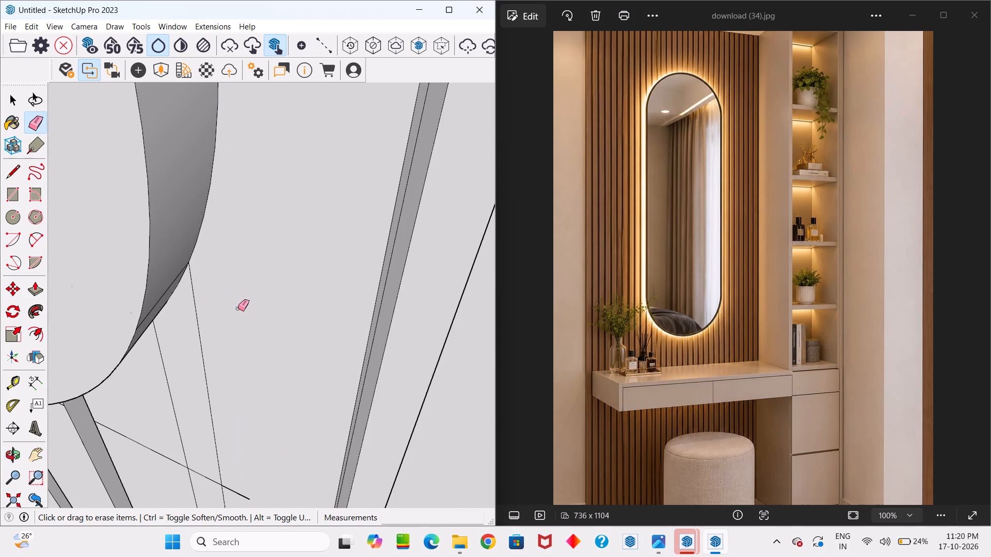
middle_drag(234, 307, 165, 46)
scroll(178, 200, up, 4)
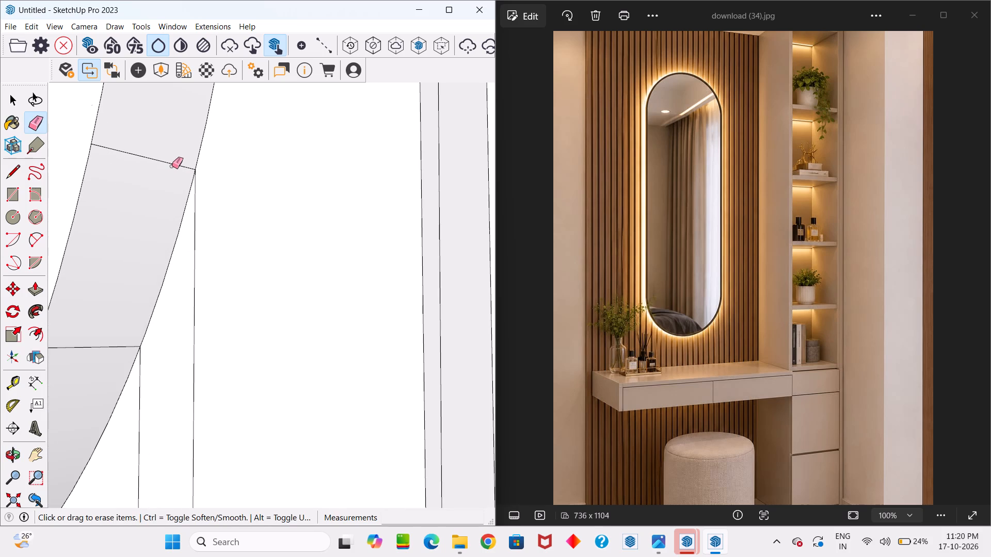
click(172, 166)
click(117, 347)
Erase the leftover horizontal line segments beyond the last short slat beside the mirror's lower-right curve.
scroll(138, 327, down, 2)
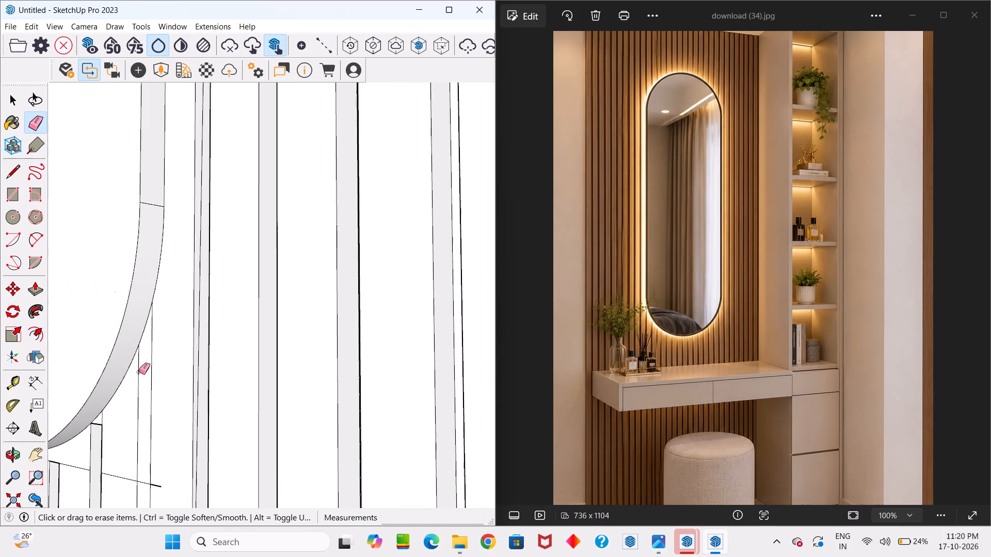
scroll(148, 368, down, 12)
scroll(148, 417, up, 11)
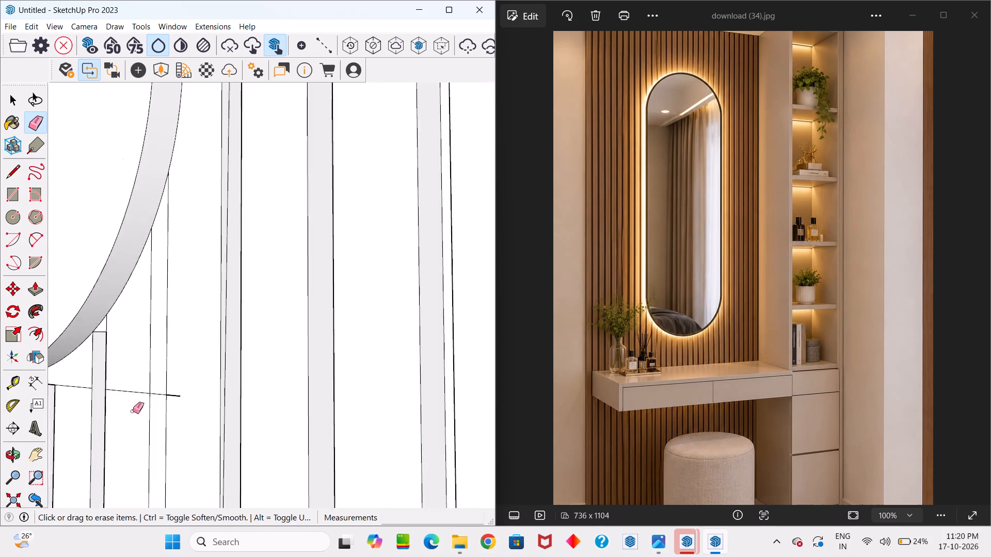
scroll(133, 411, up, 6)
click(144, 387)
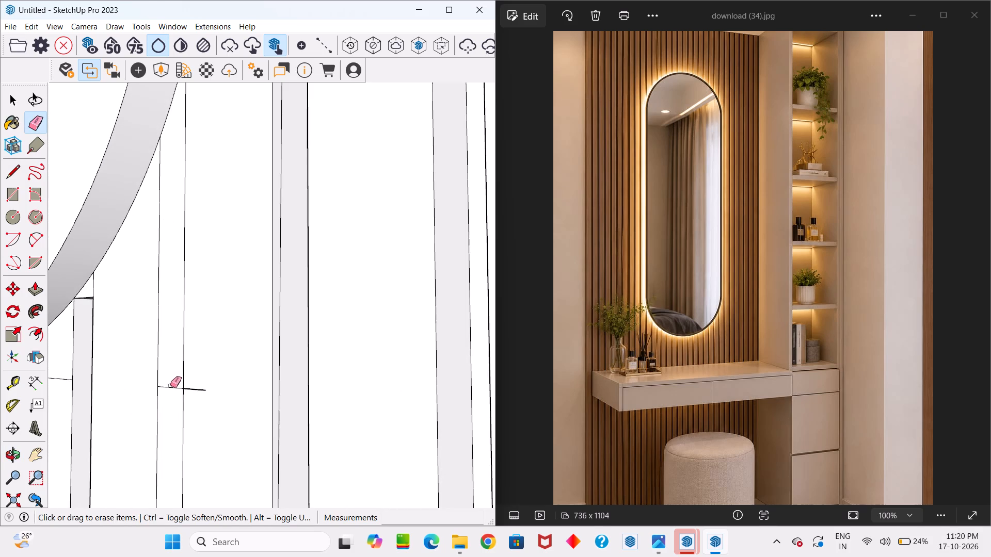
click(171, 387)
click(191, 392)
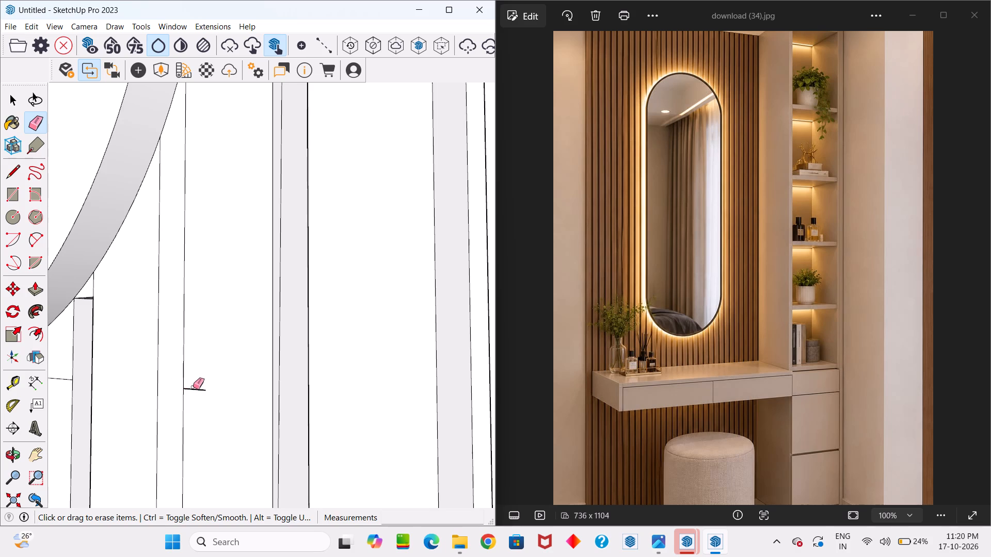
click(193, 389)
Erase the extra vertical edge inside the first full-height groove to the right of the mirror.
scroll(196, 371, down, 16)
middle_drag(229, 384, 228, 386)
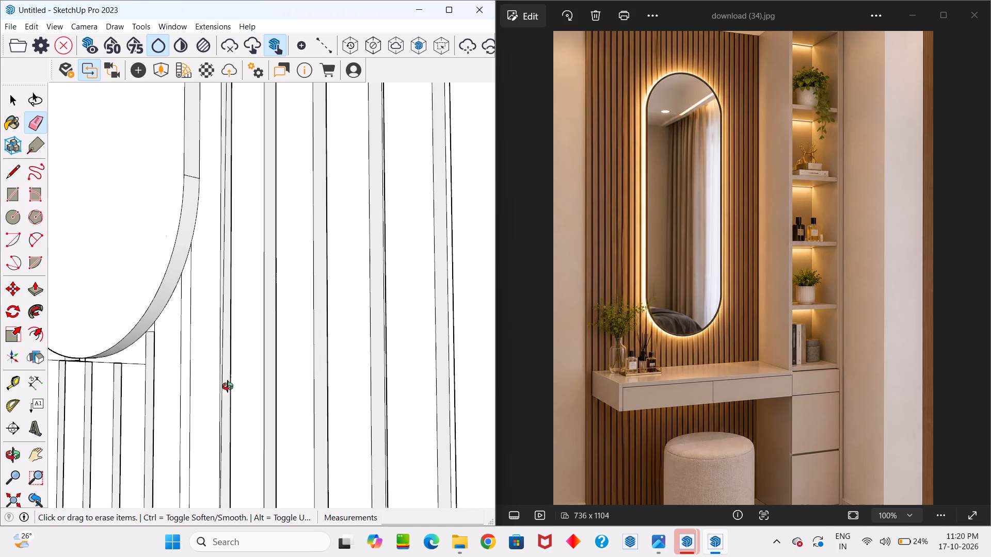
middle_drag(228, 386, 196, 402)
scroll(219, 334, up, 9)
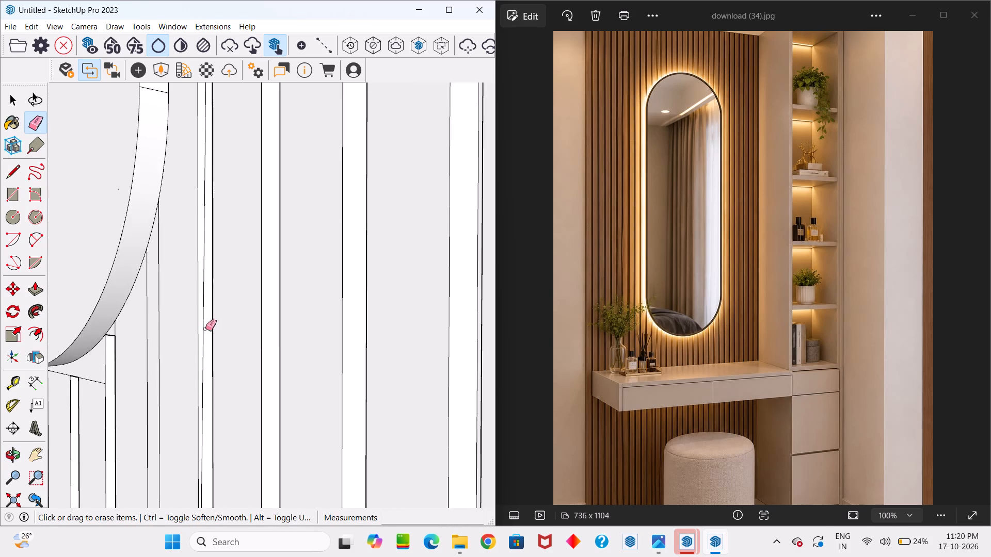
scroll(205, 329, up, 8)
click(204, 309)
Erase the leftover horizontal line segments between the slats below the right half of the mirror's bottom arc.
scroll(206, 310, down, 19)
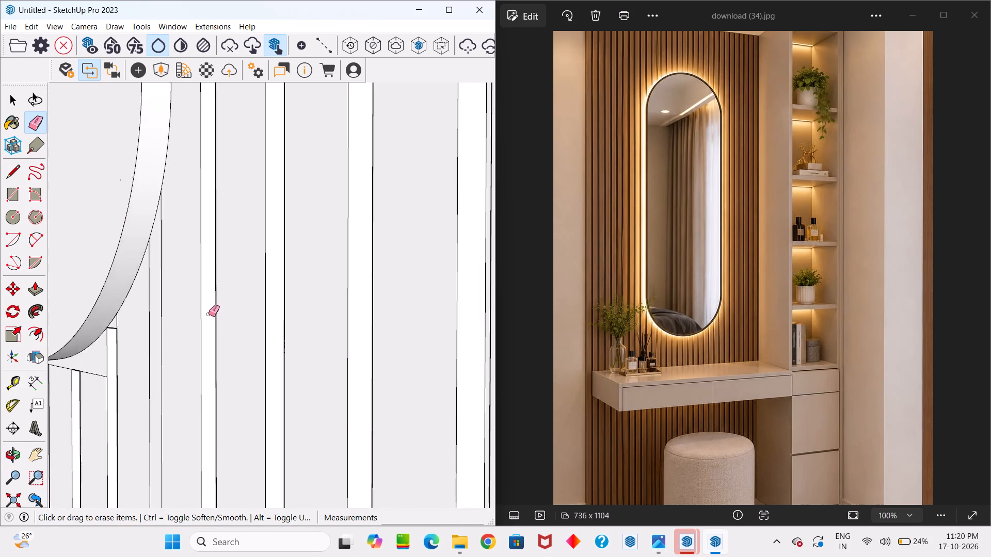
scroll(209, 314, down, 5)
middle_drag(209, 329, 470, 378)
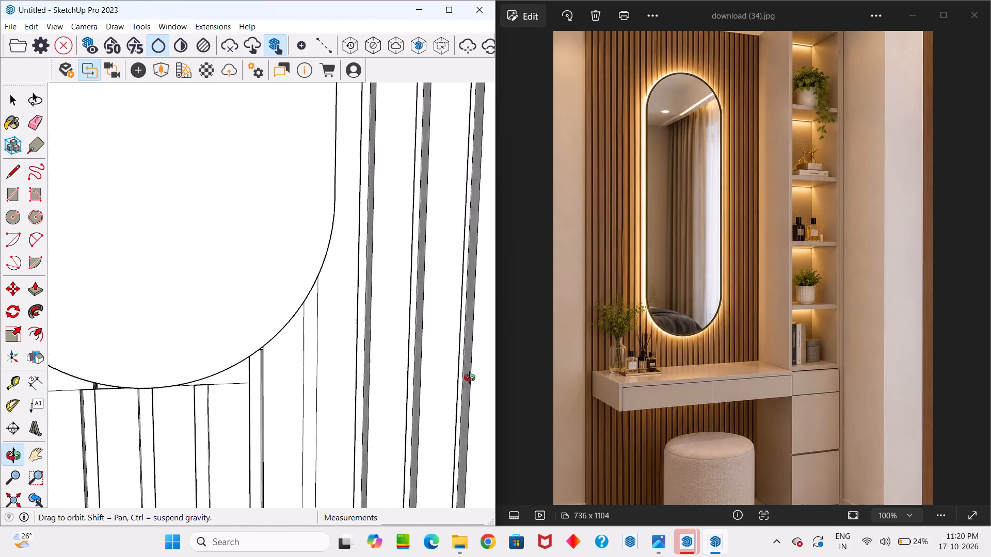
middle_drag(470, 378, 368, 379)
scroll(226, 386, up, 9)
click(170, 378)
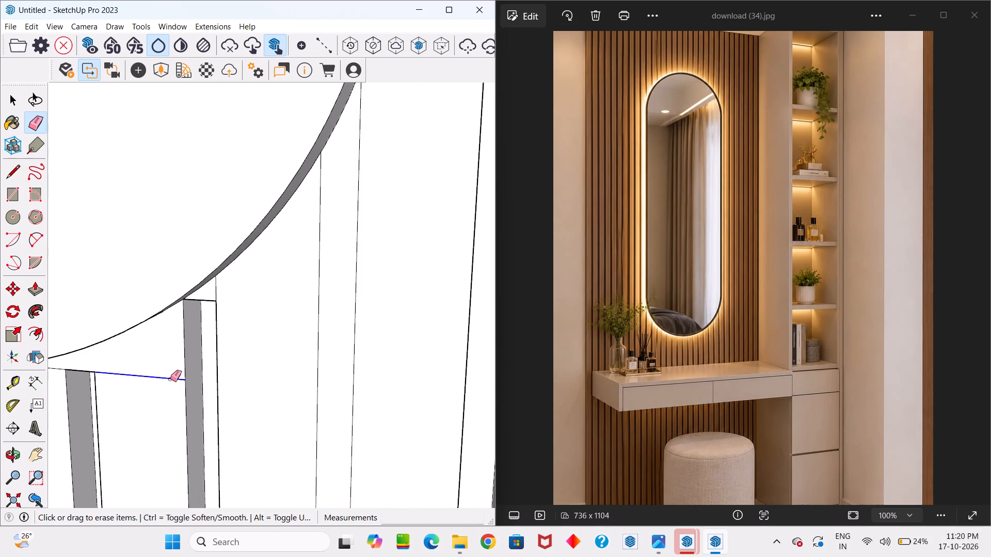
scroll(202, 288, up, 11)
middle_drag(205, 314, 220, 195)
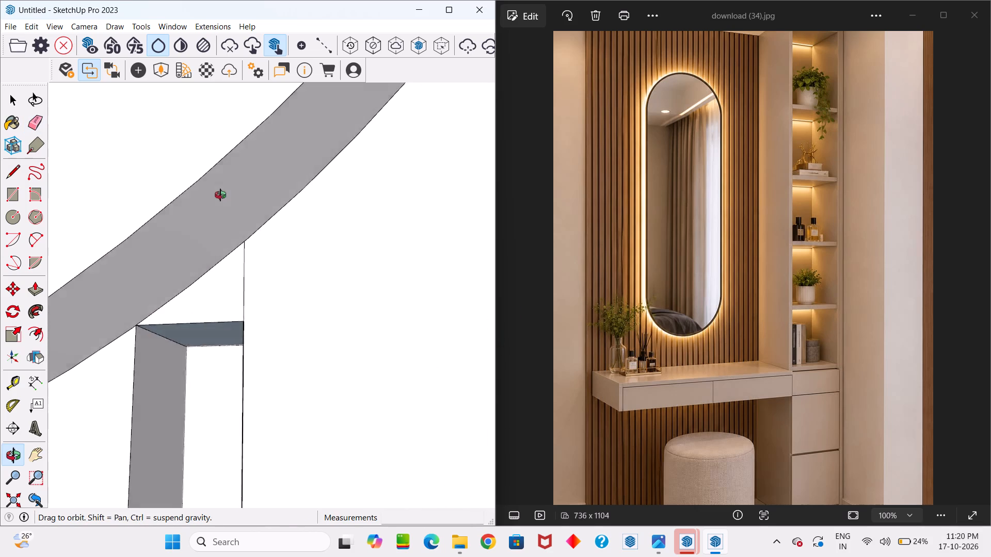
middle_drag(220, 195, 244, 338)
scroll(259, 327, down, 14)
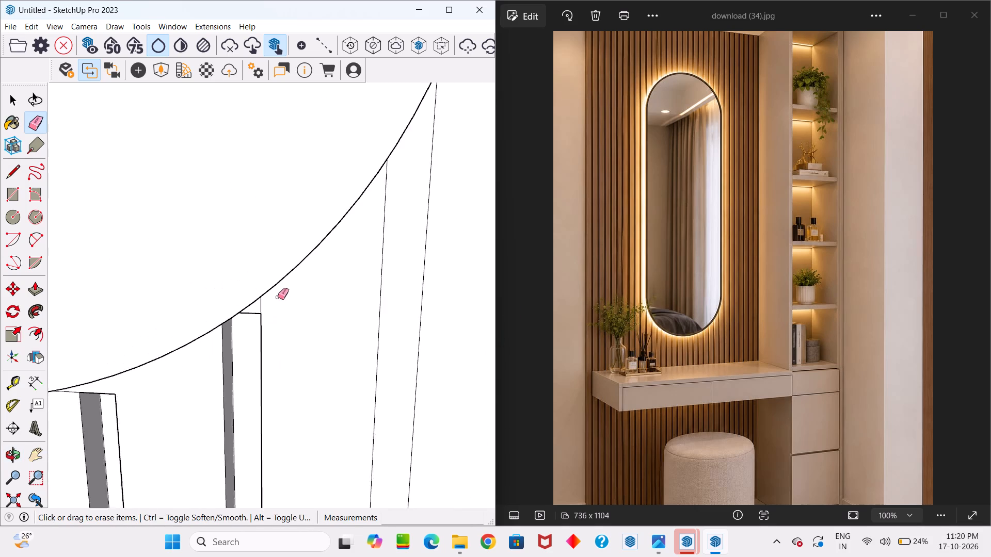
scroll(278, 297, down, 20)
middle_drag(257, 329, 298, 434)
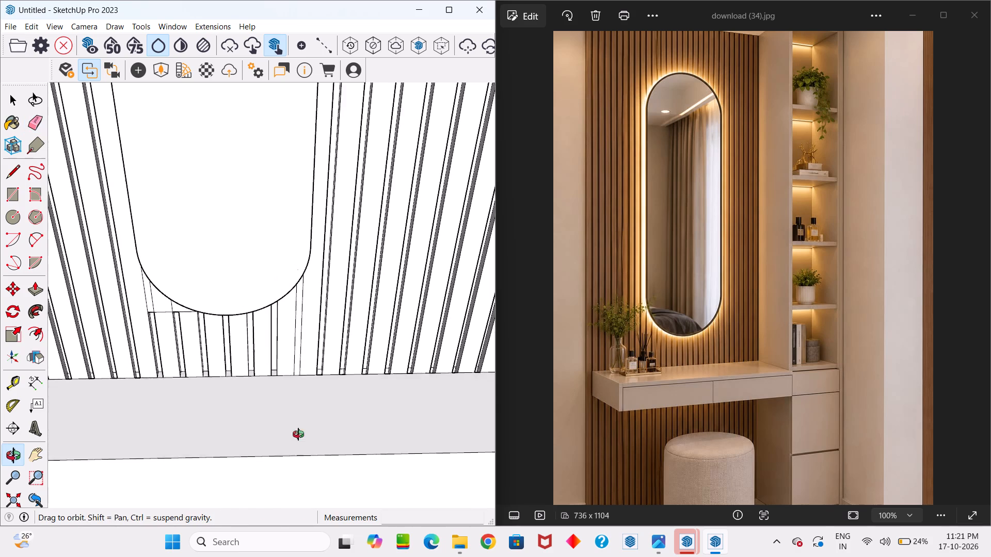
middle_drag(298, 434, 251, 517)
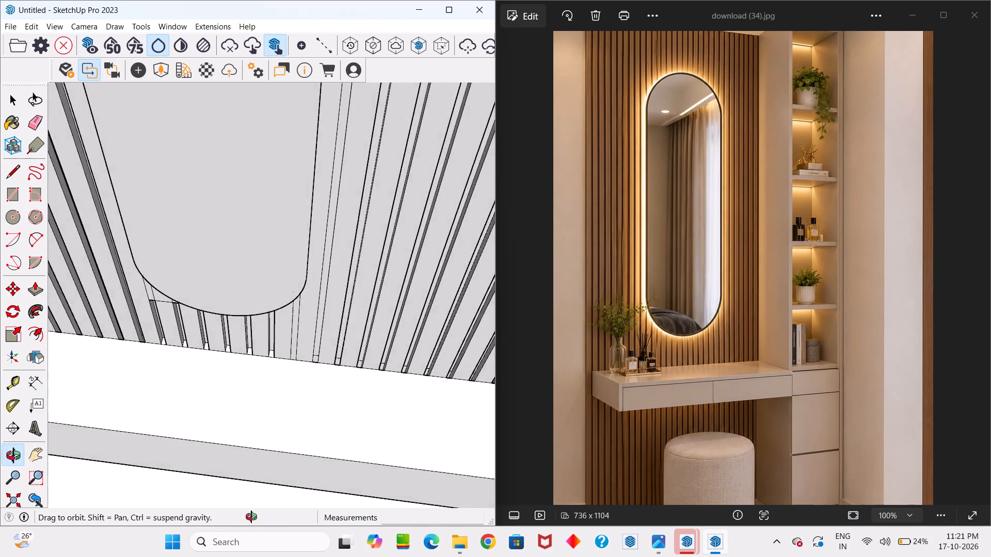
middle_drag(251, 517, 287, 324)
scroll(229, 319, up, 3)
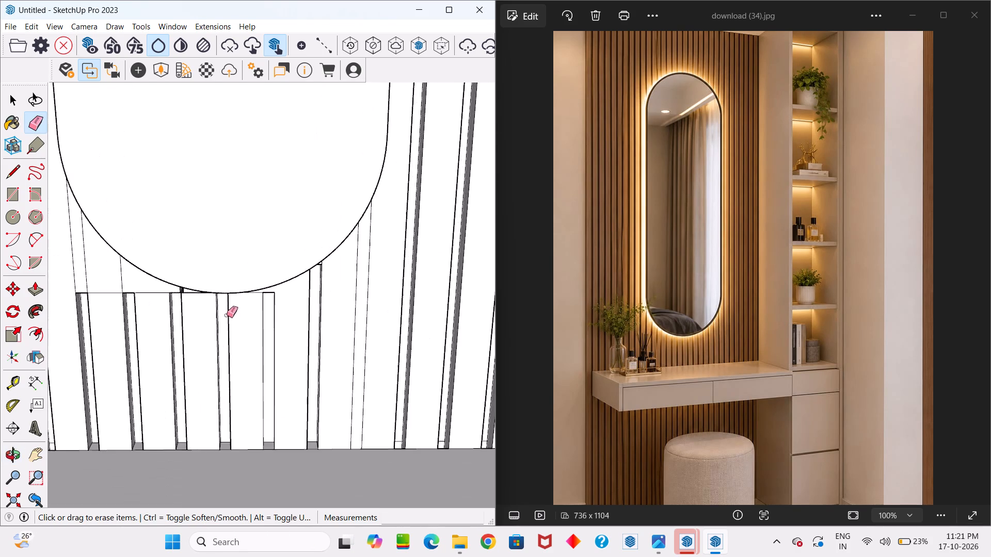
scroll(227, 315, up, 14)
click(275, 277)
scroll(274, 279, down, 7)
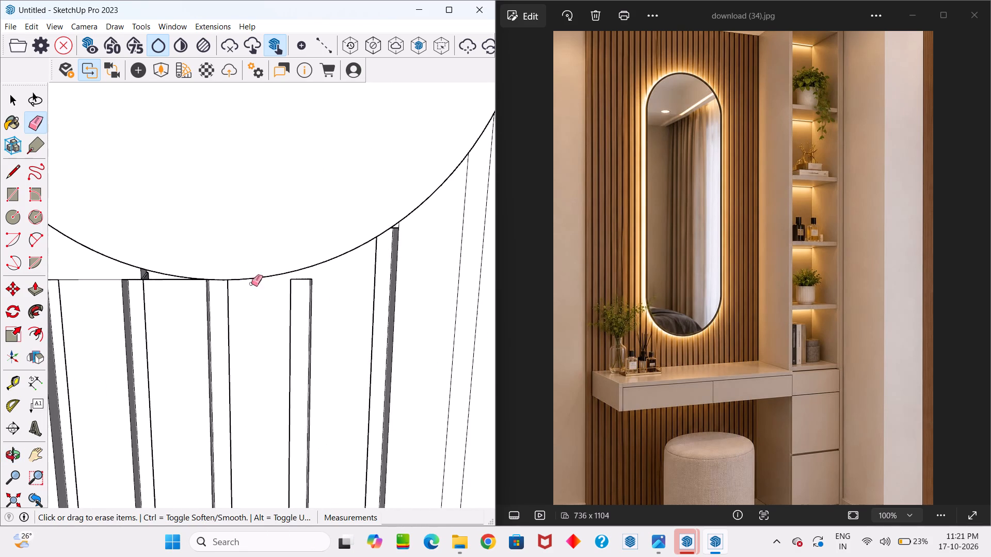
Examine the slats and remaining stray edges around the mirror's bottom arc, particularly at its lower-left curve.
scroll(162, 282, up, 9)
scroll(184, 295, down, 12)
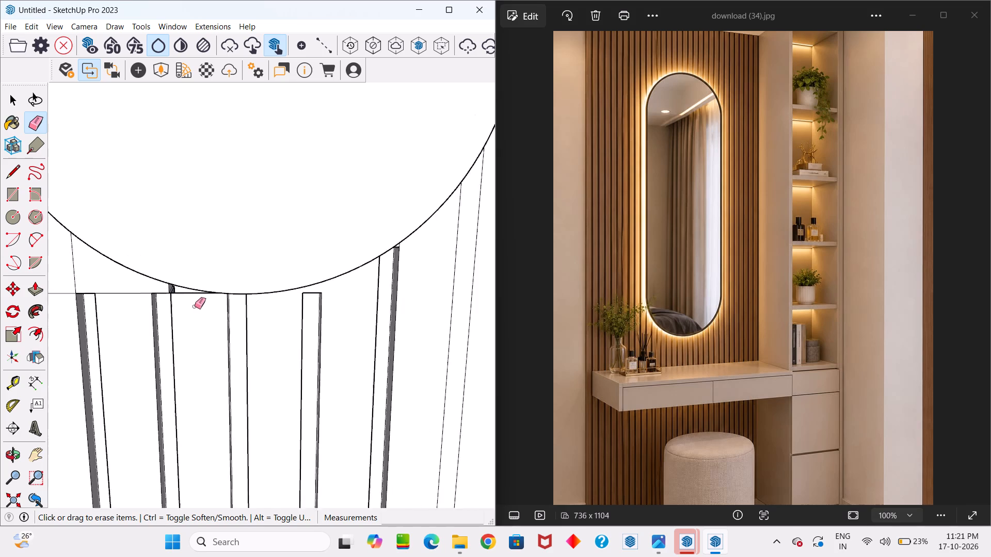
scroll(195, 306, down, 10)
middle_drag(202, 326, 302, 213)
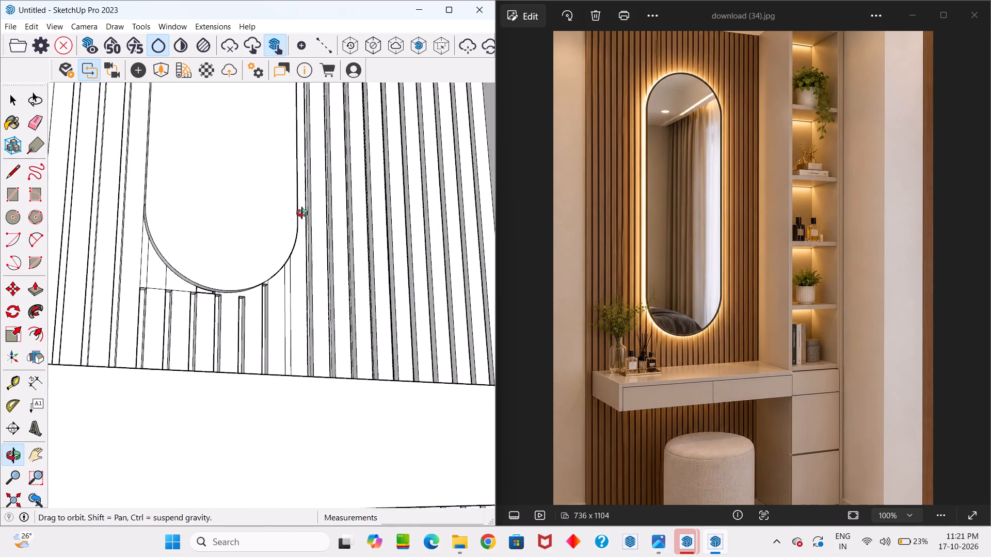
middle_drag(302, 213, 302, 218)
scroll(169, 332, up, 11)
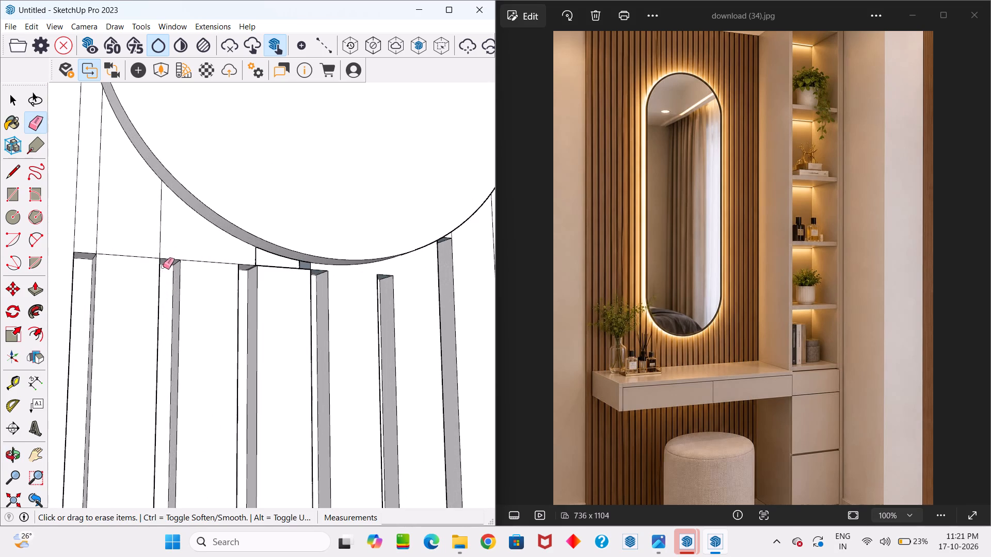
middle_drag(137, 261, 108, 416)
scroll(118, 377, down, 14)
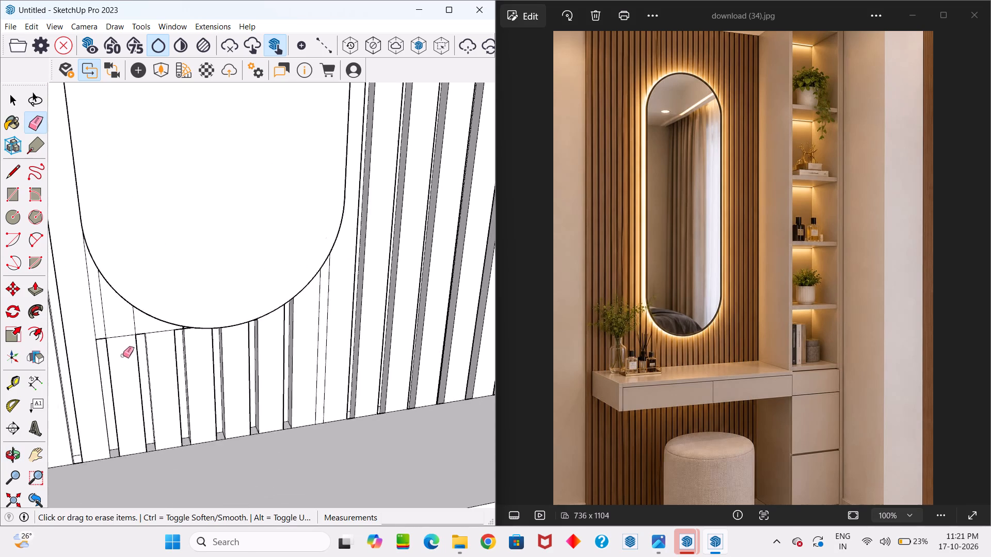
scroll(123, 355, down, 9)
scroll(111, 343, up, 6)
scroll(116, 338, down, 1)
scroll(116, 338, up, 1)
scroll(116, 338, down, 1)
scroll(116, 339, up, 1)
scroll(116, 339, down, 1)
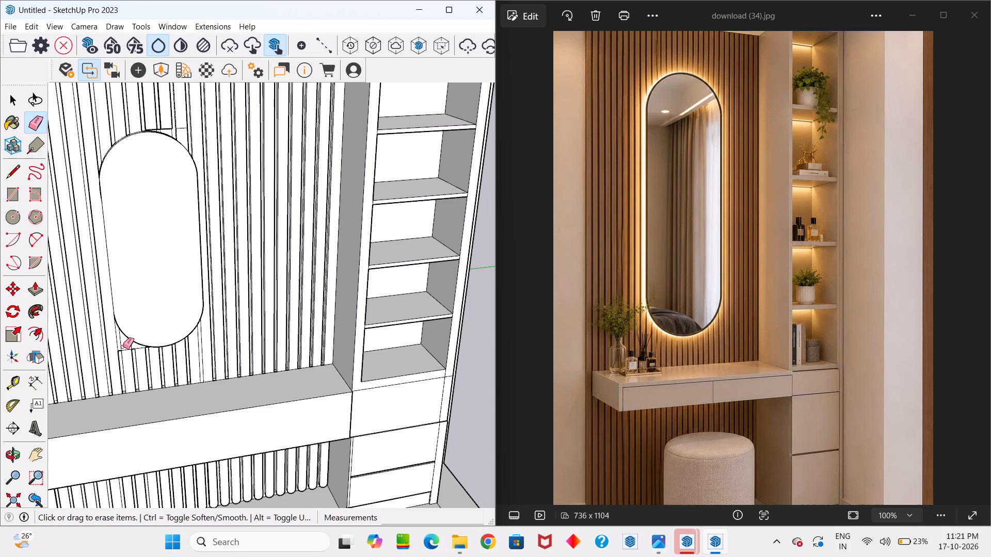
scroll(115, 310, up, 3)
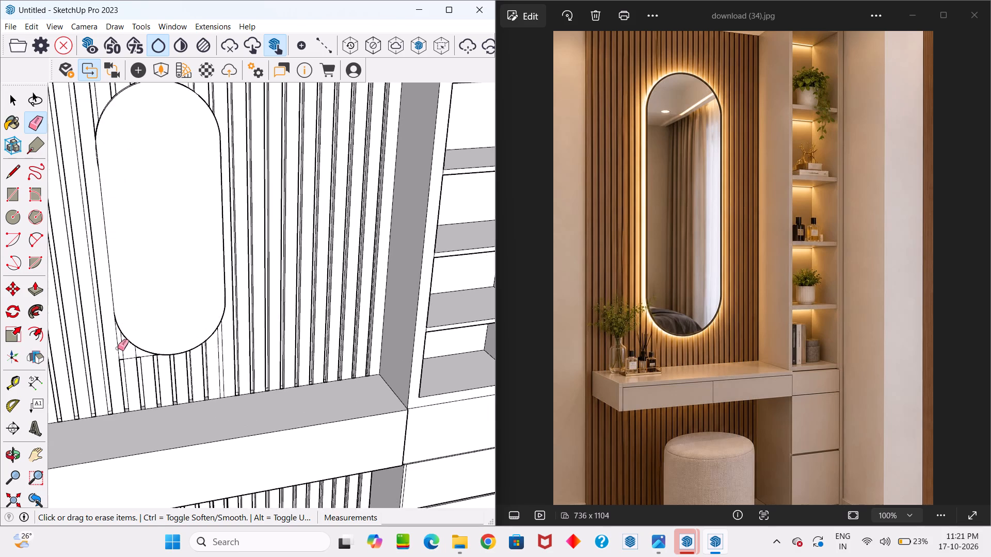
scroll(118, 348, up, 2)
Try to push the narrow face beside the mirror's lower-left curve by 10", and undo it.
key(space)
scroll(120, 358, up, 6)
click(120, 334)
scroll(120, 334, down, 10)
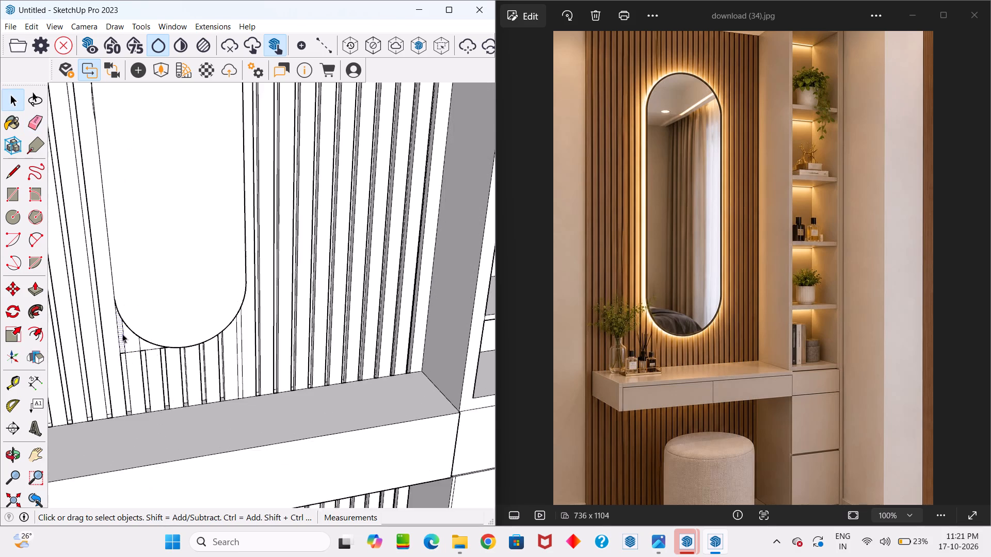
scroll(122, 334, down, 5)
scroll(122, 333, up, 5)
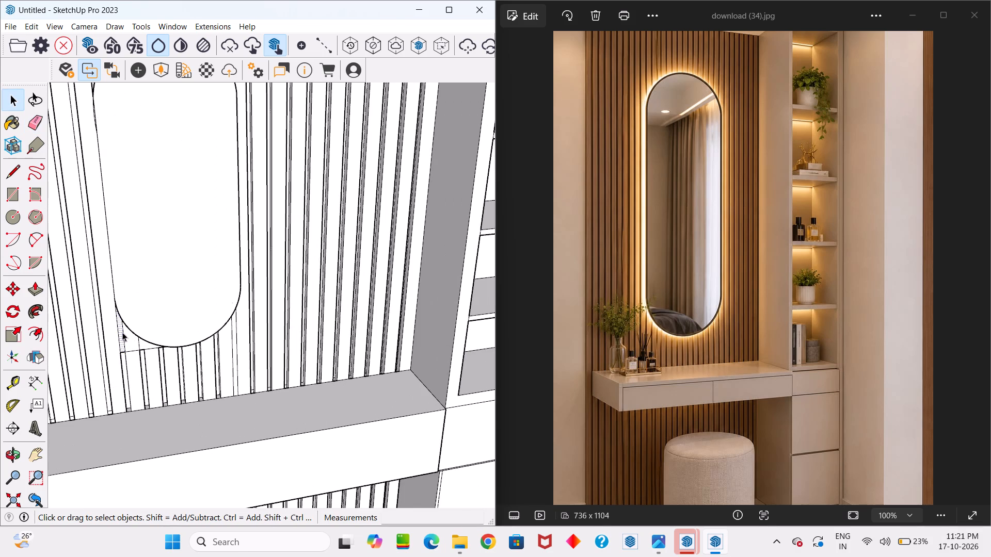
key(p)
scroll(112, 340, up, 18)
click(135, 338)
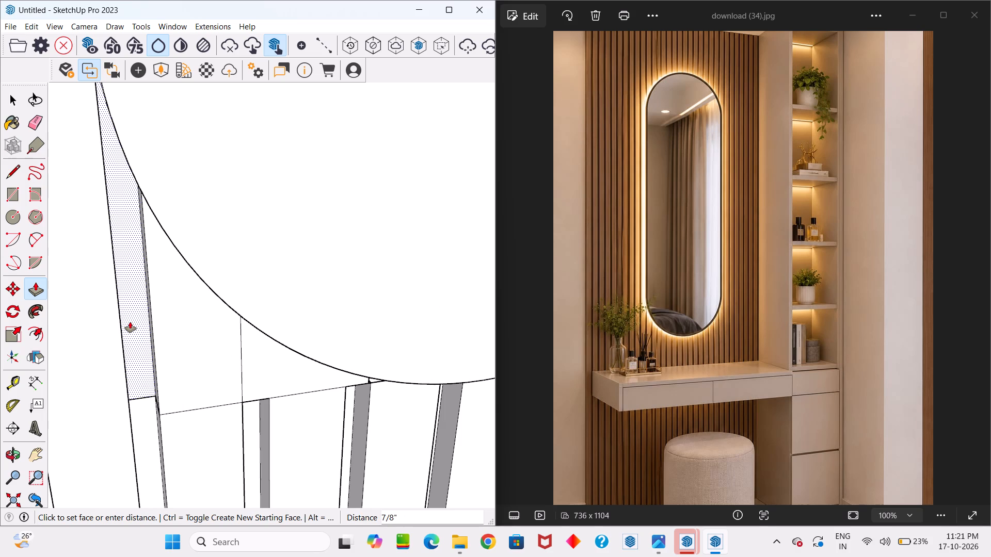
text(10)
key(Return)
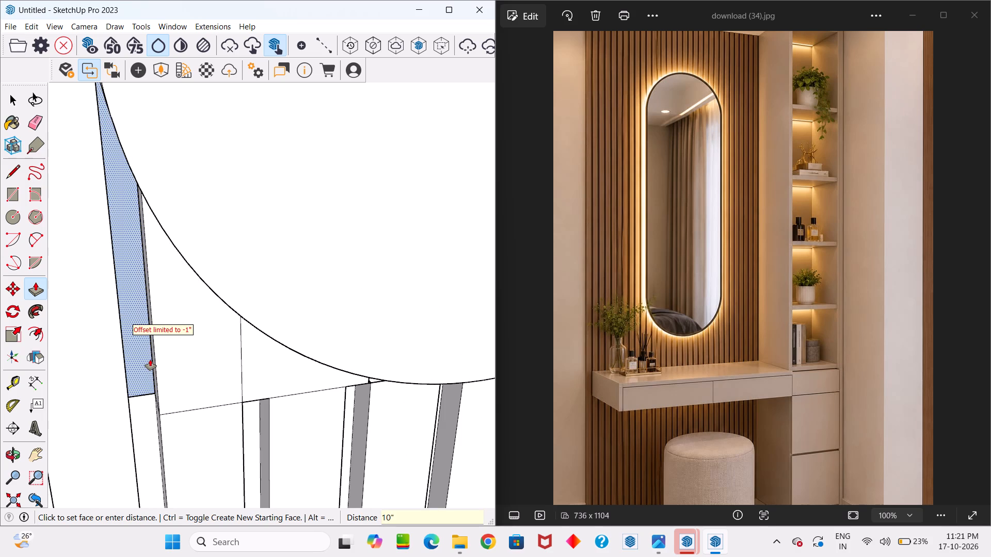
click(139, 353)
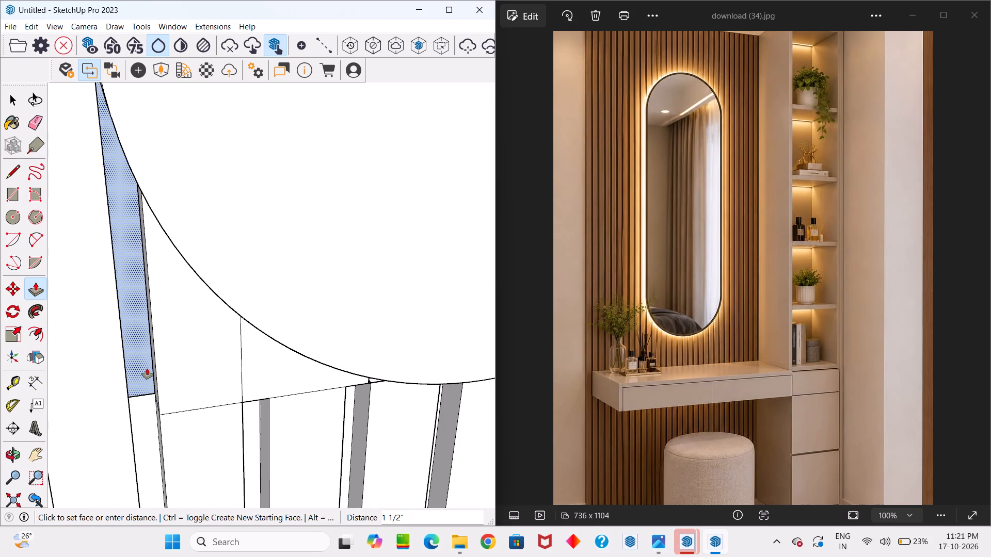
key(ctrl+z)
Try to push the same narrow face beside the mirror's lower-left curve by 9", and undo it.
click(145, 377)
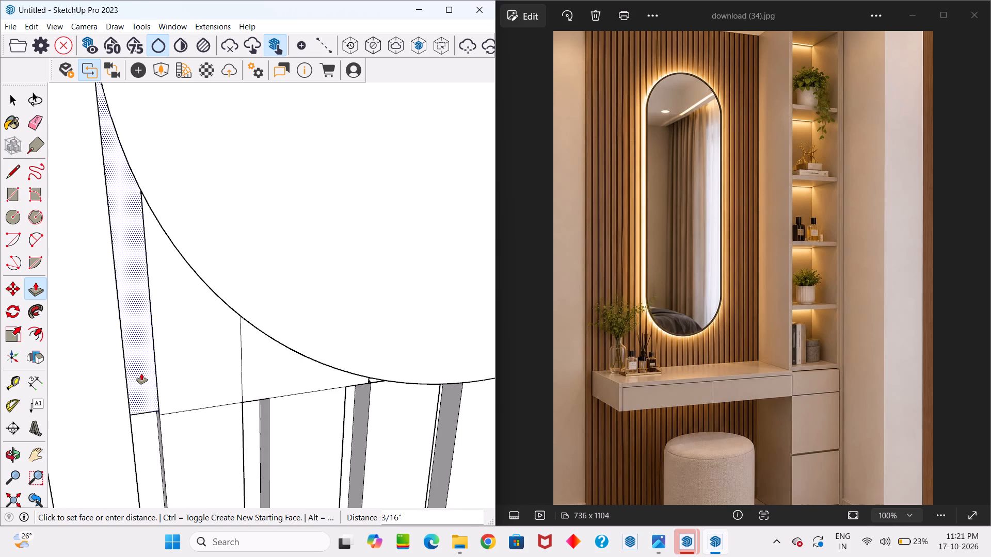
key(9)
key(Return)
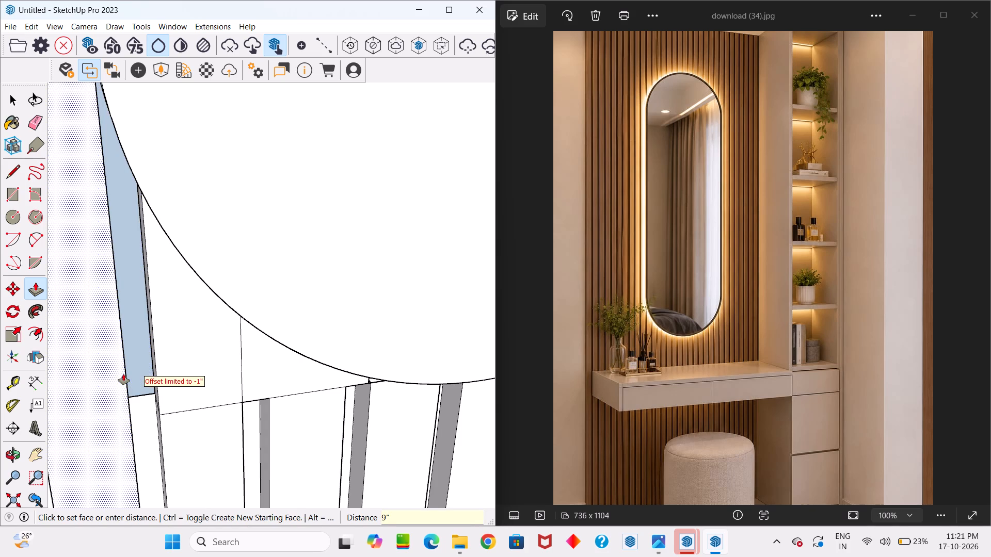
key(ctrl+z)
Push the narrow face beside the mirror's lower-left curve back 1", matching the depth of the neighbouring groove.
click(146, 375)
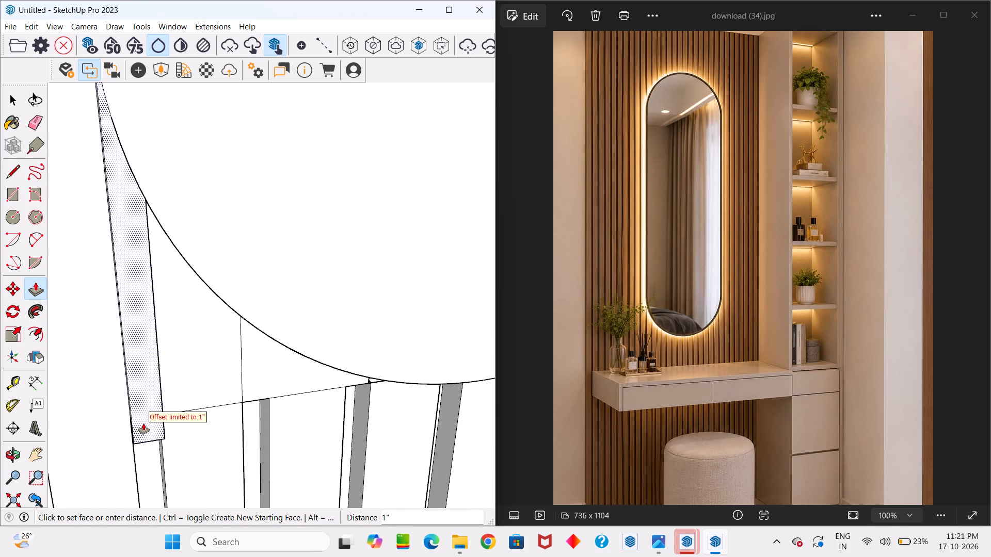
scroll(143, 424, up, 1)
click(268, 422)
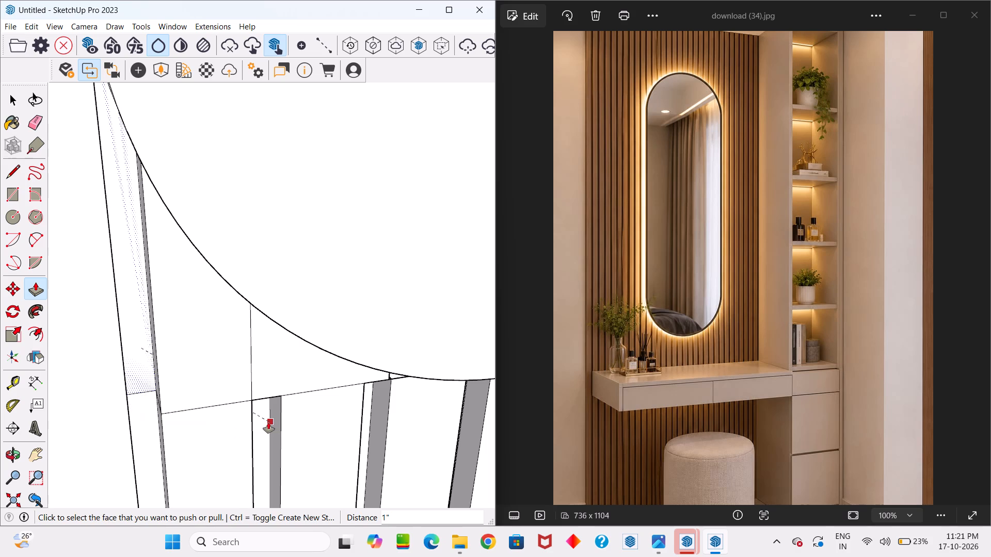
click(142, 357)
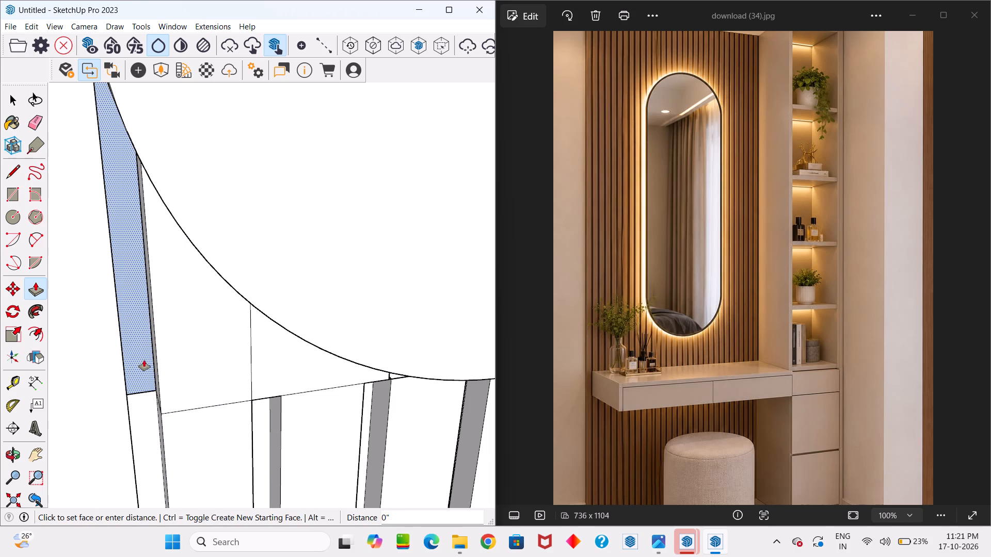
key(space)
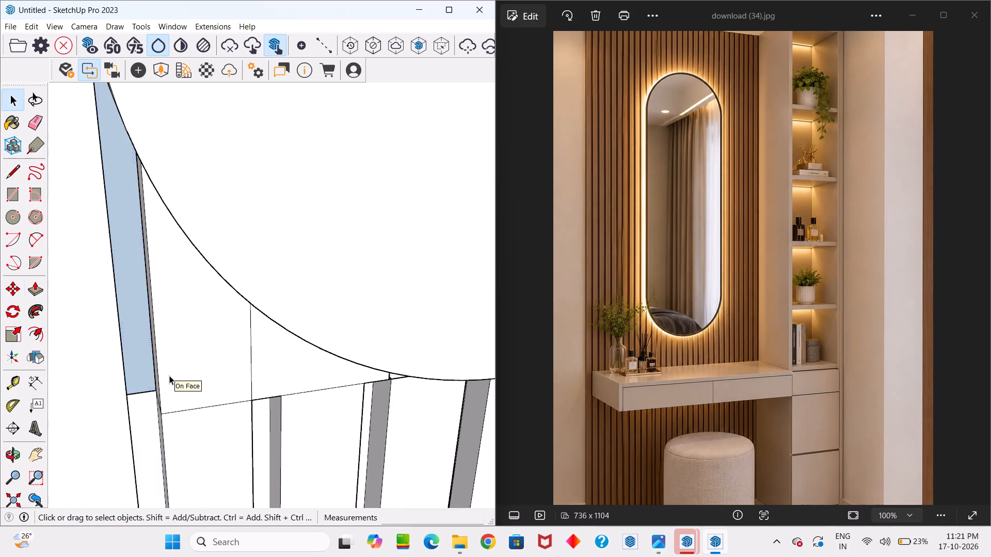
Reverse the narrow recessed face beside the mirror's lower-left curve so its front side faces outward.
click(138, 356)
right_click(138, 356)
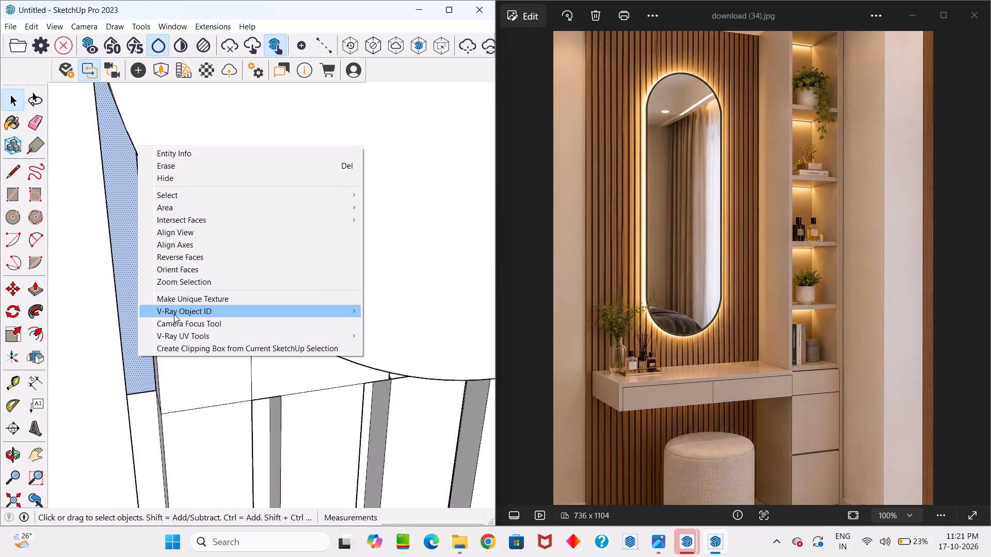
click(177, 259)
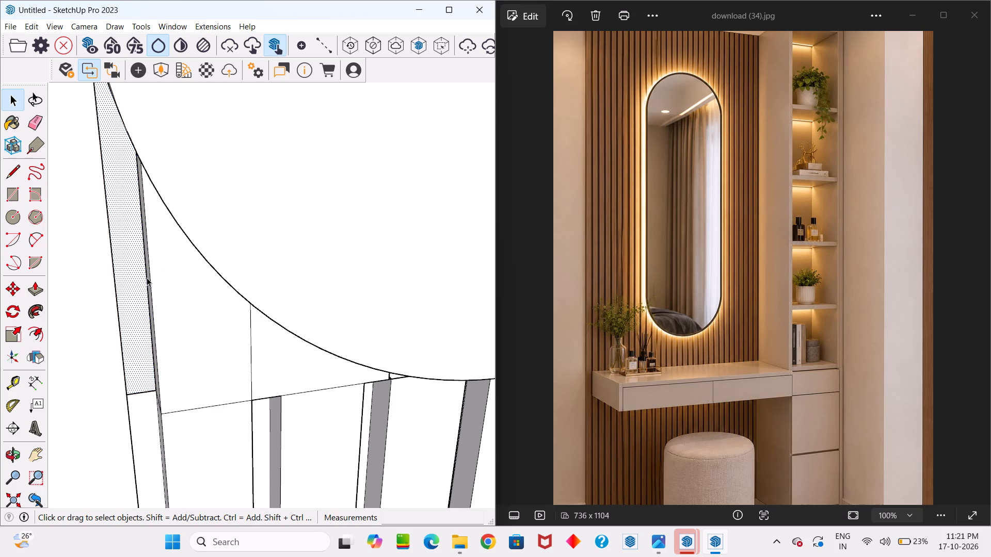
Erase the short edge crossing the back of the groove beside the mirror's lower-left curve, merging its upper and lower faces.
scroll(128, 427, down, 1)
middle_drag(128, 428, 270, 536)
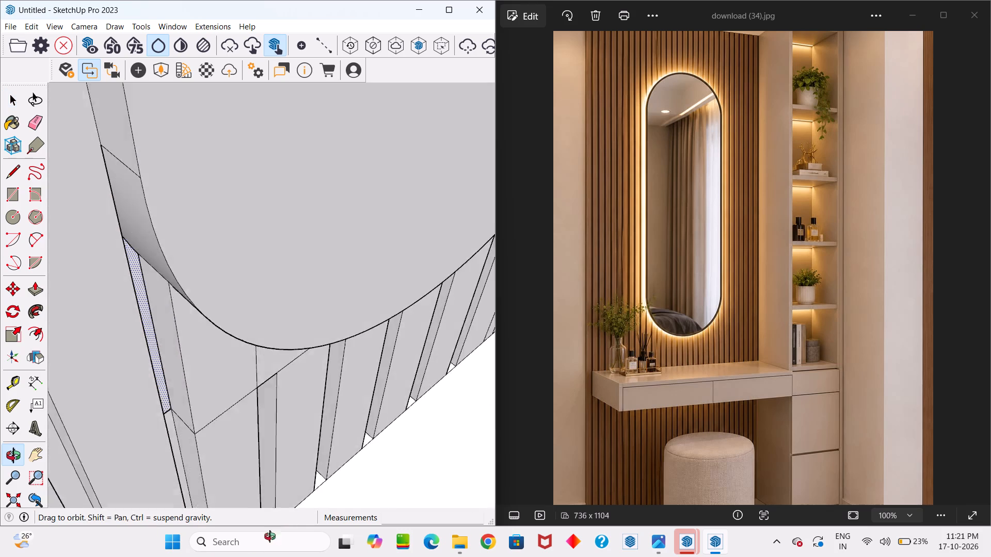
middle_drag(270, 536, 130, 418)
scroll(134, 413, up, 11)
middle_drag(144, 393, 142, 460)
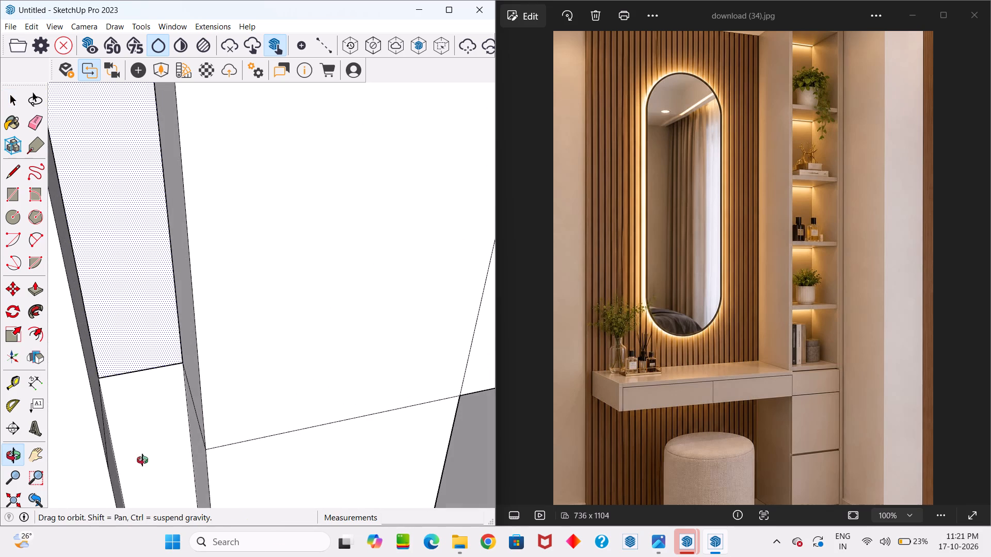
middle_drag(142, 460, 143, 461)
key(e)
scroll(140, 407, up, 4)
click(150, 352)
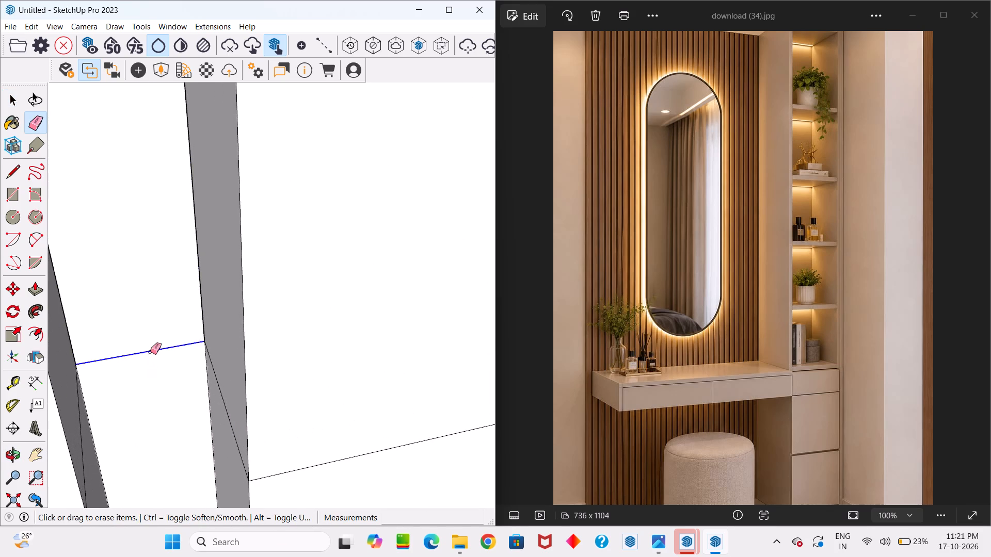
Erase the thin horizontal edge between the first grooves beneath the mirror's lower-left curve.
scroll(150, 352, down, 14)
middle_drag(170, 391, 55, 223)
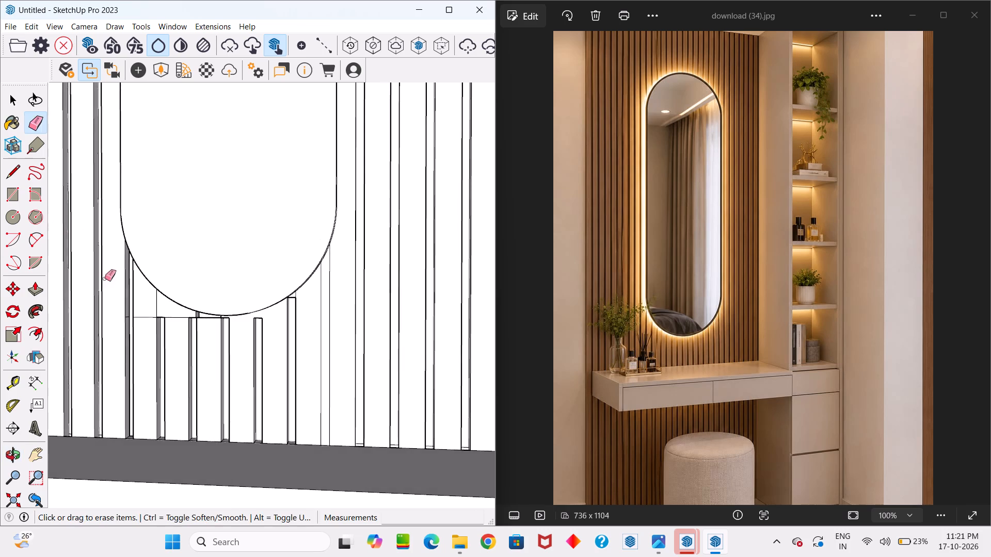
middle_drag(155, 341, 234, 388)
scroll(145, 341, up, 10)
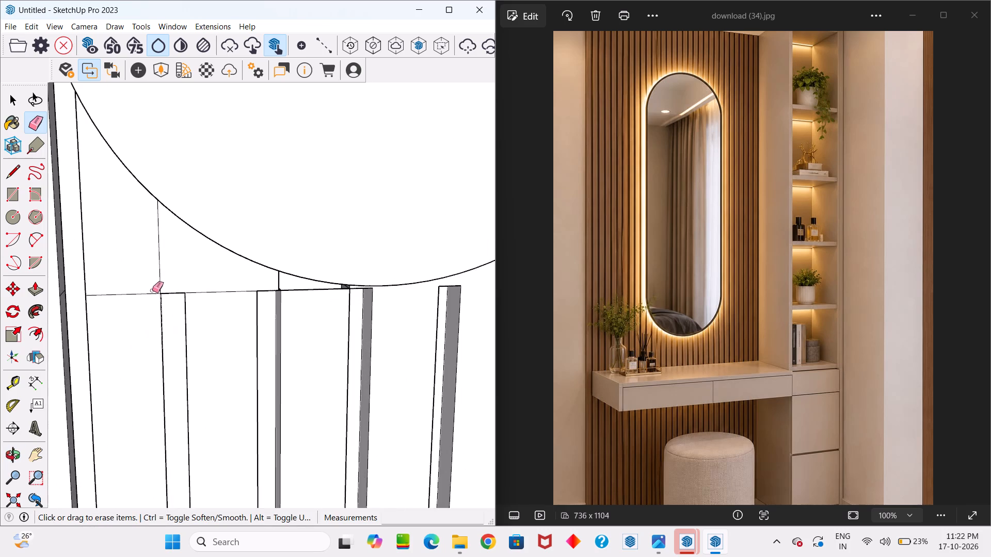
scroll(152, 292, up, 9)
click(151, 295)
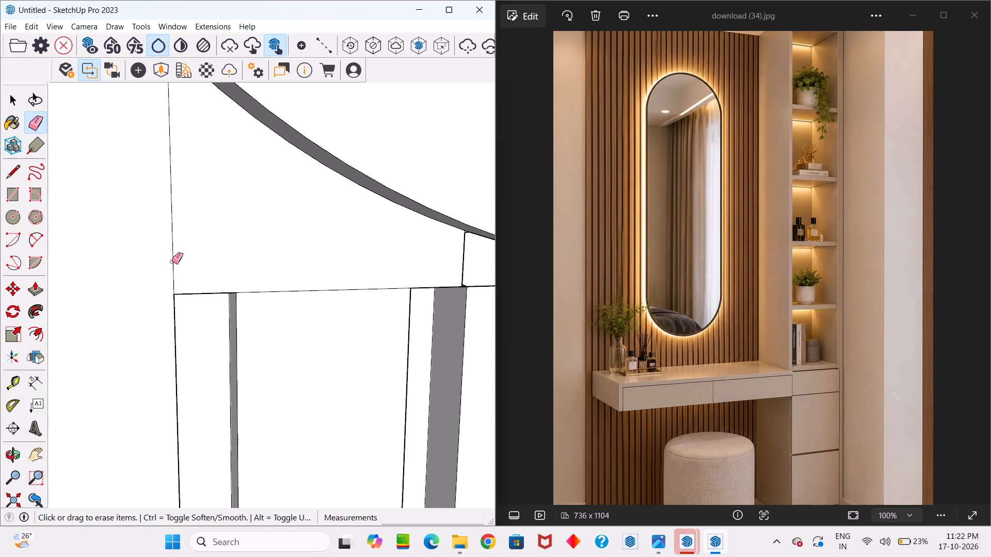
Push the flat narrow strip beneath the mirror's lower-right curve back by the same depth as the previous groove.
scroll(173, 282, down, 20)
scroll(173, 282, down, 15)
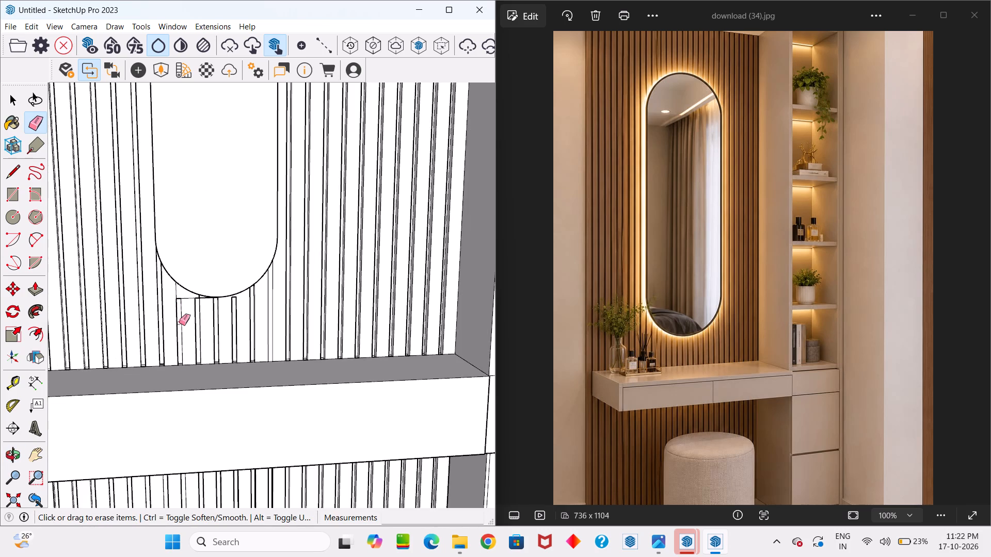
middle_drag(179, 327, 148, 385)
scroll(263, 312, up, 14)
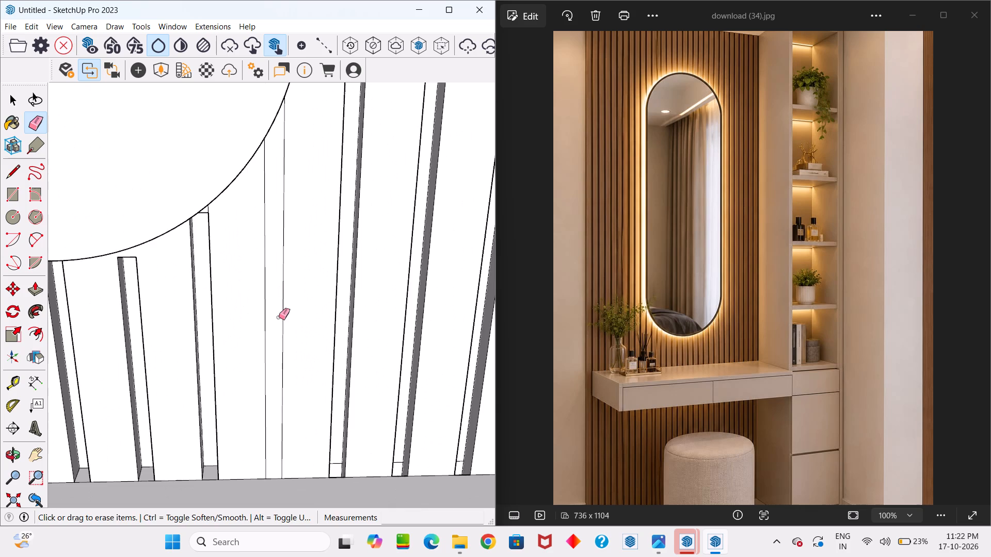
key(space)
click(277, 330)
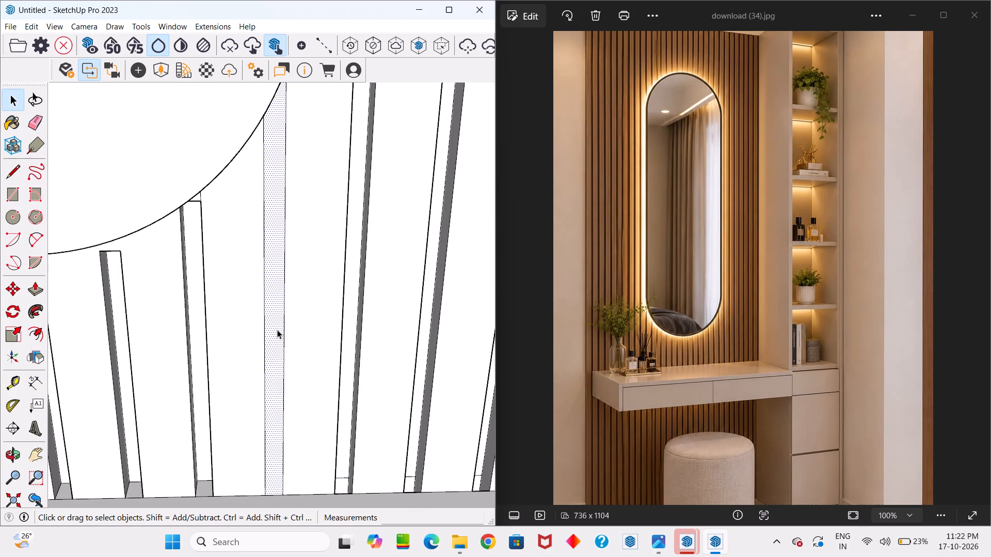
key(p)
double_click(277, 330)
Erase the stray horizontal edge crossing the back face of the groove beneath the mirror's lower-right curve.
scroll(277, 247, up, 11)
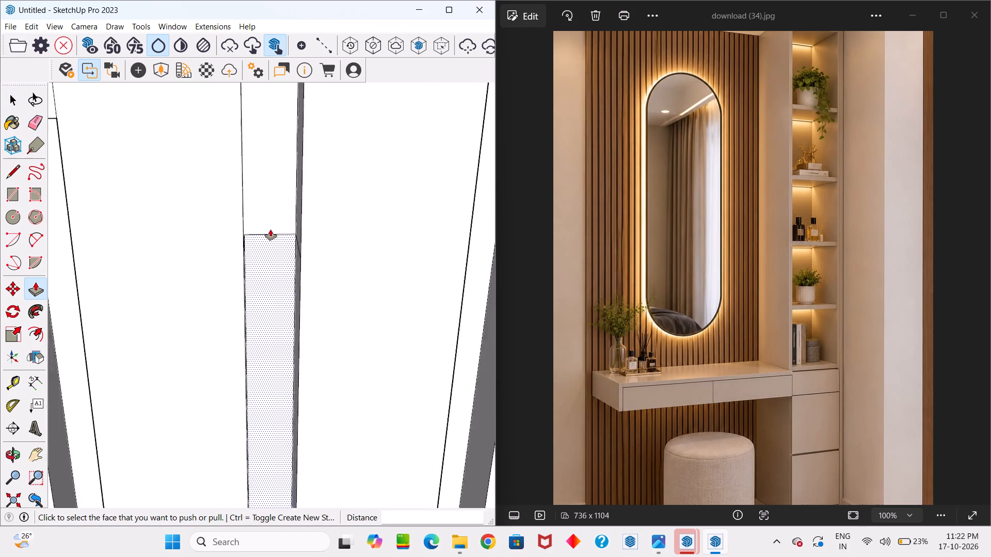
scroll(270, 230, up, 1)
key(e)
scroll(271, 229, up, 4)
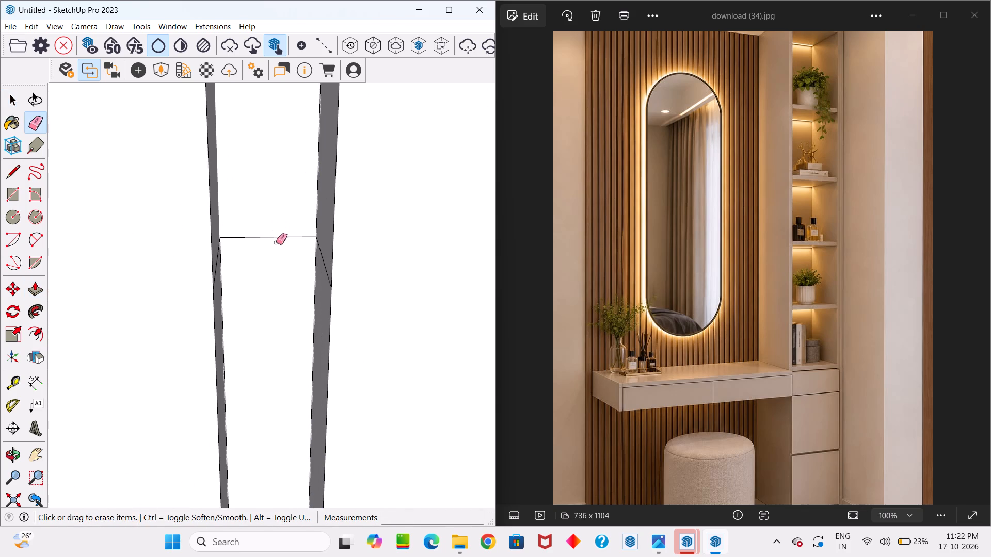
click(276, 240)
click(272, 237)
Erase the leftover diagonal edges on both side walls of that groove.
scroll(231, 245, up, 2)
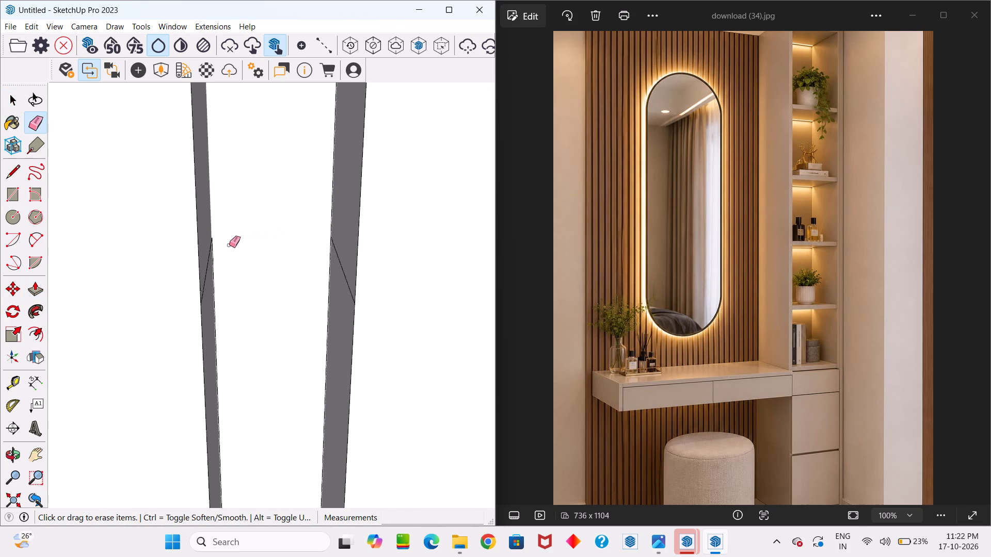
scroll(229, 245, up, 7)
click(196, 266)
click(199, 274)
scroll(198, 280, down, 9)
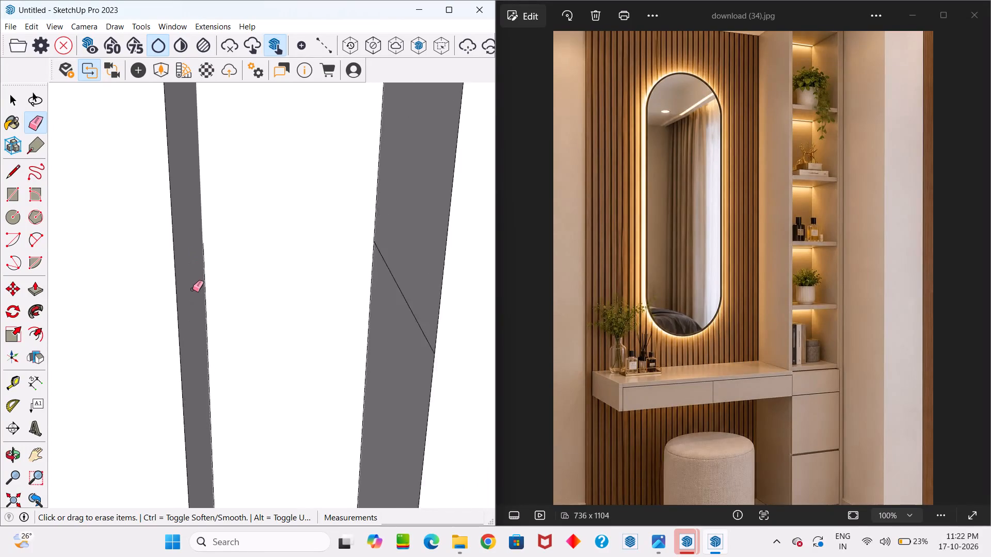
scroll(193, 289, down, 5)
scroll(274, 303, up, 9)
click(326, 283)
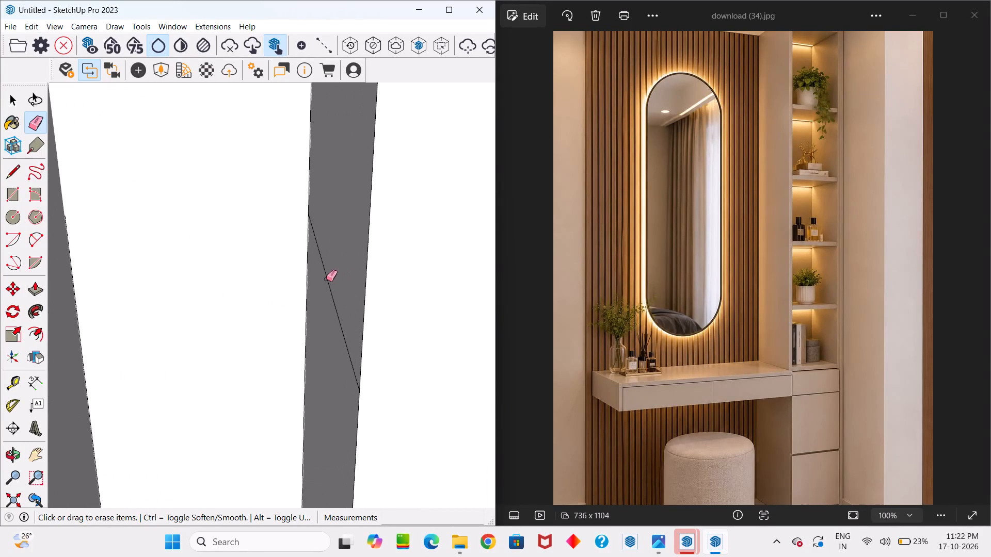
click(326, 278)
Examine the open gap and short leftover faces between the mirror's bottom arc and the groove tops from several angles.
scroll(326, 276, down, 20)
scroll(326, 276, down, 20)
scroll(326, 276, down, 11)
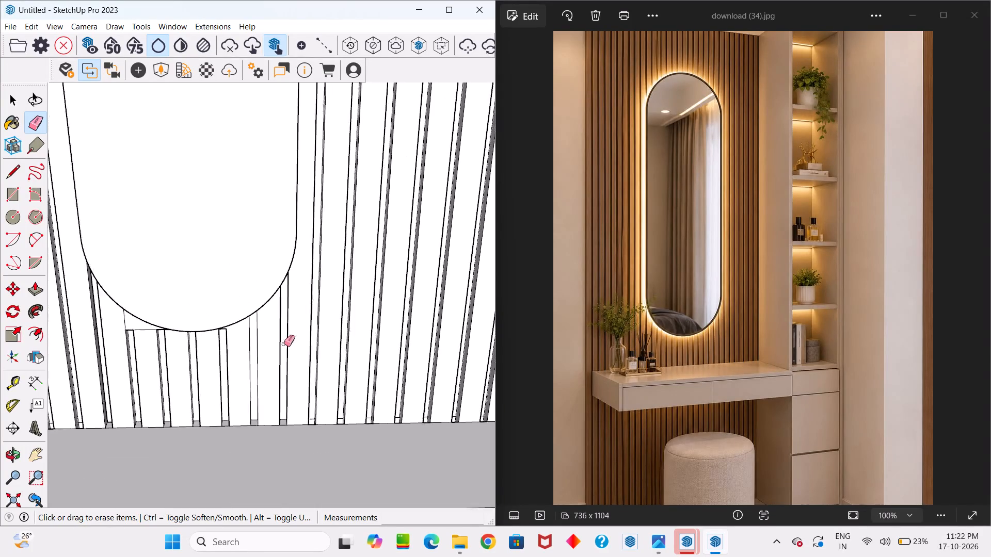
scroll(226, 283, up, 13)
middle_drag(149, 373, 172, 217)
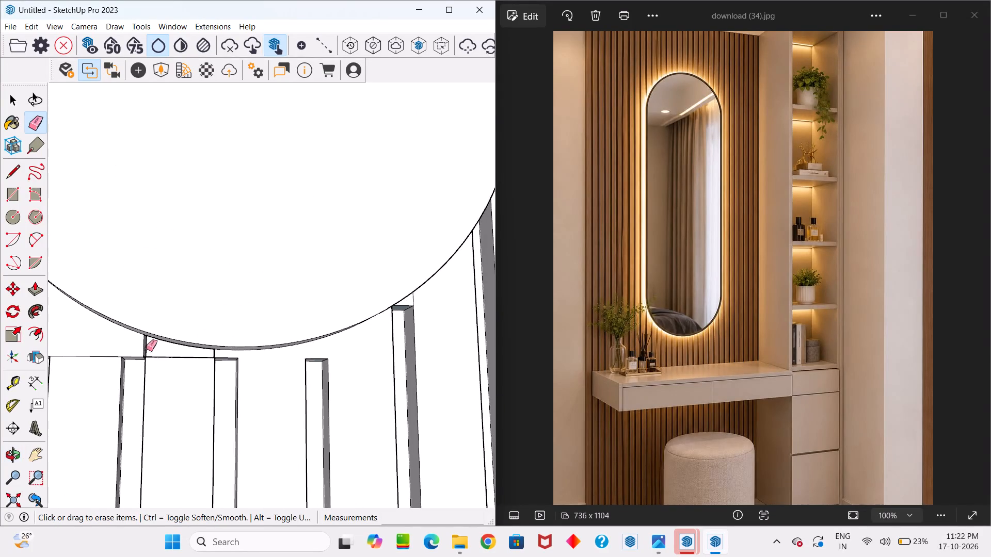
scroll(139, 355, up, 5)
middle_drag(137, 355, 93, 369)
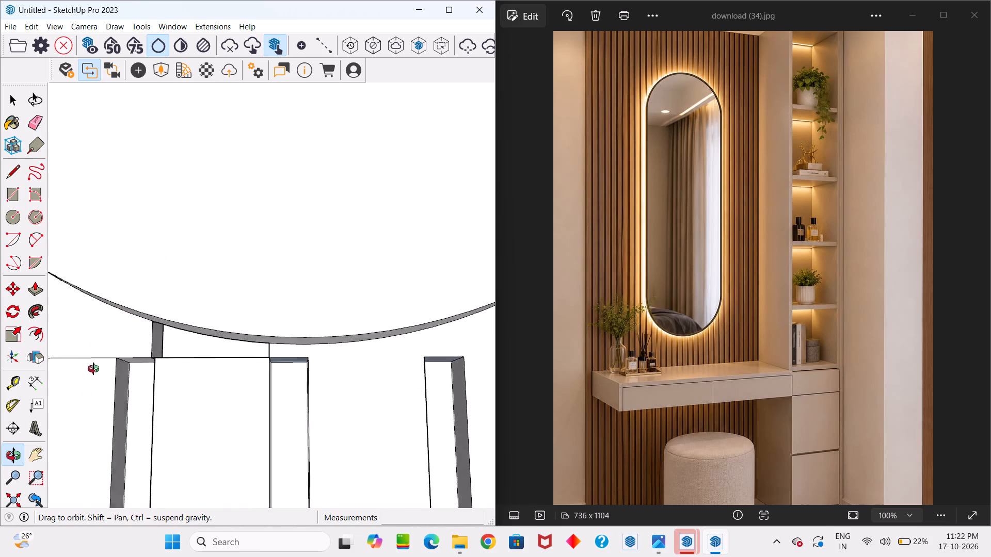
middle_drag(93, 369, 383, 397)
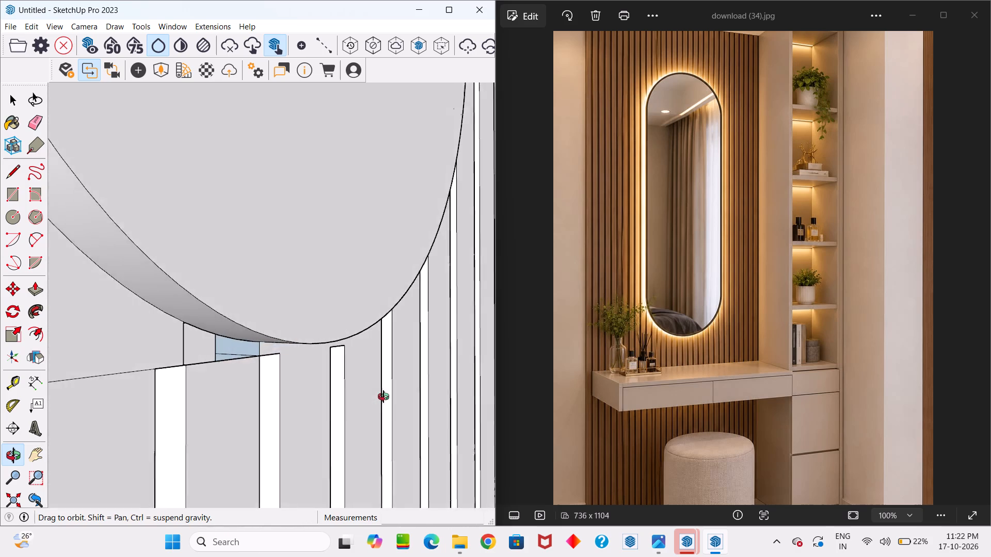
middle_drag(383, 397, 247, 403)
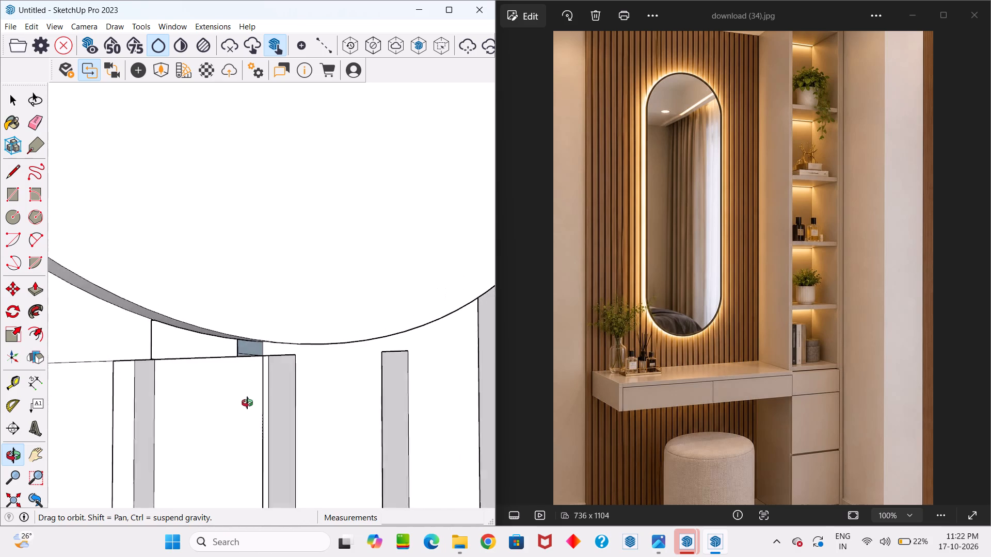
middle_drag(247, 403, 462, 480)
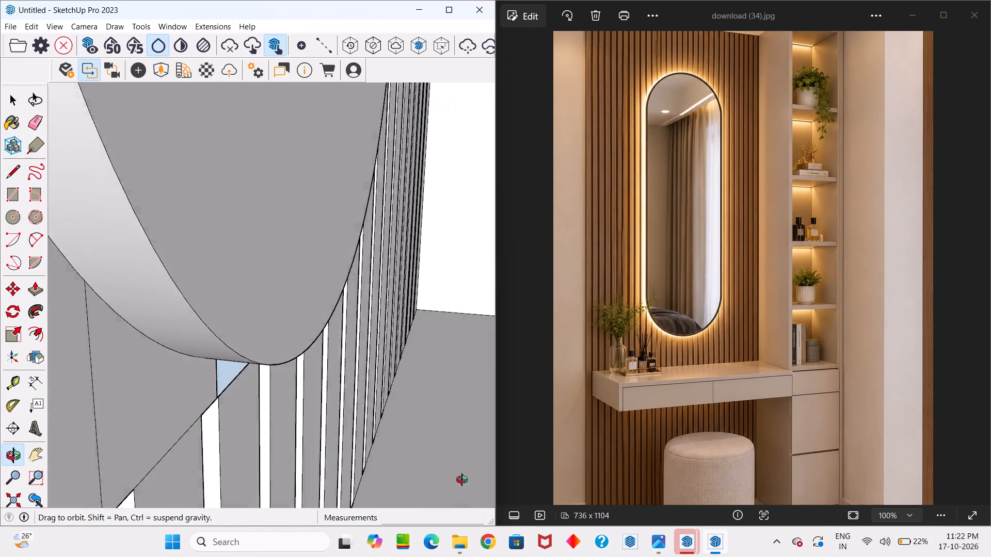
middle_drag(462, 480, 589, 465)
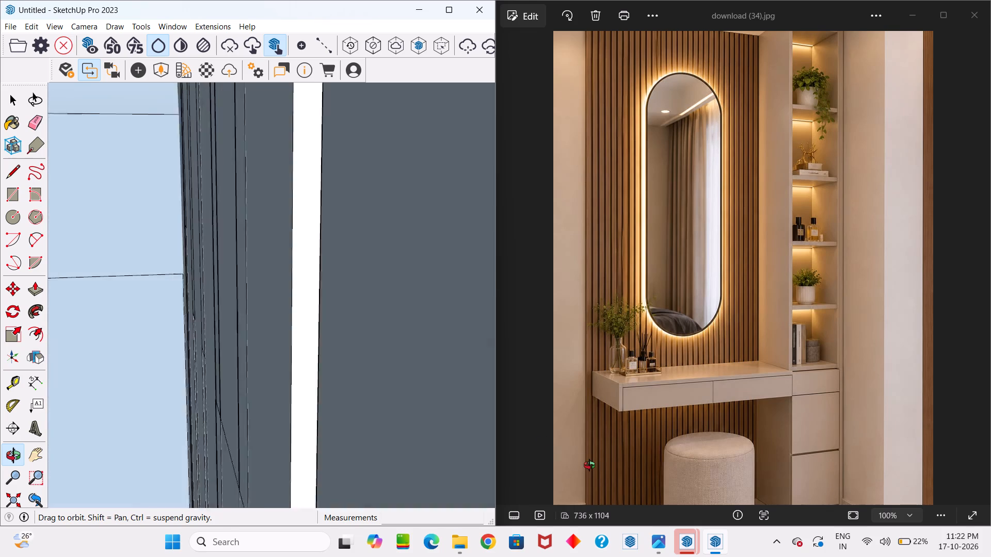
middle_drag(589, 465, 462, 467)
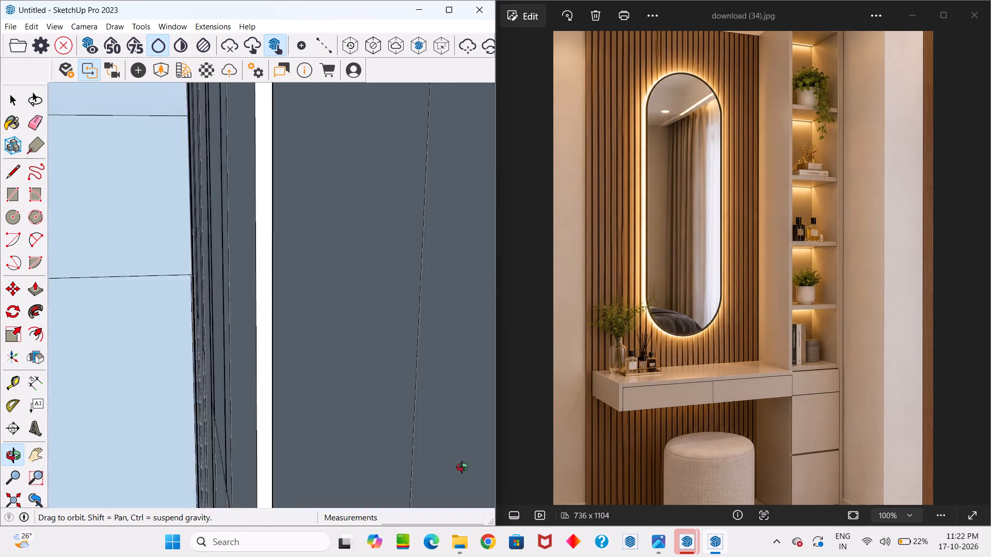
middle_drag(462, 467, 322, 474)
scroll(214, 398, up, 4)
middle_drag(216, 368, 228, 371)
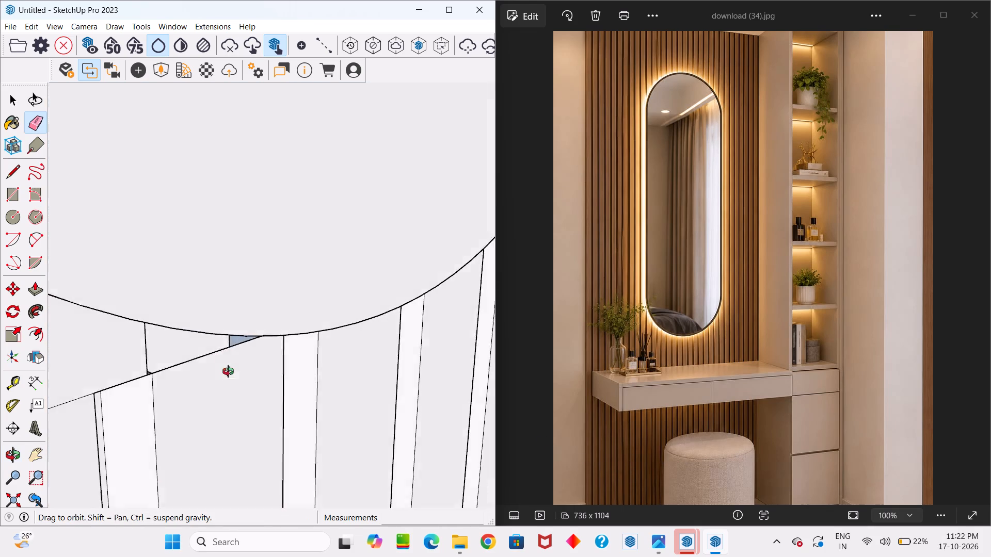
middle_drag(228, 371, 286, 373)
Draw a rectangle about 2 1/16" by 1" between the slat corners to close the gap under the mirror's bottom arc.
key(space)
scroll(219, 354, up, 10)
middle_drag(248, 349, 264, 352)
key(r)
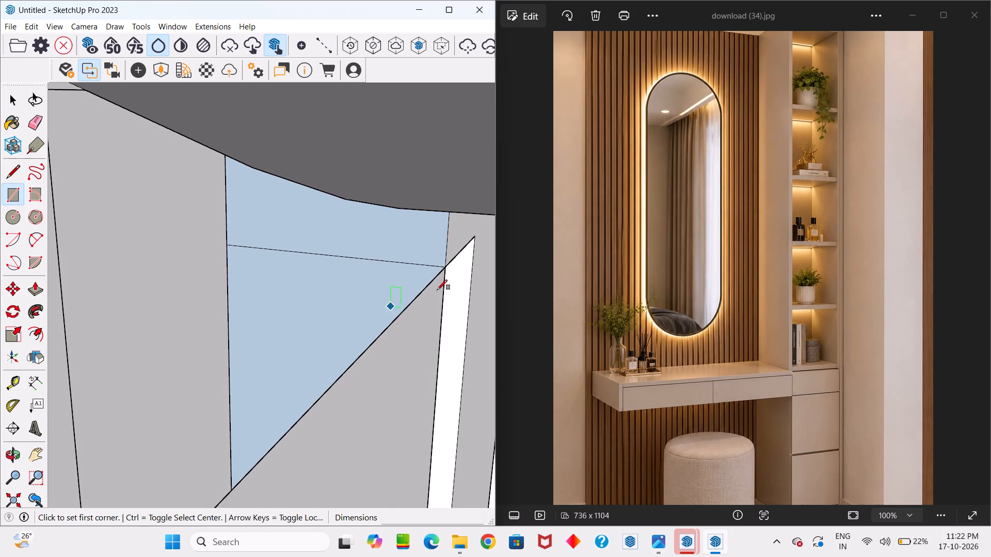
click(442, 271)
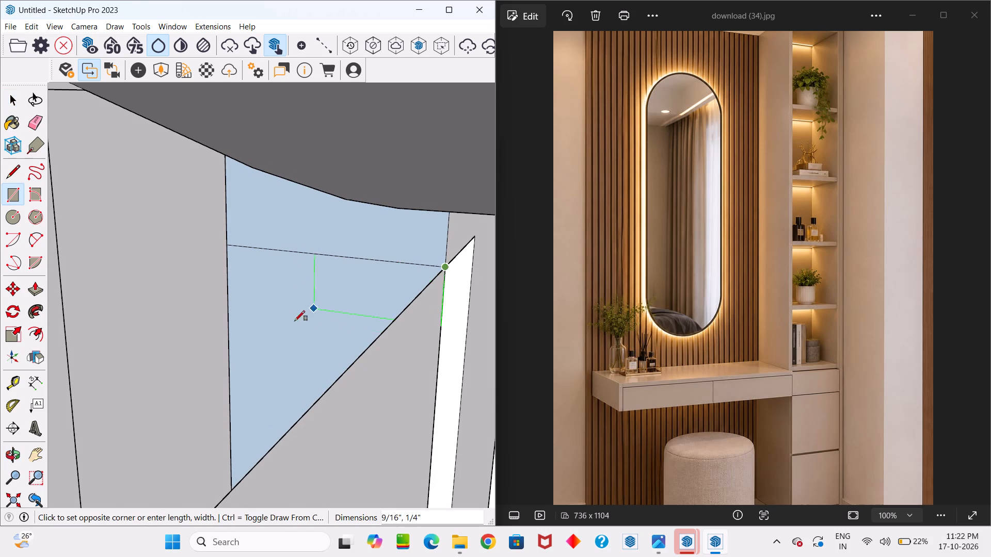
scroll(295, 321, down, 7)
scroll(246, 390, up, 2)
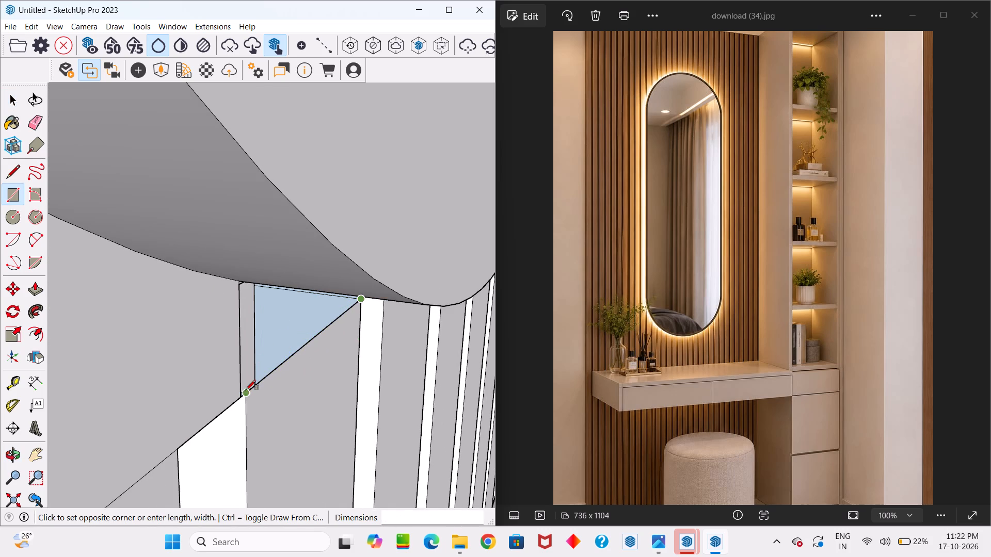
scroll(246, 390, up, 8)
scroll(242, 386, down, 4)
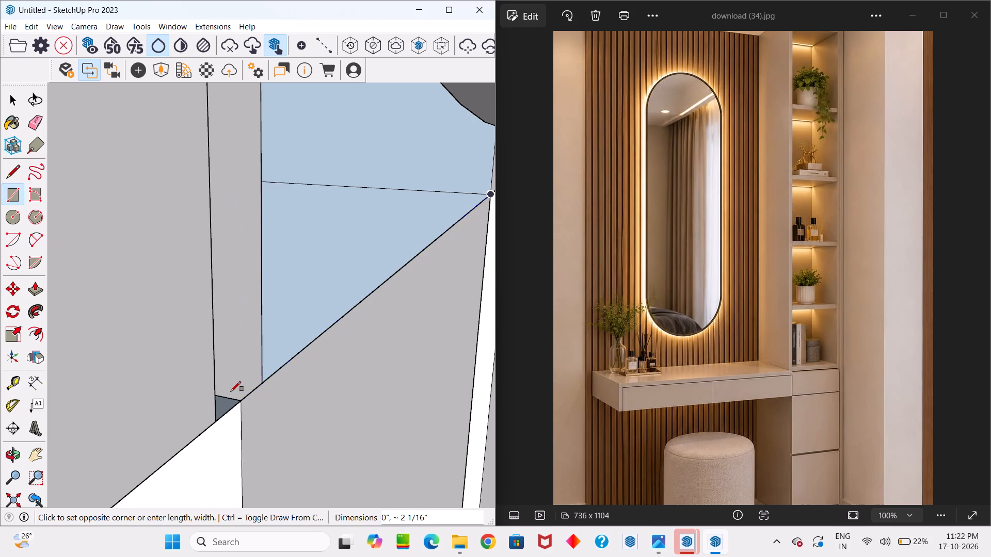
middle_drag(227, 391, 0, 392)
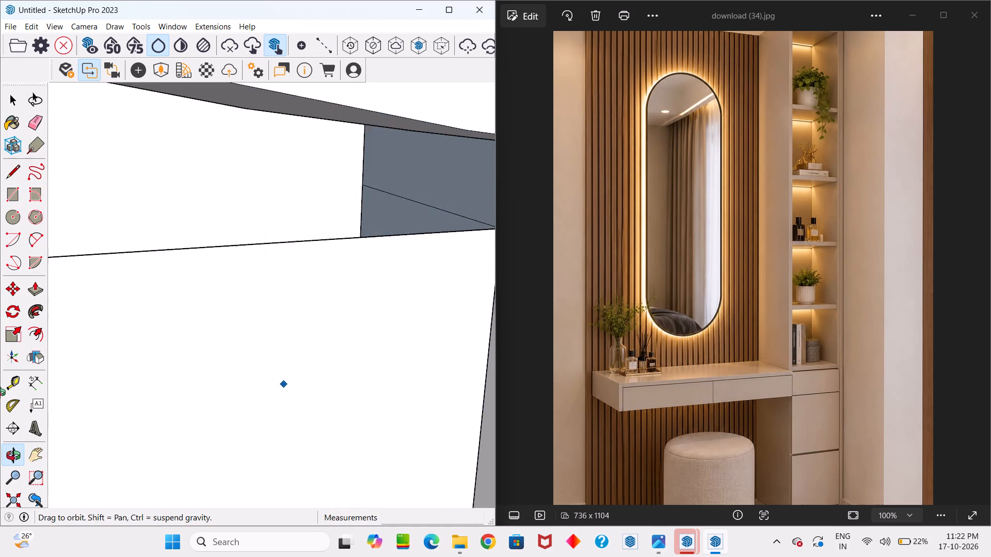
middle_drag(0, 392, 60, 427)
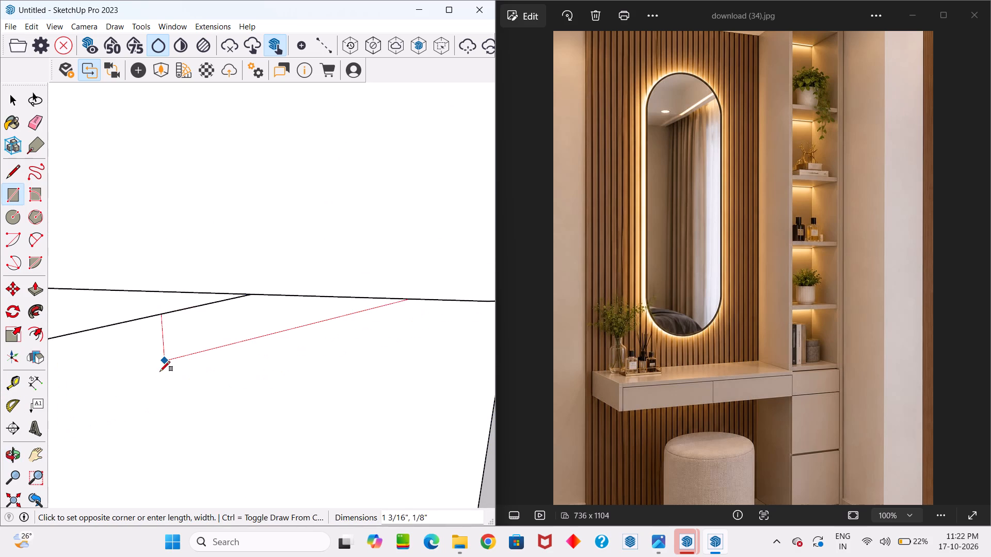
middle_drag(161, 371, 0, 289)
drag(165, 370, 273, 363)
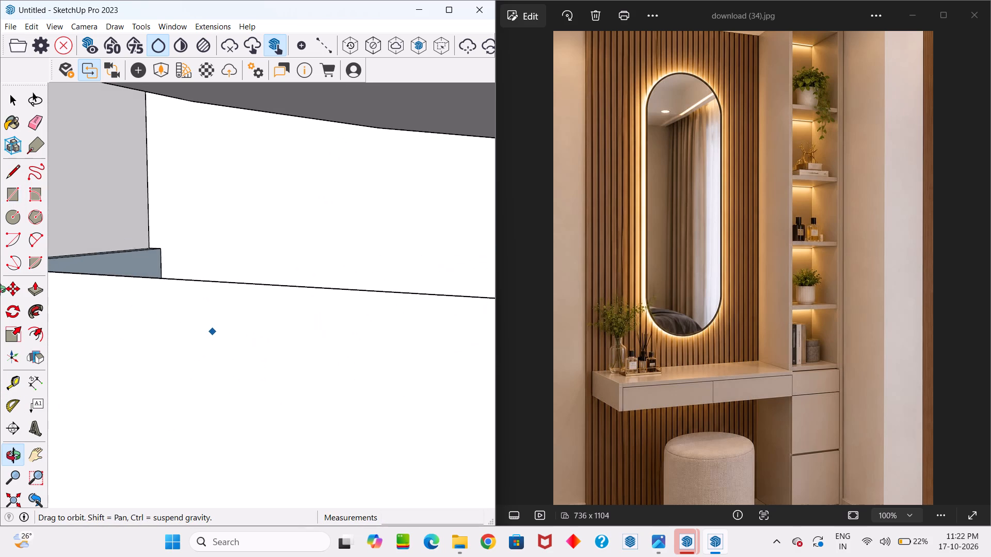
middle_drag(0, 289, 0, 291)
scroll(101, 253, up, 4)
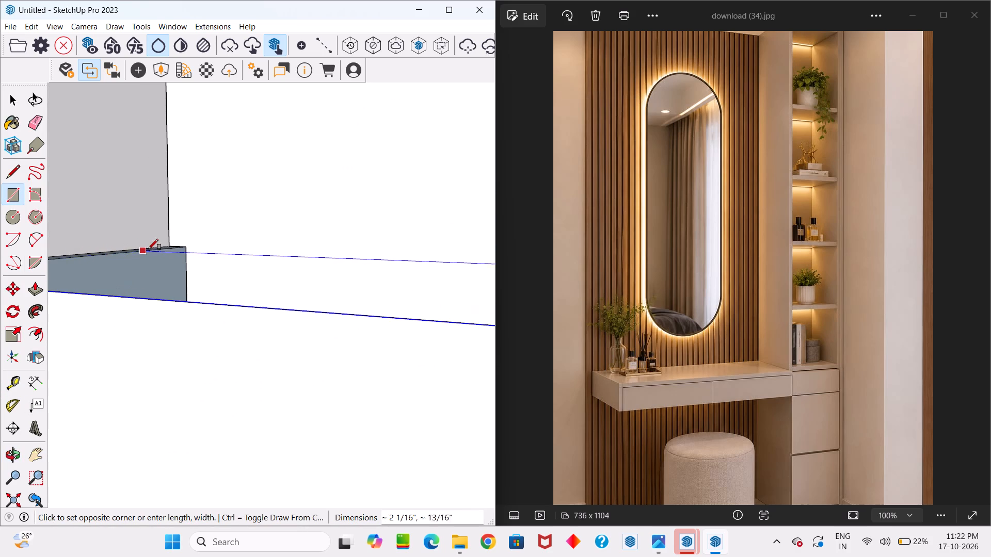
click(179, 247)
scroll(175, 251, down, 14)
click(183, 272)
key(space)
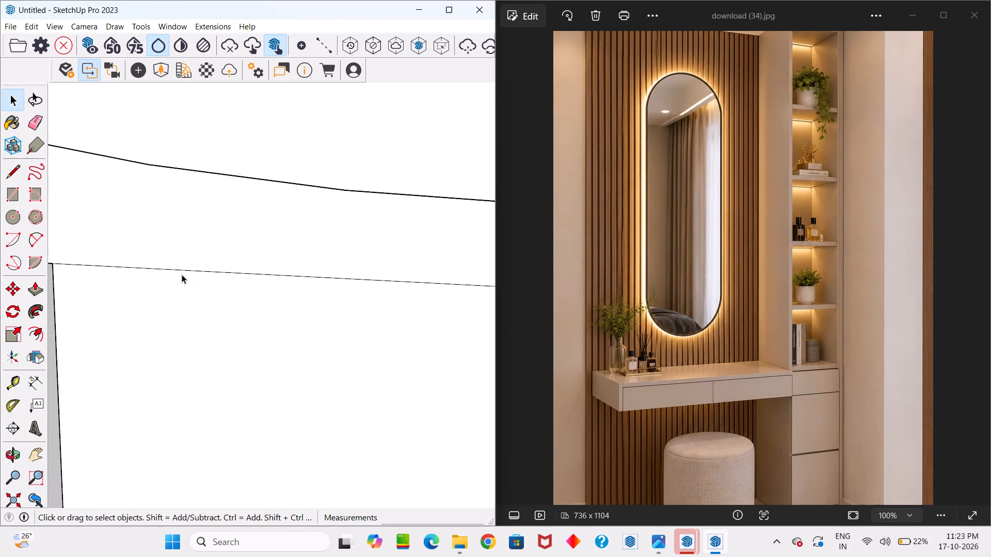
scroll(182, 274, down, 16)
middle_drag(236, 322, 160, 390)
scroll(191, 329, down, 1)
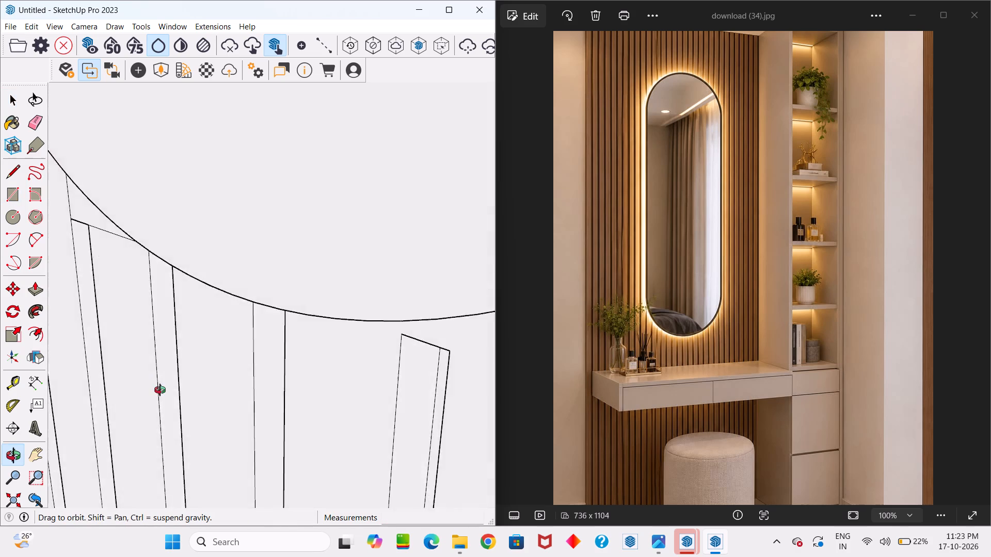
Erase the stray vertical edge between the mirror's bottom arc and the top of the second groove from the left.
middle_drag(160, 390, 243, 368)
scroll(247, 364, up, 1)
scroll(252, 352, down, 15)
middle_drag(247, 359, 433, 275)
scroll(173, 368, up, 5)
scroll(234, 289, up, 8)
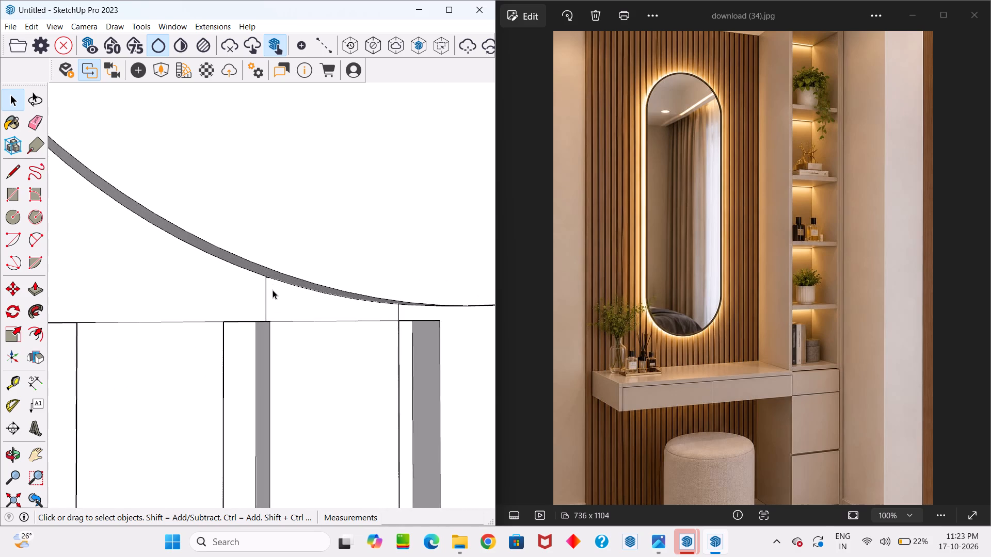
key(e)
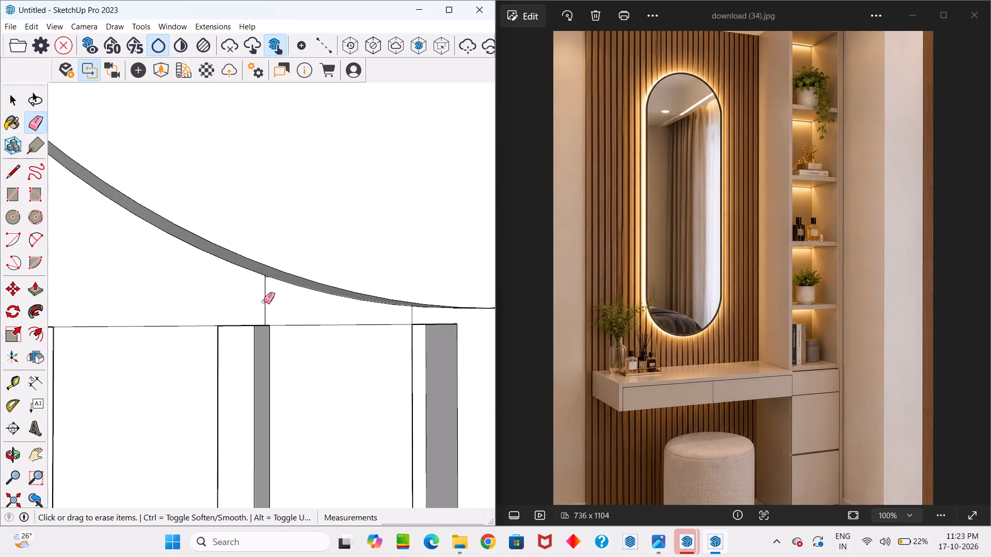
click(264, 301)
scroll(258, 319, down, 13)
scroll(274, 329, up, 5)
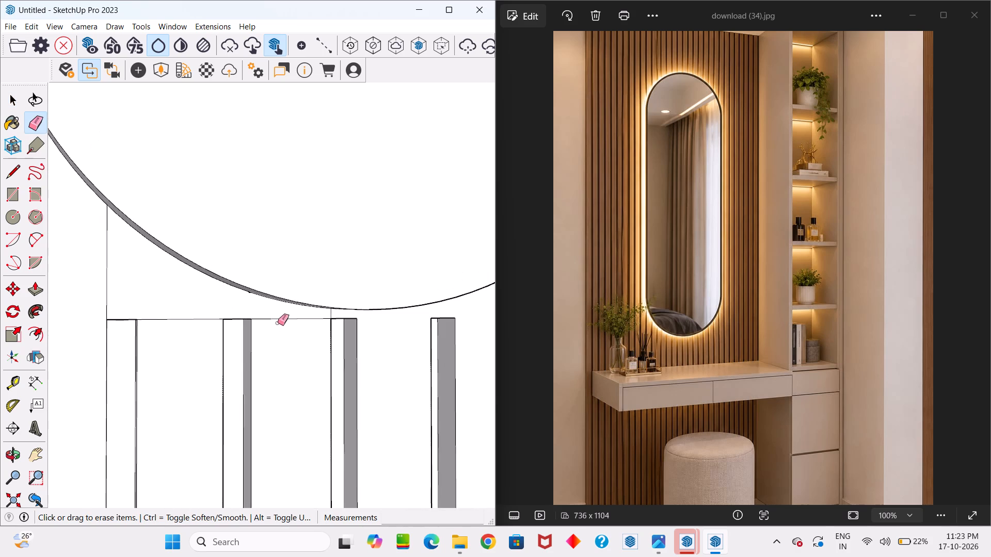
Reverse the blue back-facing top face of the third groove beneath the mirror's bottom arc.
middle_drag(277, 314, 182, 123)
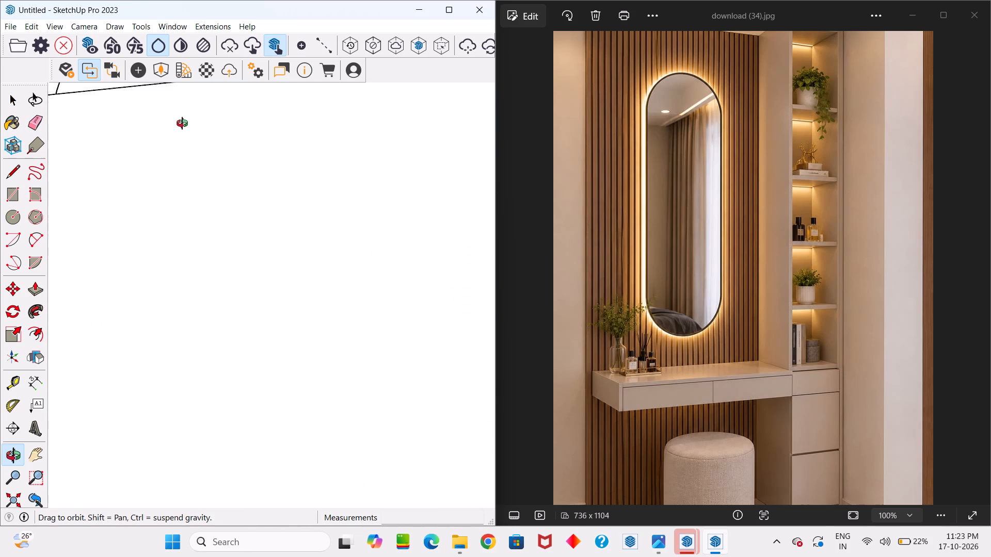
middle_drag(182, 123, 182, 127)
key(space)
scroll(319, 314, up, 5)
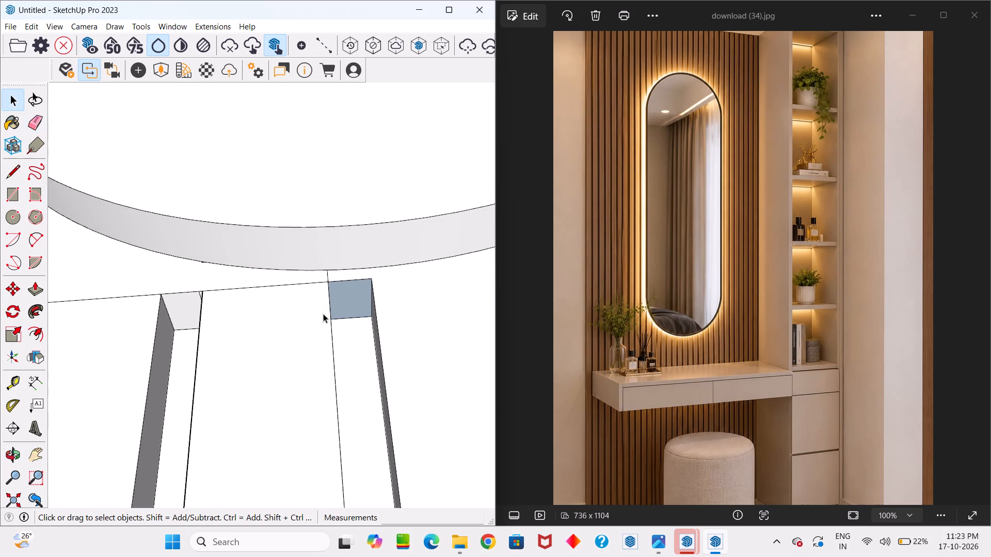
click(347, 299)
right_click(348, 299)
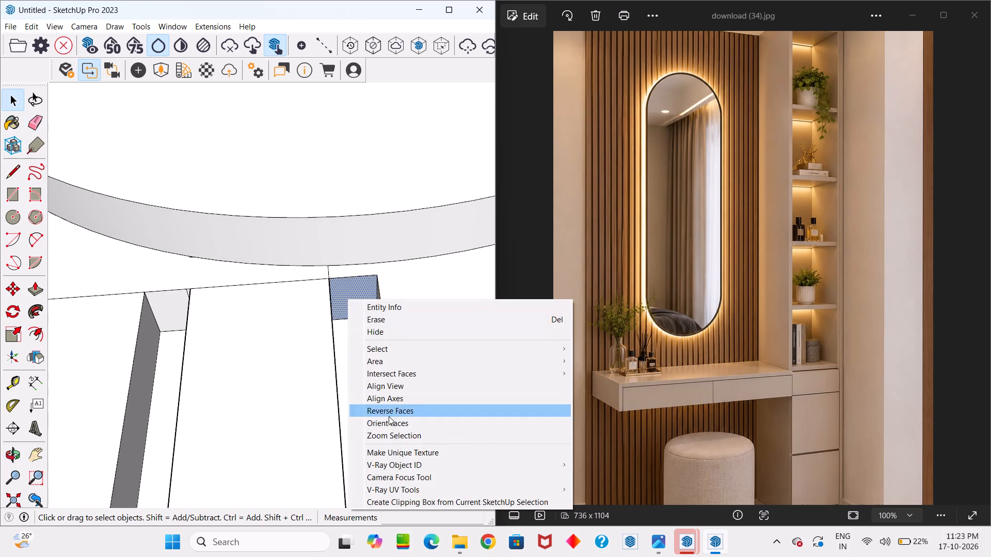
click(389, 413)
Reverse the blue back-facing top faces of the fourth and fifth grooves beneath the mirror's lower-right curve.
scroll(335, 427, down, 14)
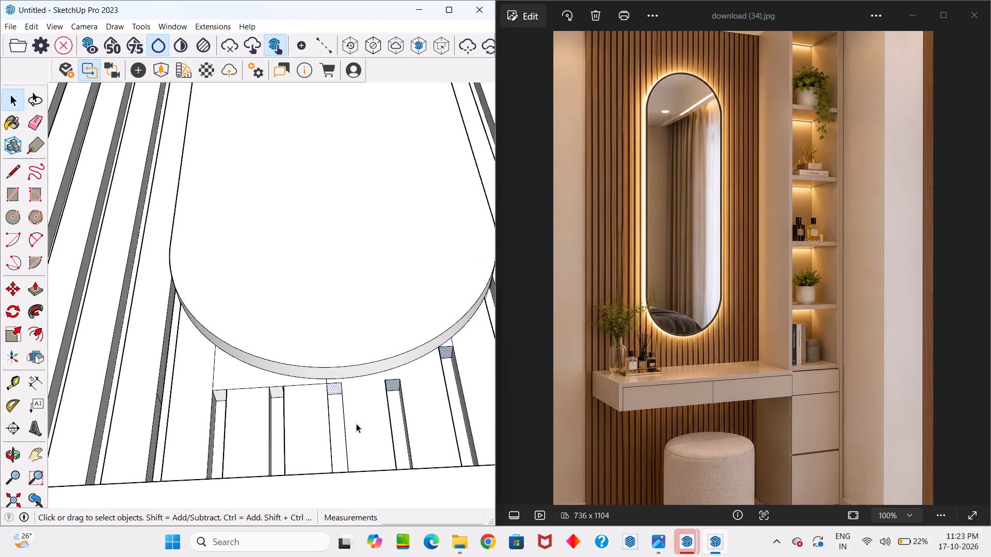
scroll(392, 394, up, 10)
click(389, 383)
right_click(389, 383)
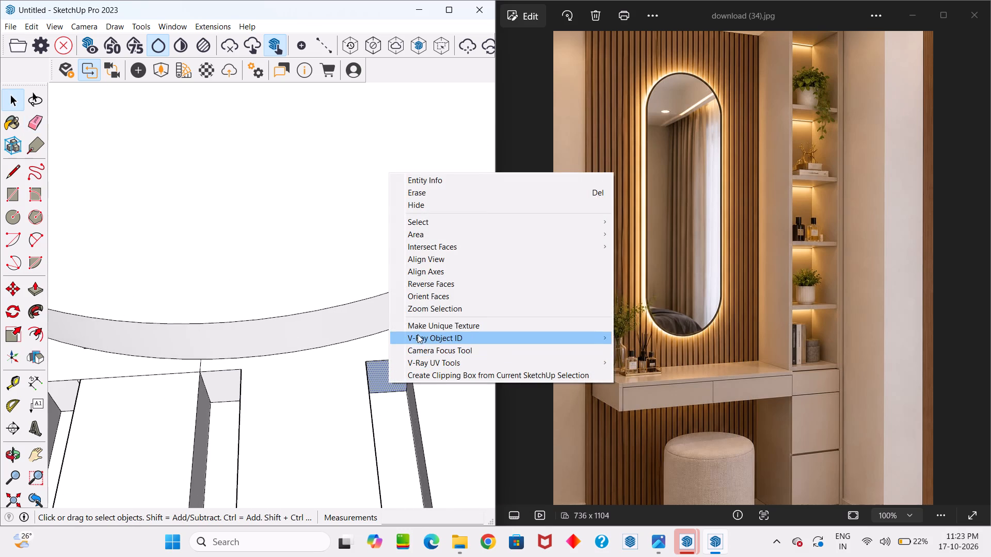
click(421, 282)
scroll(351, 372, down, 14)
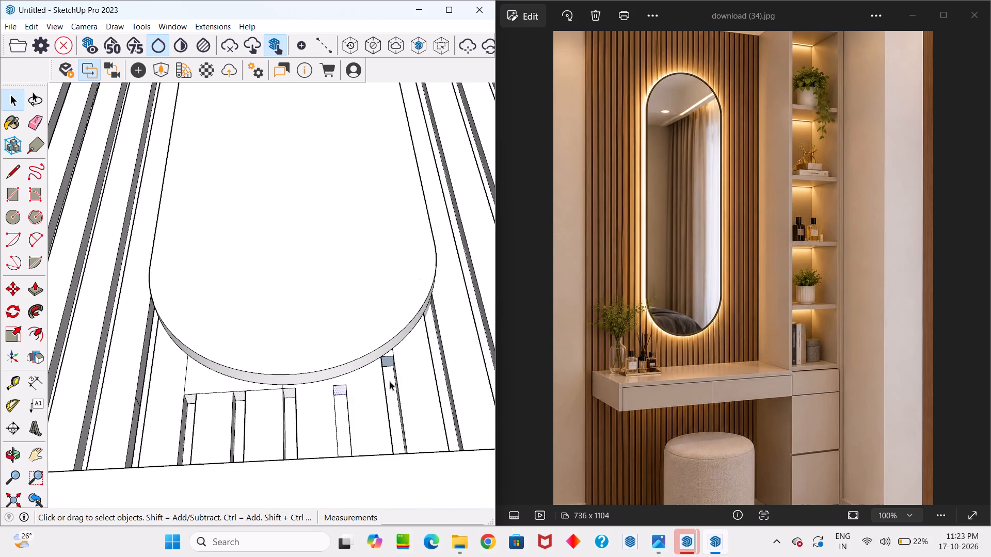
scroll(397, 369, up, 11)
click(382, 355)
right_click(382, 355)
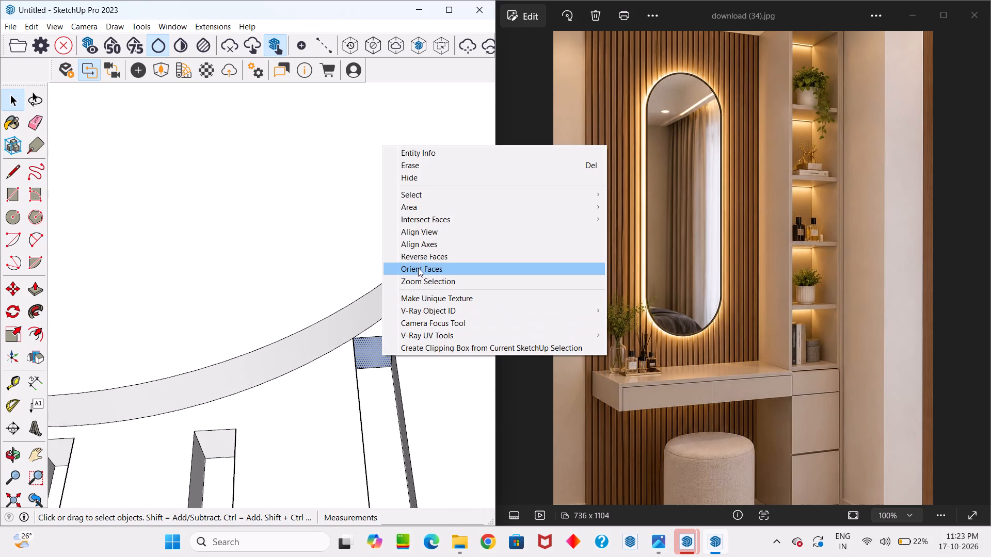
click(420, 261)
scroll(365, 361, down, 15)
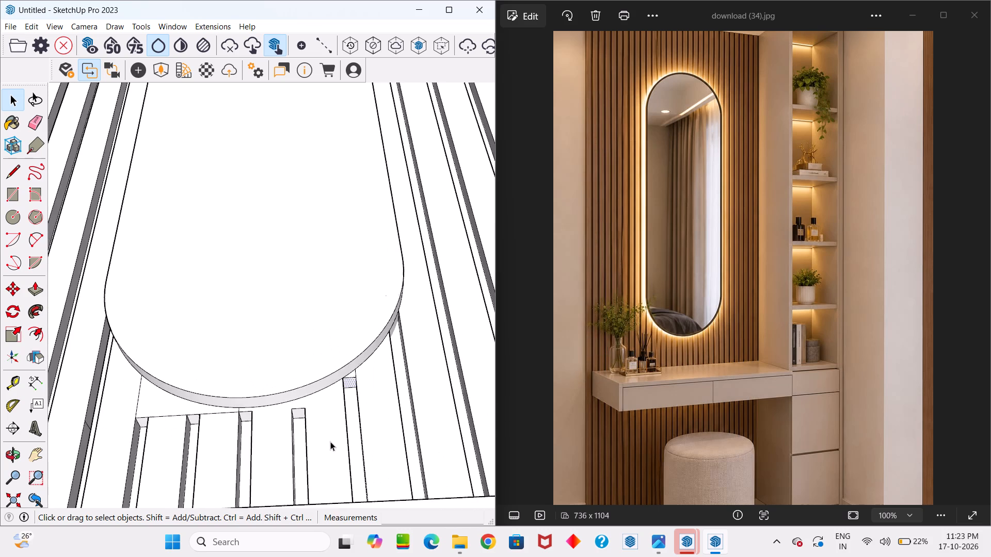
Push/Pull the top face of the fourth groove up about 1/2" to the mirror's lower arc.
middle_drag(347, 405, 369, 555)
scroll(345, 363, down, 7)
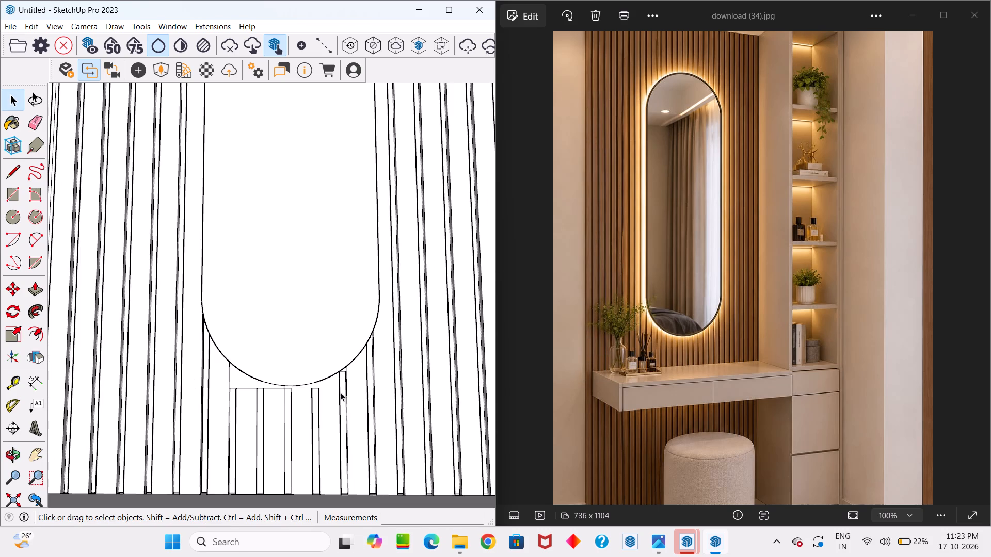
middle_drag(337, 408, 281, 394)
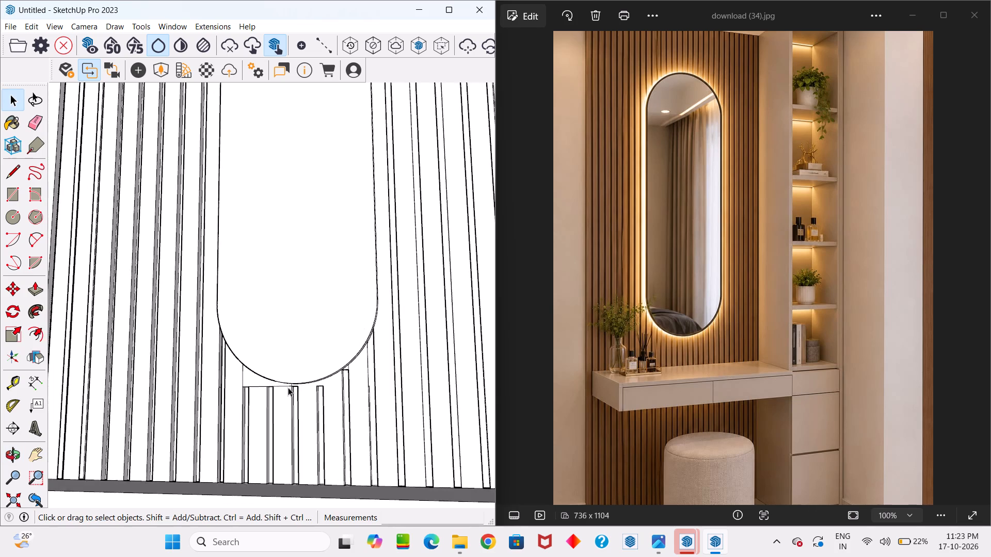
scroll(296, 385, up, 11)
middle_drag(287, 377, 316, 293)
scroll(288, 373, up, 6)
click(309, 399)
key(p)
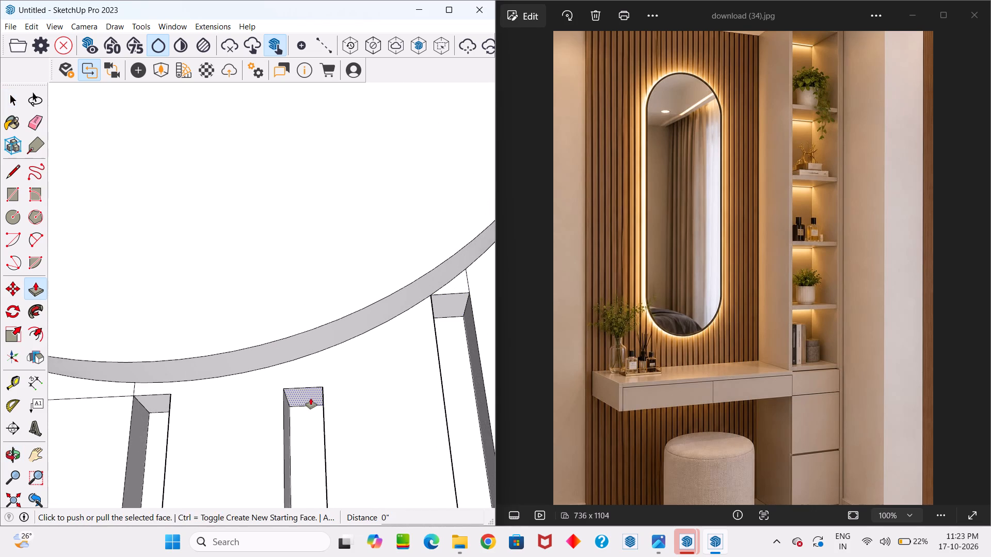
click(311, 398)
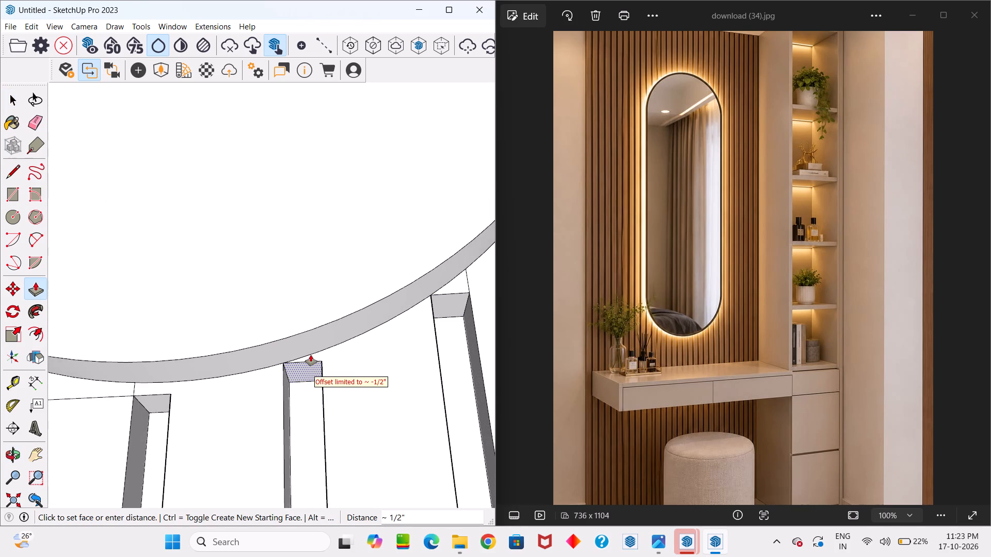
click(311, 355)
Push/Pull the top face of the first short groove beneath the mirror's lower-left curve down by 1/16".
scroll(308, 395, down, 15)
scroll(356, 379, up, 6)
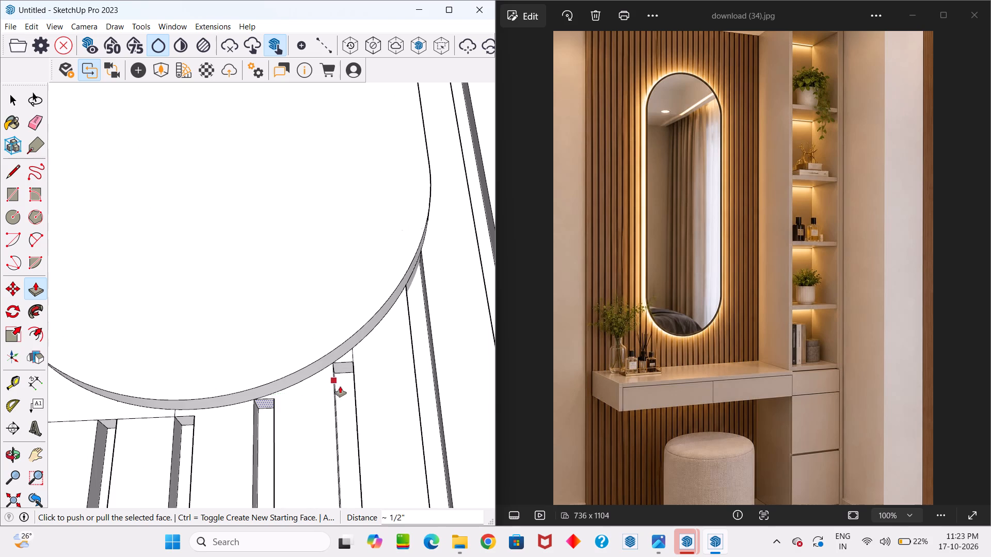
scroll(342, 387, down, 16)
middle_drag(347, 392, 358, 548)
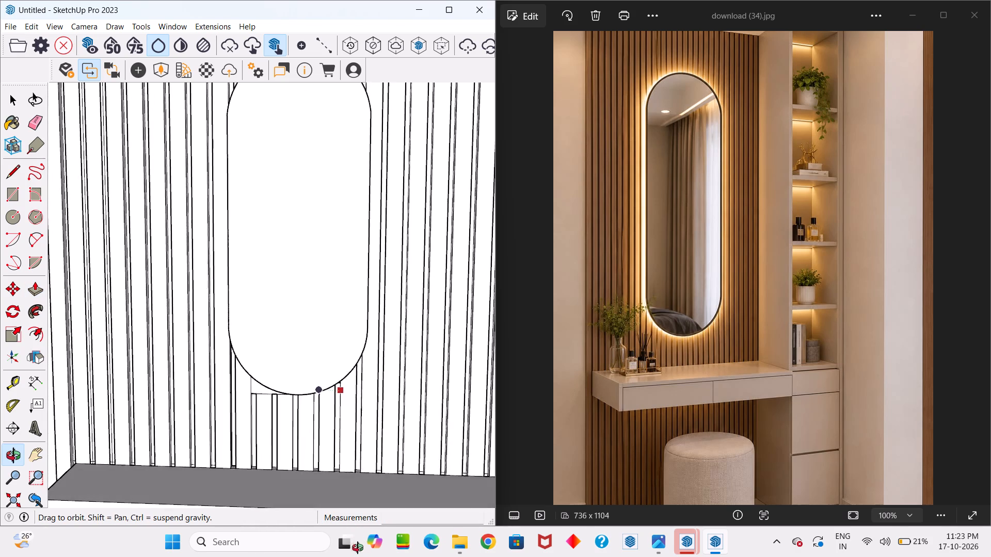
middle_drag(358, 548, 344, 466)
scroll(258, 383, up, 5)
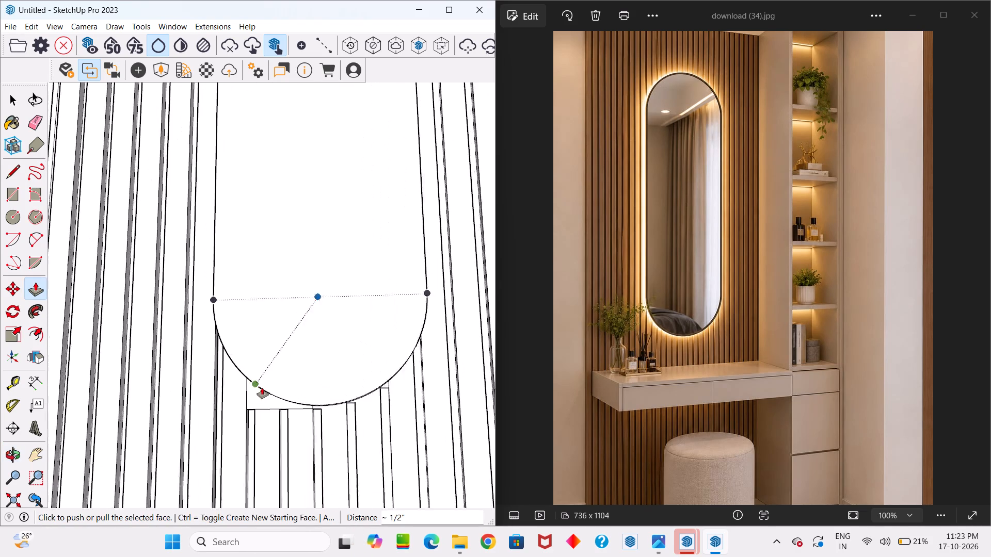
key(space)
scroll(262, 404, up, 13)
middle_drag(257, 398, 261, 372)
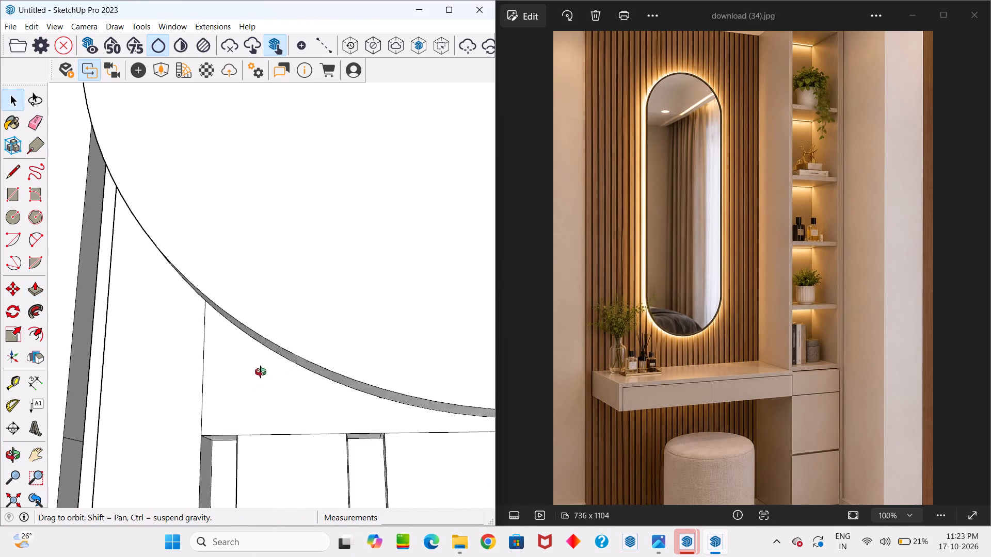
middle_drag(261, 372, 270, 346)
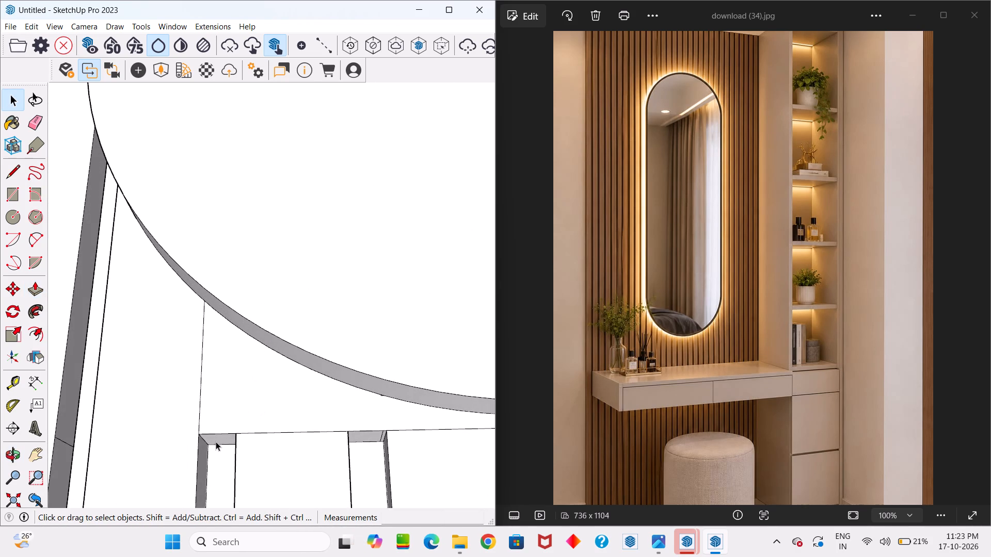
click(220, 438)
key(p)
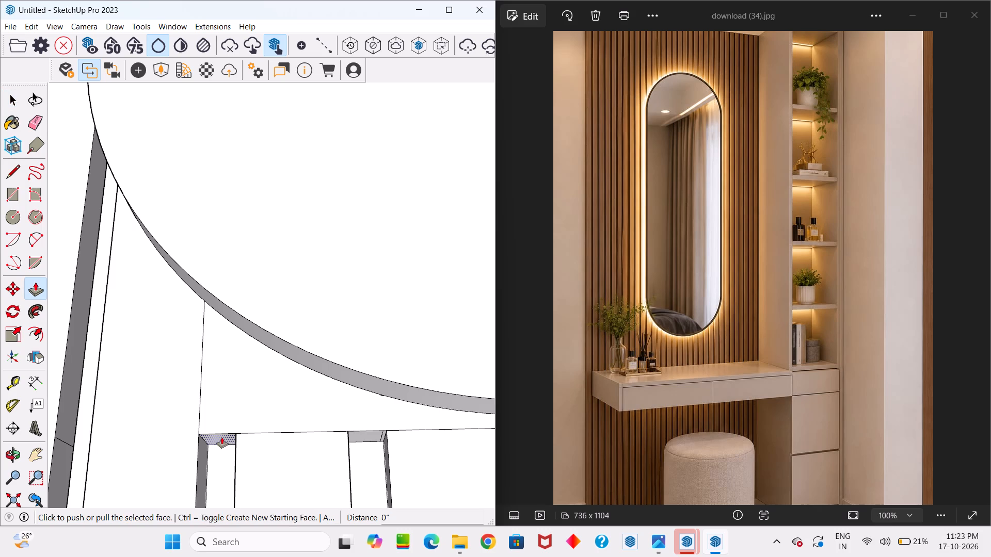
drag(222, 437, 223, 450)
scroll(230, 485, down, 5)
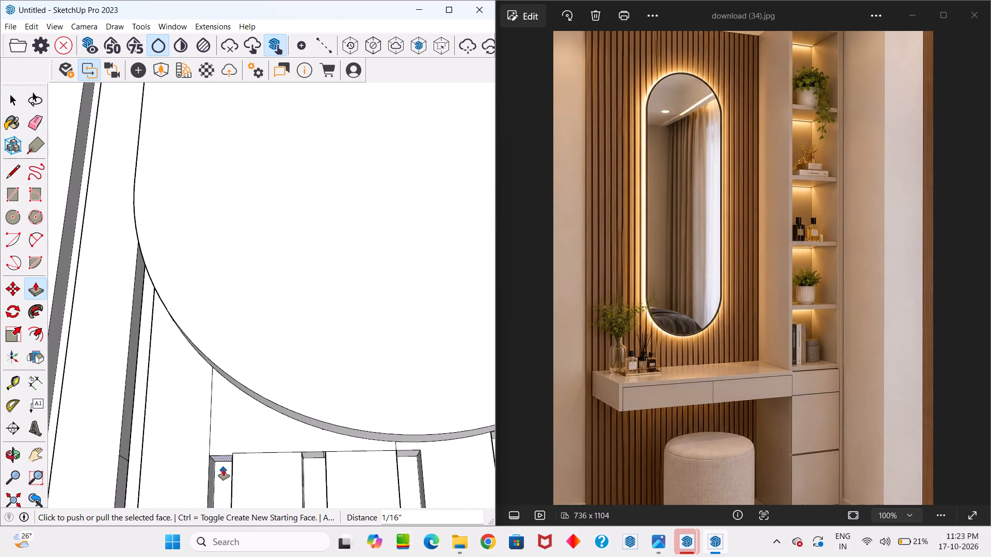
Draw a vertical line about 2 1/16" long from that groove's upper-right corner to the mirror's arc.
key(space)
scroll(239, 450, up, 5)
key(l)
scroll(223, 432, up, 1)
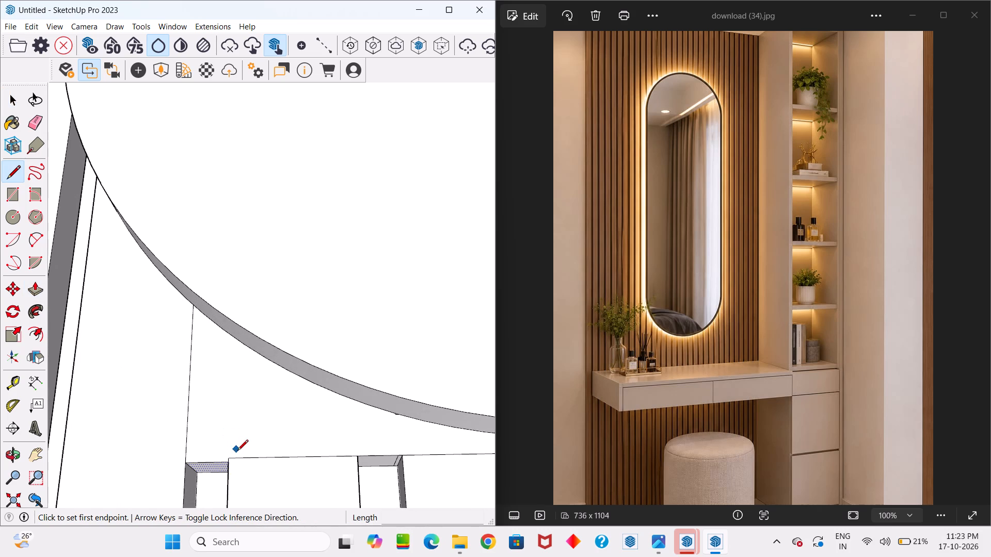
click(235, 455)
scroll(217, 341, up, 1)
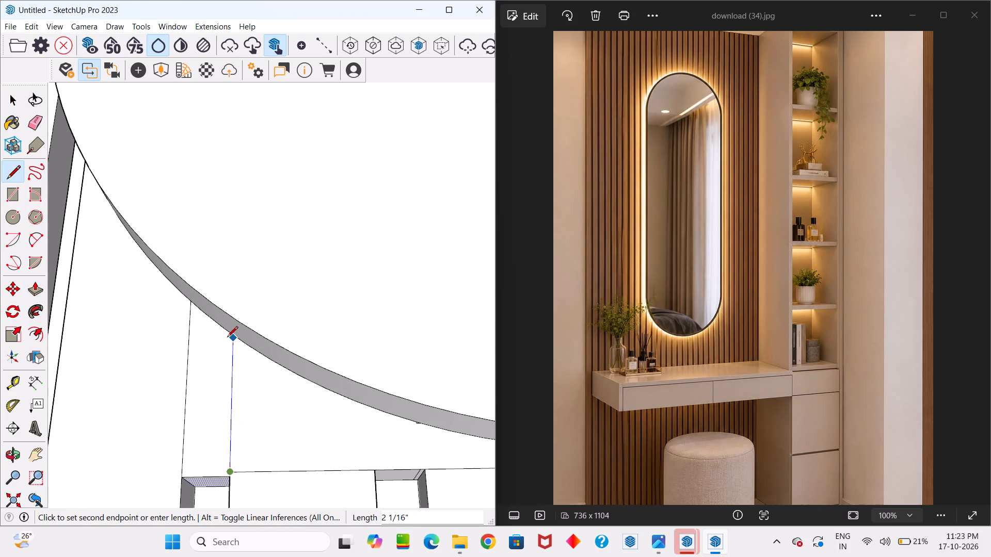
click(232, 339)
key(space)
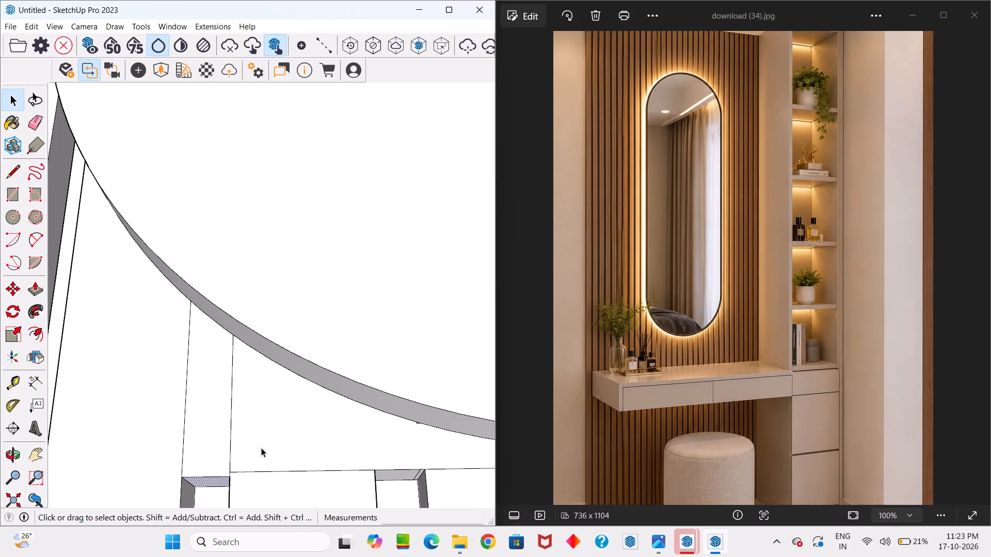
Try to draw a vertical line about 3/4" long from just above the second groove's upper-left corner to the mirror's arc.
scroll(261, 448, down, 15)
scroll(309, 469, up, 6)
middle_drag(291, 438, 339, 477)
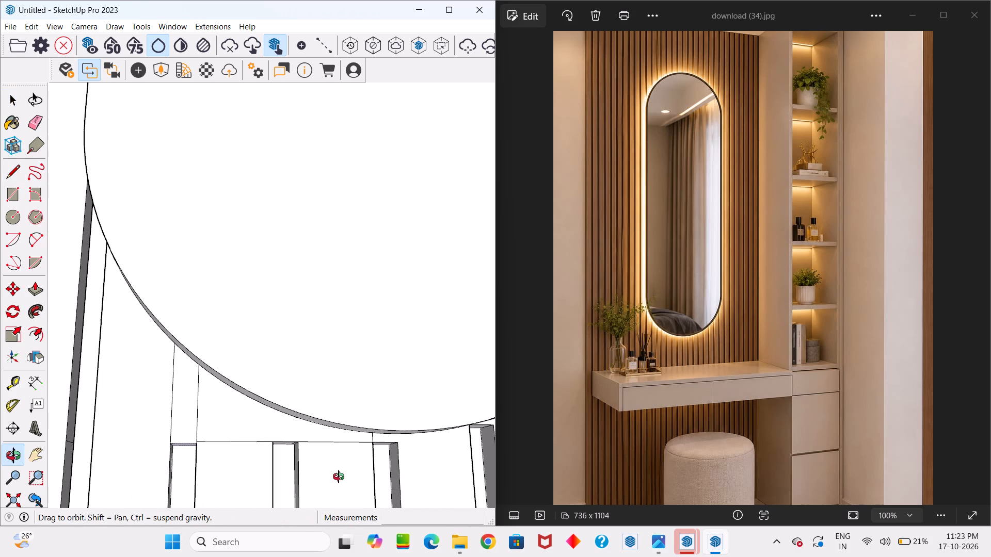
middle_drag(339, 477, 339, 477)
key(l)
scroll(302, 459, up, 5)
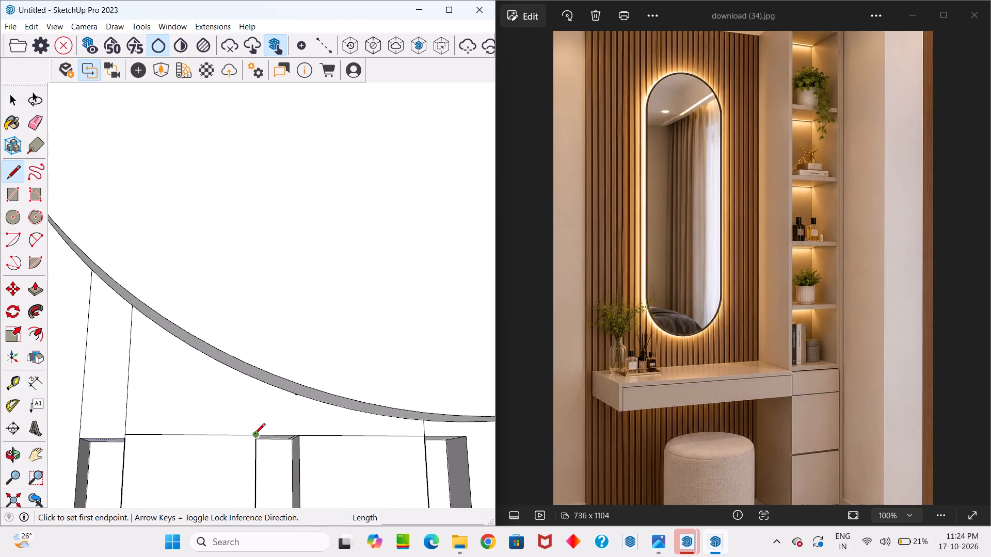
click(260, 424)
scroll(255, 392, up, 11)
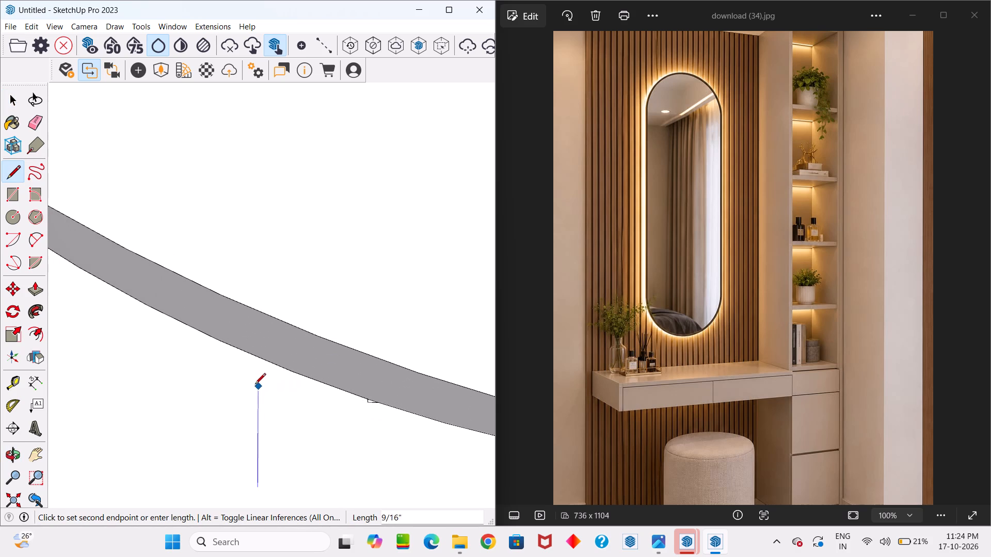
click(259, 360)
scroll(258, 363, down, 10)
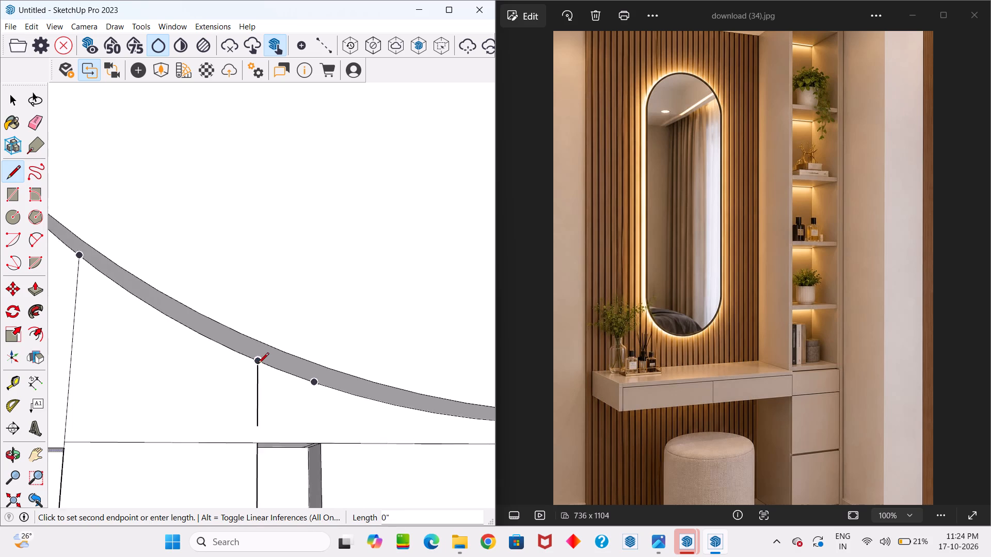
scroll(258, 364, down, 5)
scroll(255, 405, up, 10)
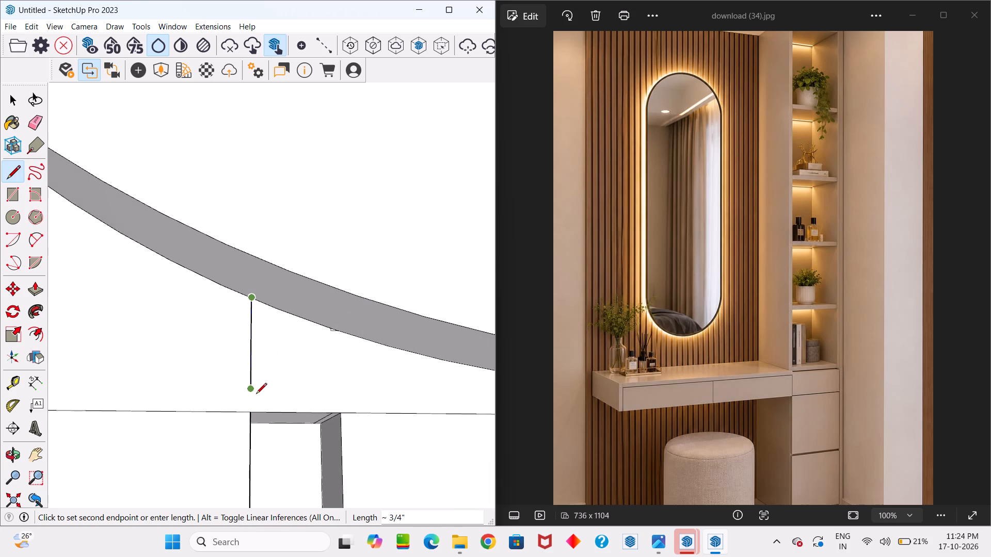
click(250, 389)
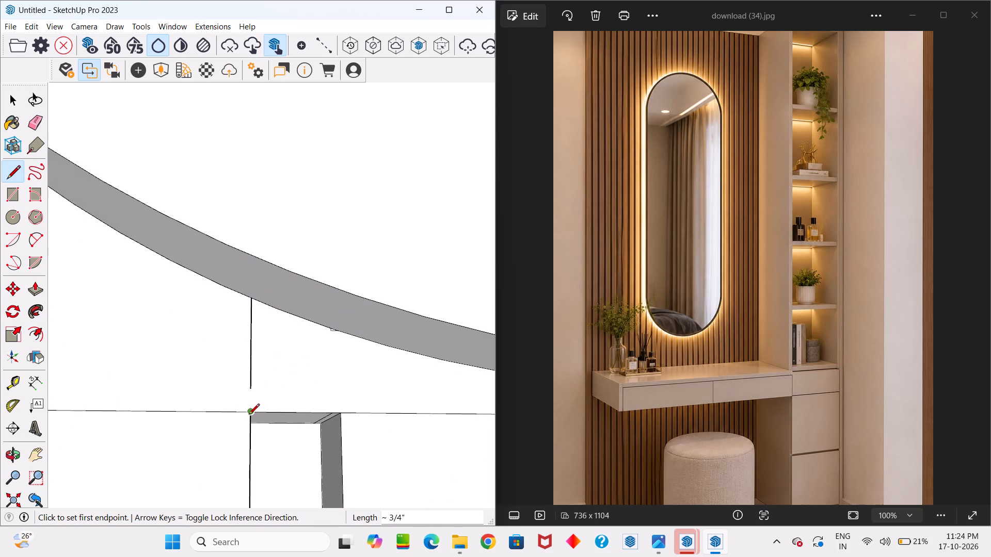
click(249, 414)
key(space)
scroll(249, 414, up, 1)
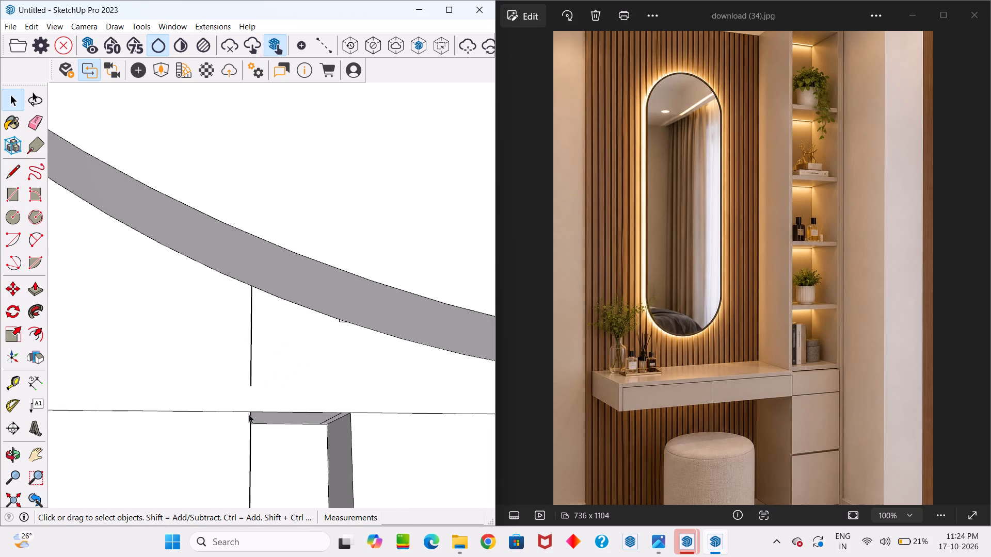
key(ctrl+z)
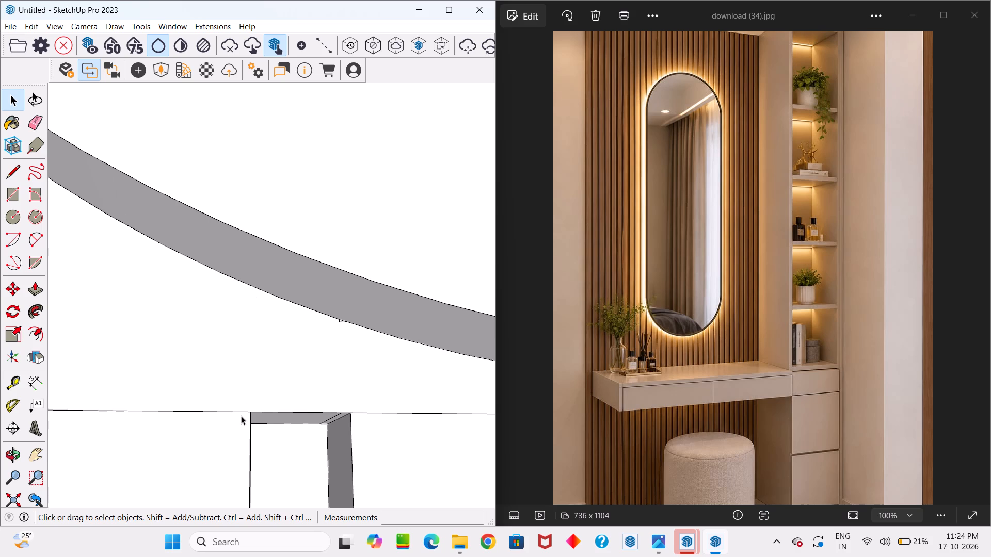
Draw a vertical line about 15/16" long from the second groove's upper-left corner to the mirror's arc.
key(l)
click(249, 412)
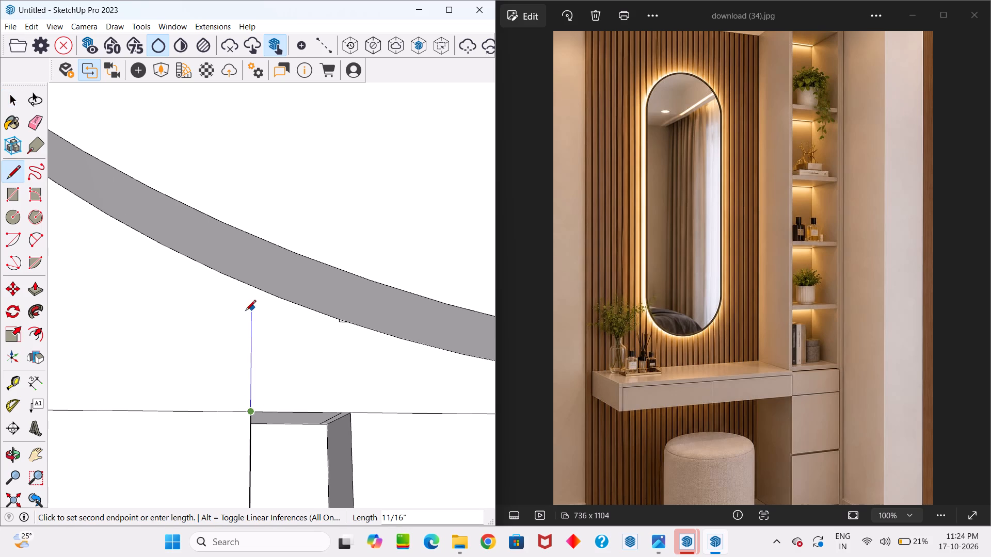
click(250, 285)
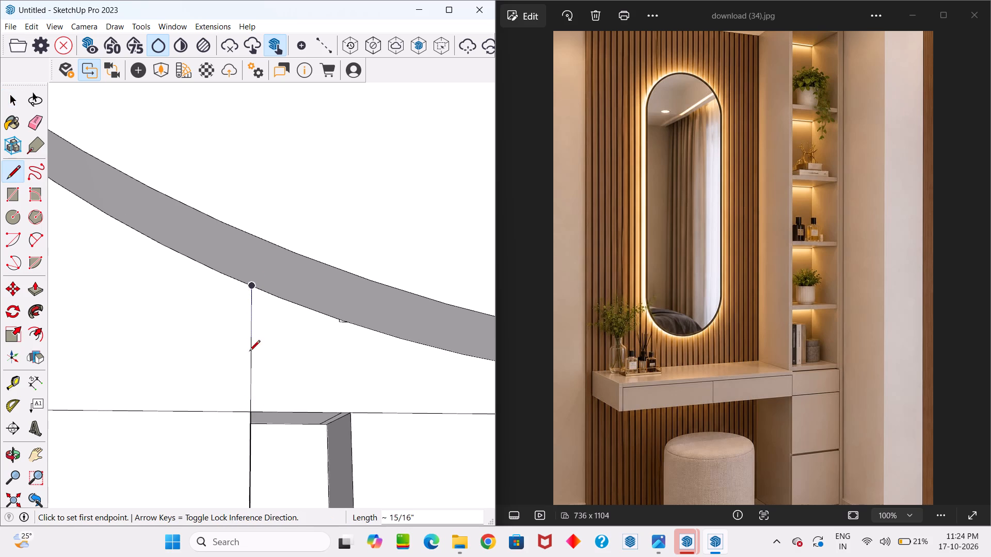
Draw a vertical line about 9/16" long from the second groove's upper-right corner to the mirror's arc.
click(352, 413)
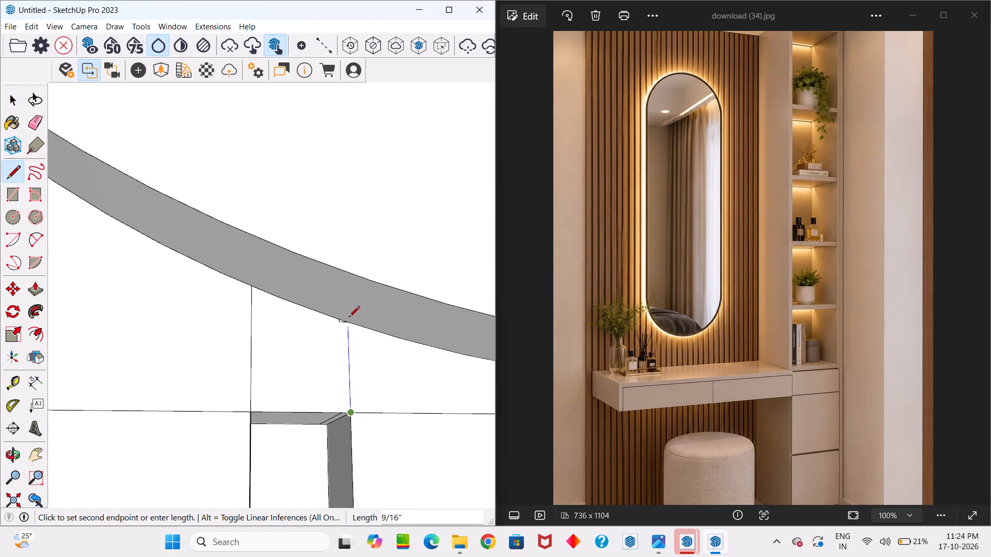
click(351, 321)
key(space)
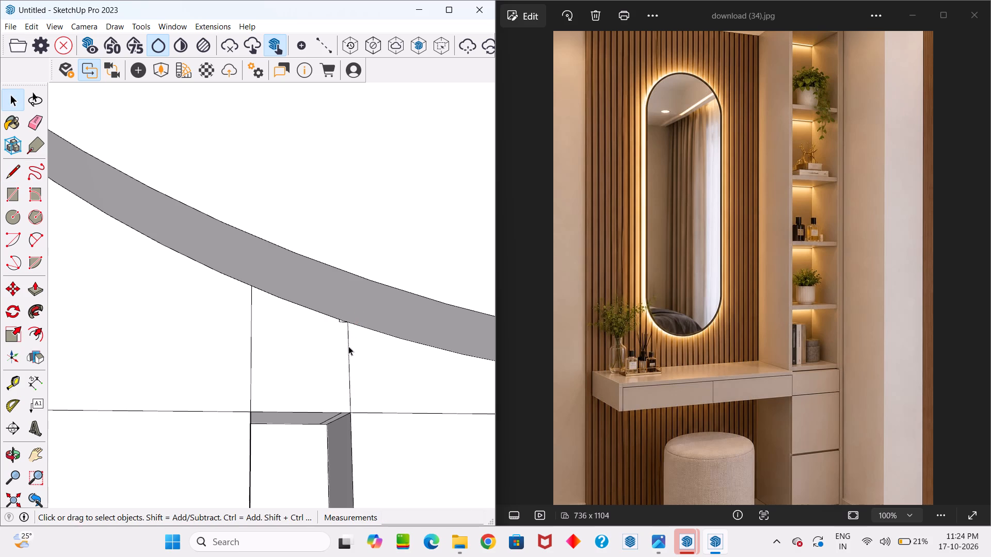
Erase the stray edge on the second groove's top face and the two small leftover edges just under the mirror's arc.
middle_drag(332, 421, 311, 357)
scroll(323, 430, up, 5)
key(d)
key(e)
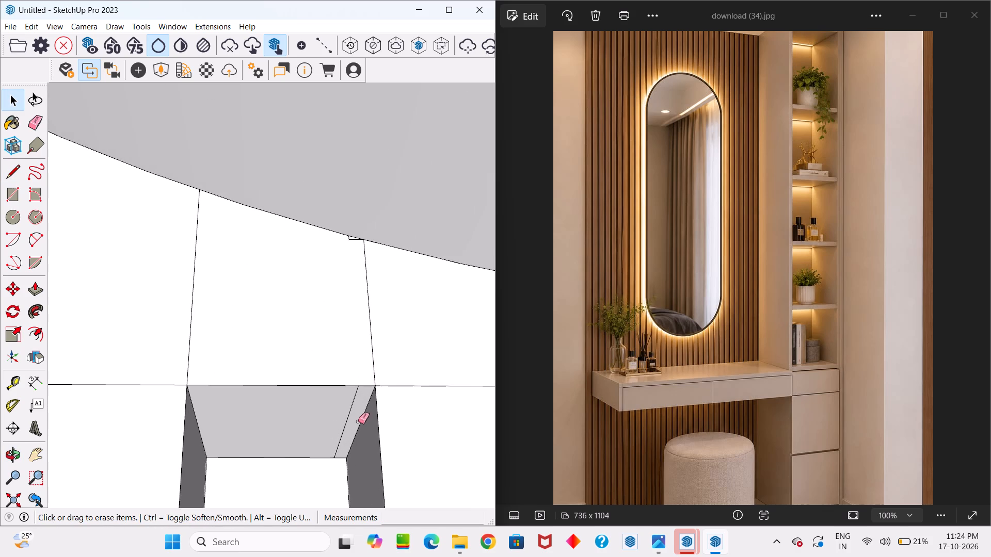
scroll(361, 406, up, 5)
click(353, 394)
scroll(336, 333, down, 7)
scroll(336, 227, up, 5)
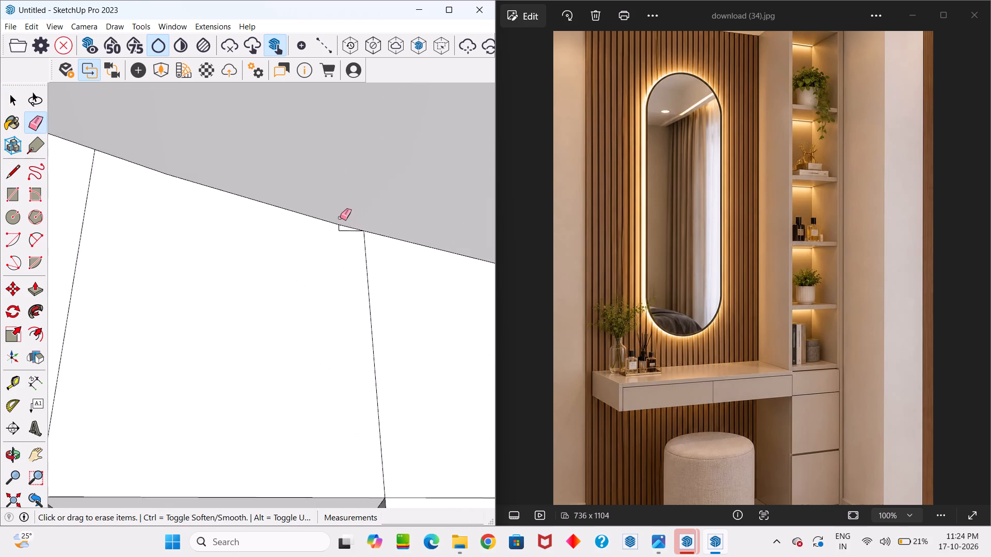
scroll(340, 218, up, 16)
click(351, 243)
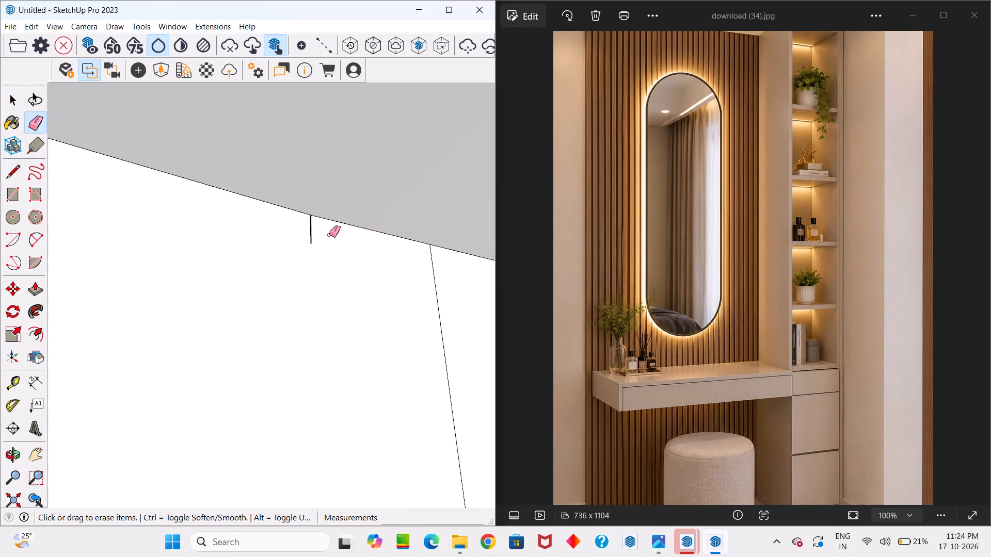
click(312, 230)
Push/Pull the top face of the short groove beneath the mirror's lower-right curve down to the slat panel's bottom edge, filling its recess.
scroll(299, 259, down, 20)
scroll(299, 259, down, 11)
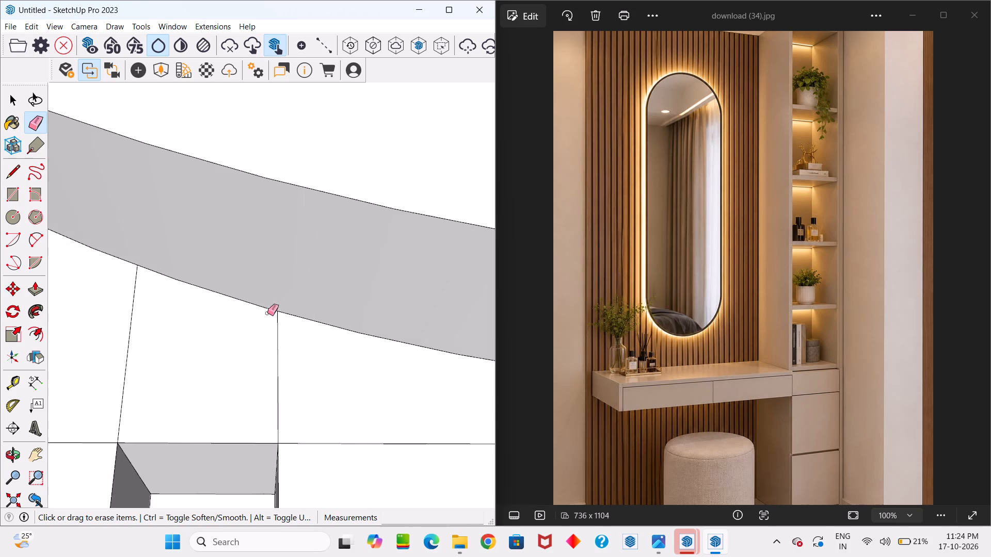
scroll(267, 313, down, 9)
middle_drag(263, 346, 238, 518)
scroll(258, 405, up, 3)
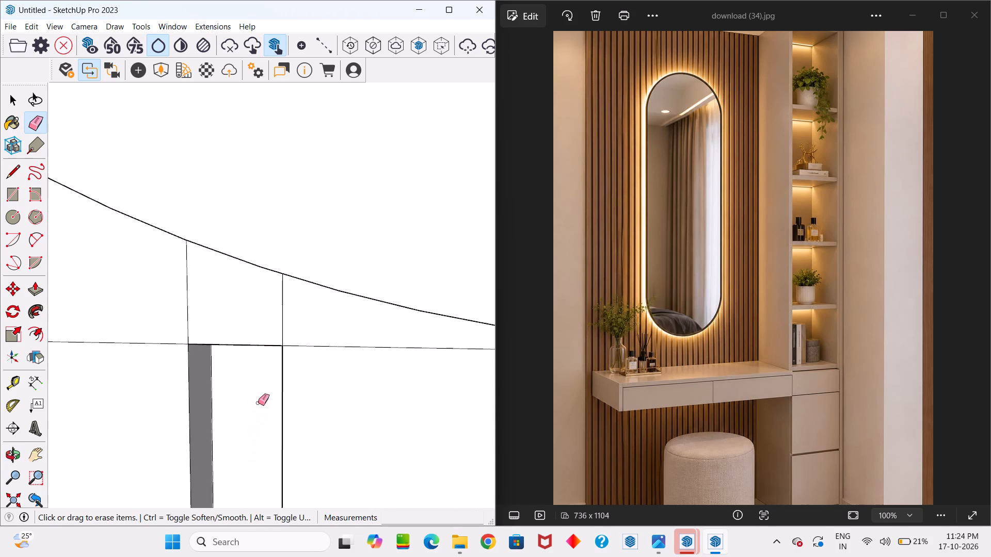
scroll(257, 407, down, 14)
middle_drag(362, 411, 286, 279)
scroll(267, 323, down, 5)
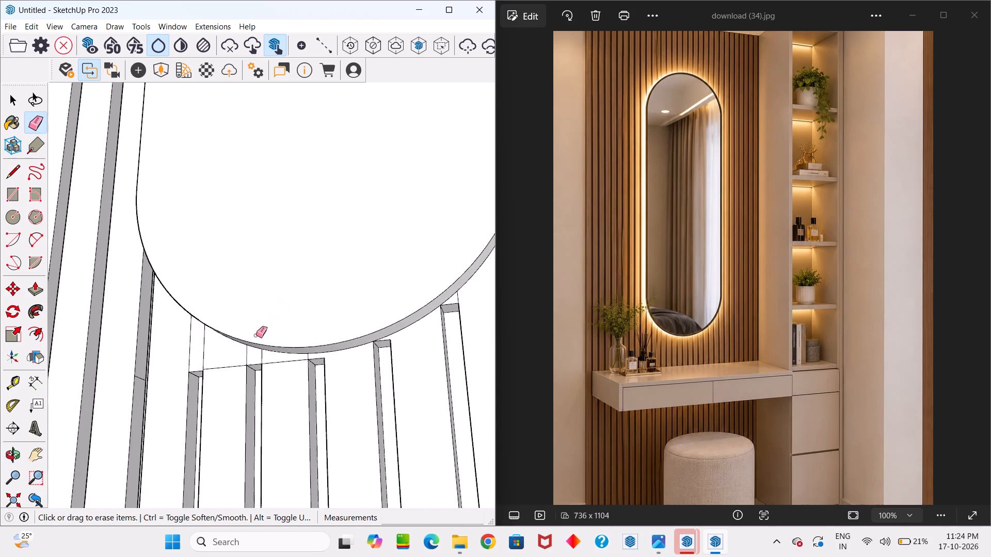
scroll(256, 335, down, 8)
key(space)
scroll(346, 333, up, 11)
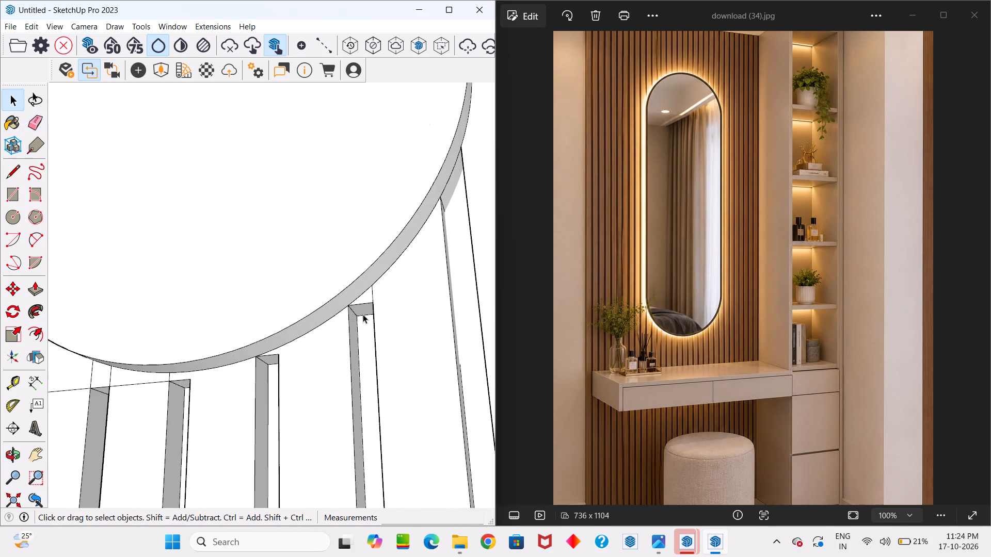
click(363, 311)
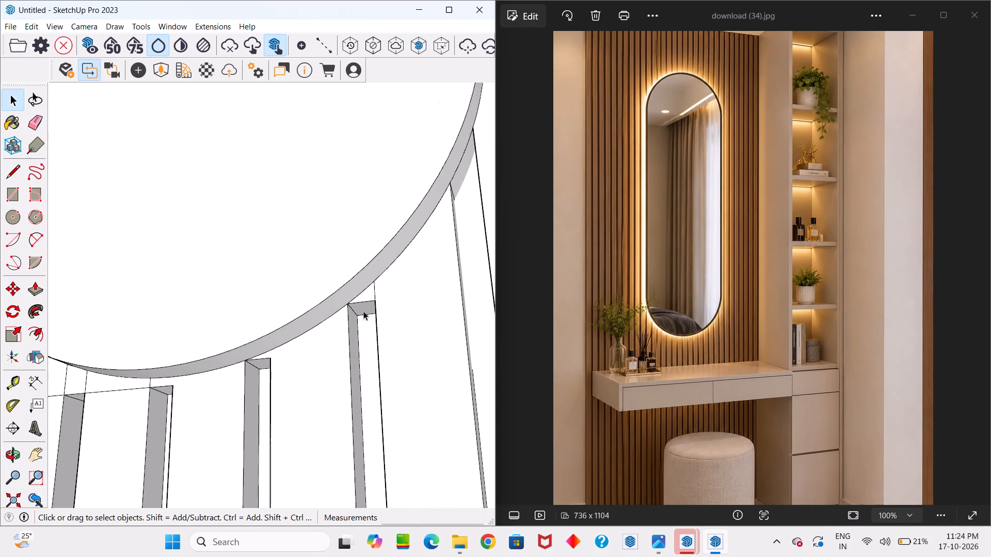
key(p)
click(363, 311)
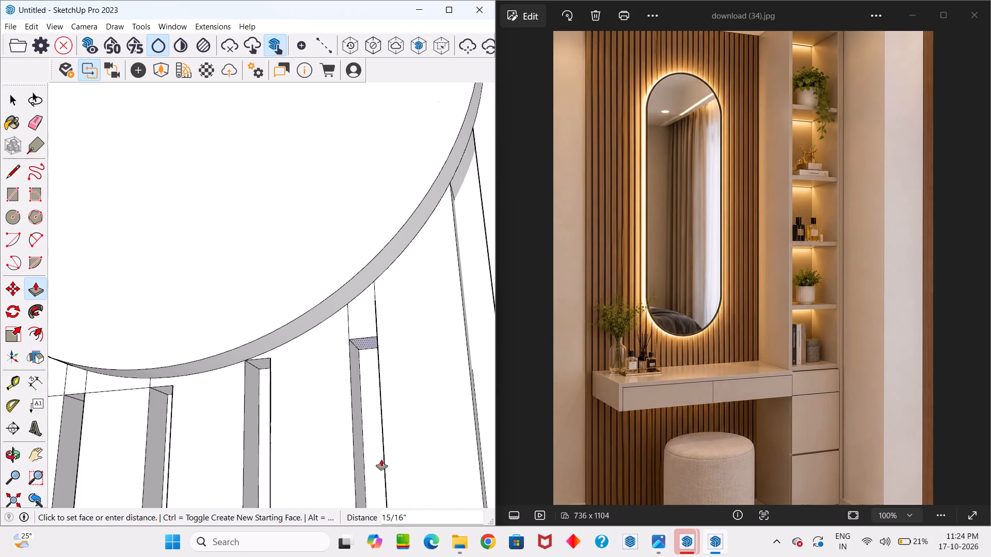
scroll(381, 460, down, 20)
scroll(381, 460, down, 20)
scroll(381, 460, down, 4)
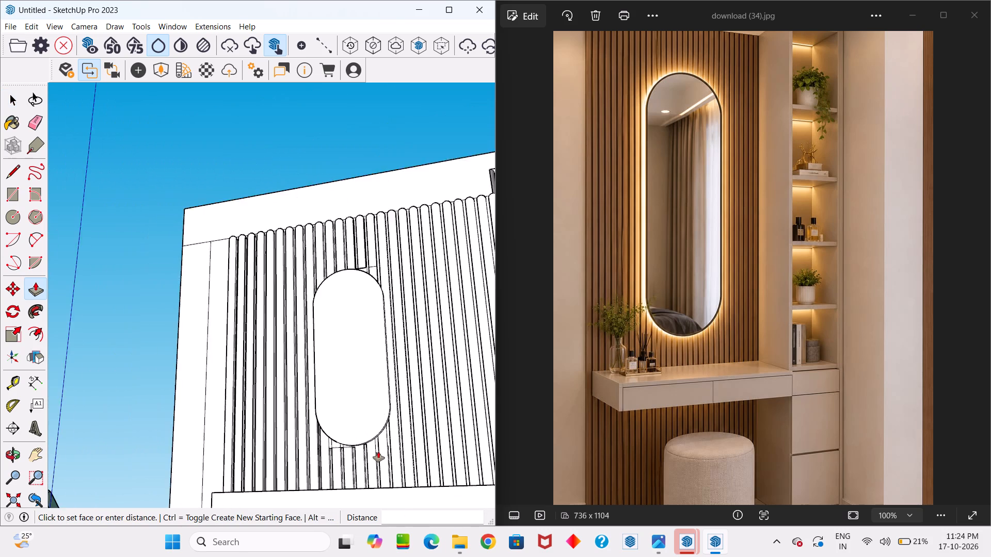
scroll(378, 451, down, 3)
scroll(380, 465, up, 19)
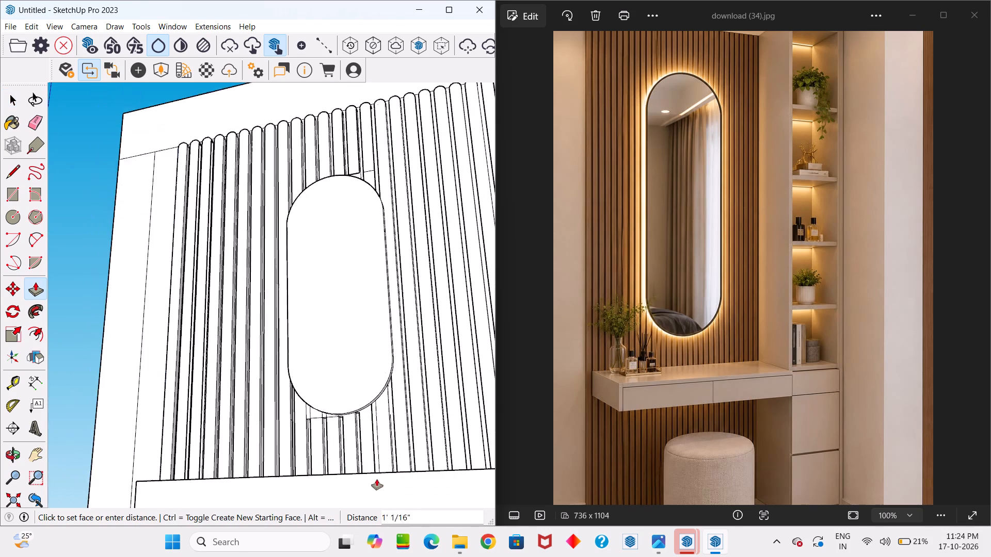
scroll(377, 479, up, 10)
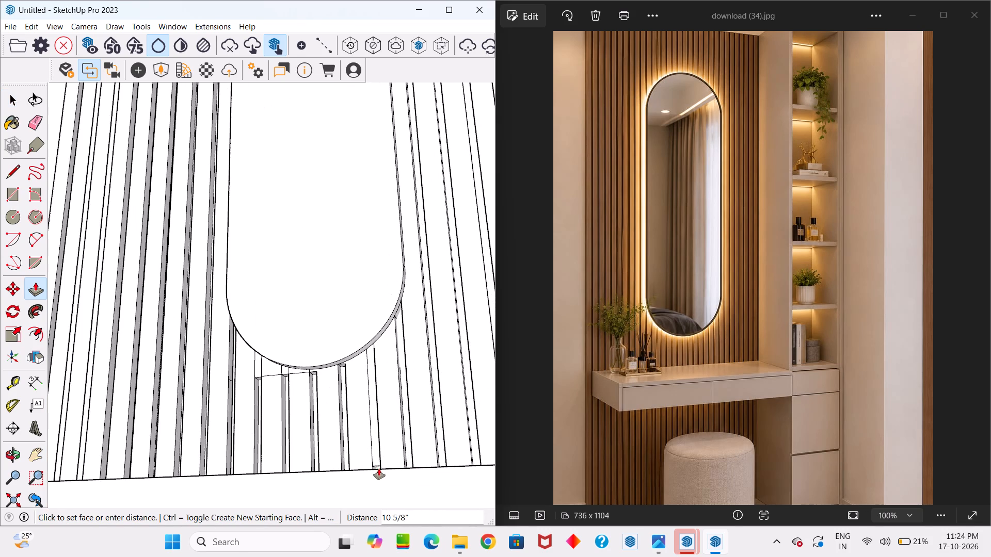
click(380, 469)
scroll(379, 466, up, 3)
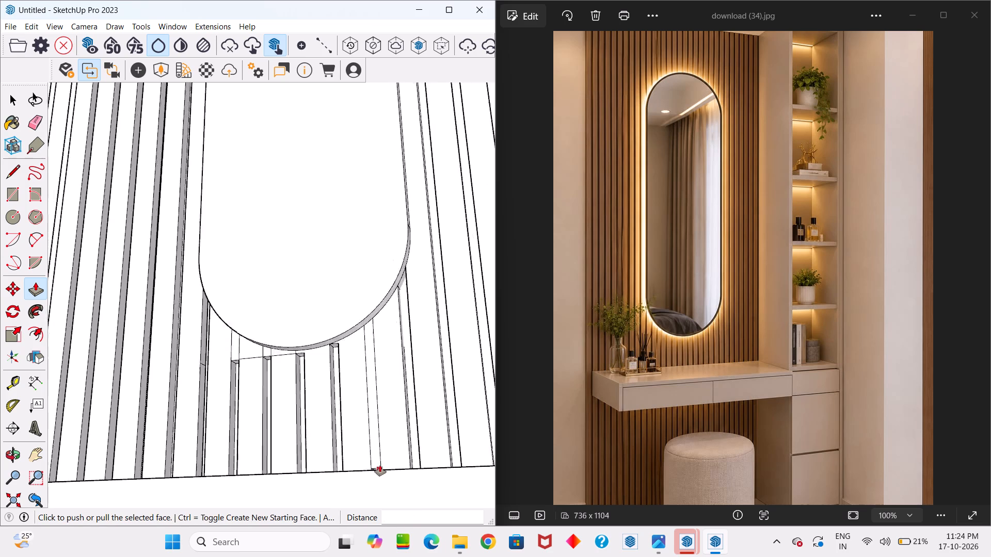
scroll(380, 465, up, 20)
scroll(380, 465, up, 1)
click(369, 474)
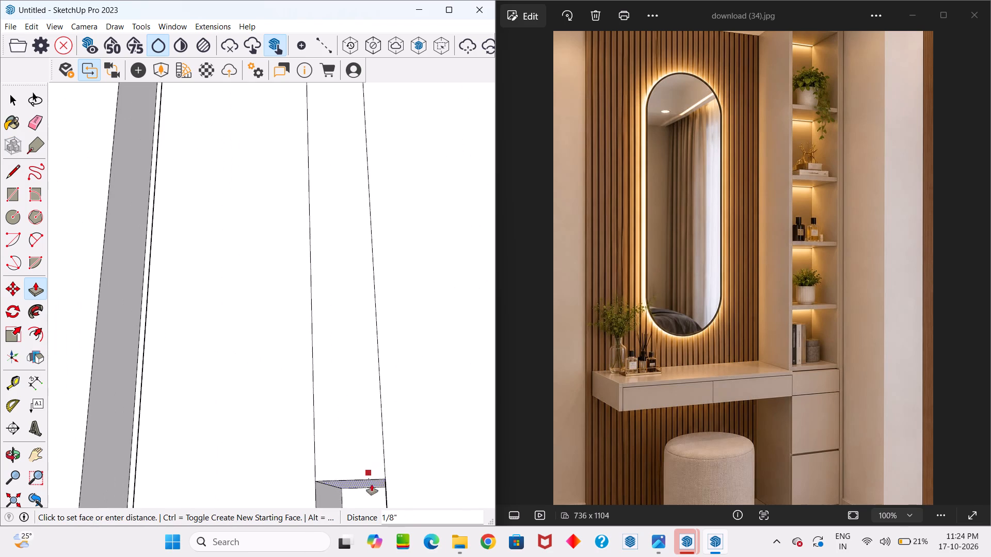
scroll(372, 484, down, 20)
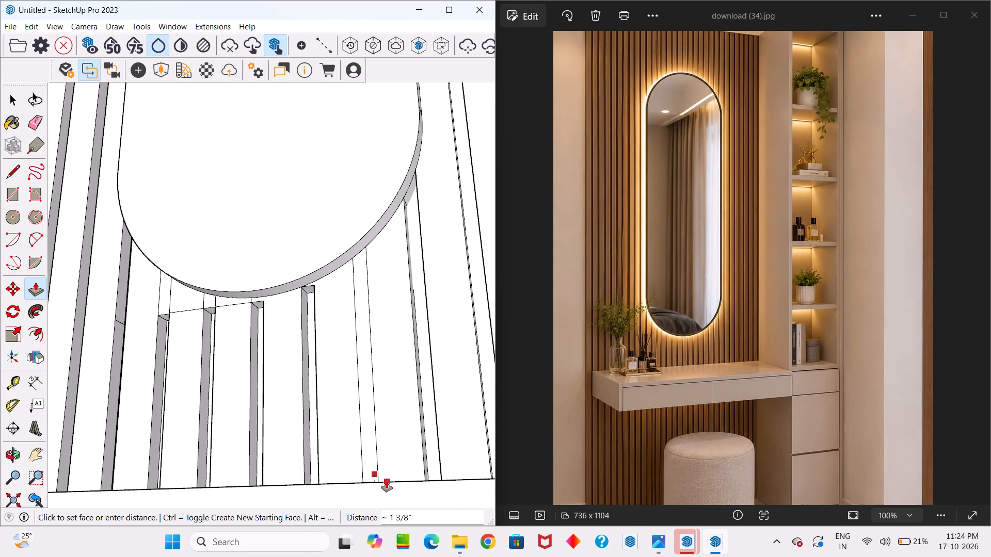
click(387, 481)
Push/Pull the recessed floor of the remaining short grooves beneath the mirror out flush with the wall face.
middle_drag(311, 425, 315, 432)
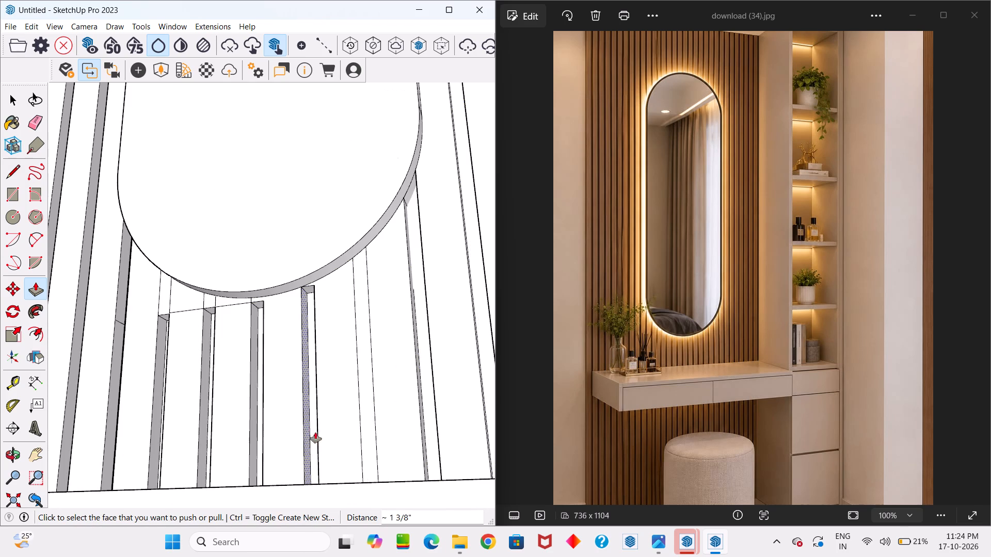
middle_drag(315, 432, 334, 457)
scroll(313, 429, up, 5)
double_click(313, 412)
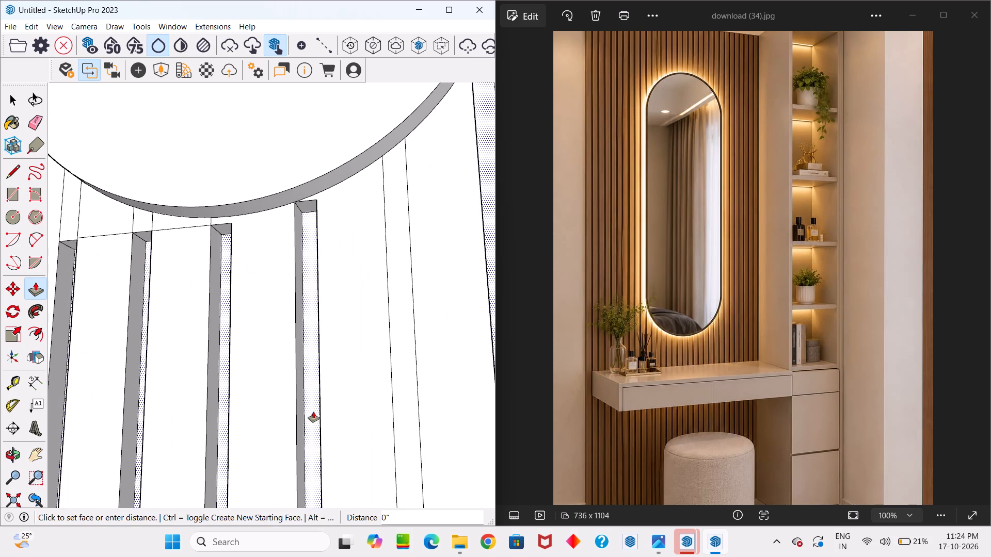
click(313, 412)
scroll(313, 412, down, 13)
key(space)
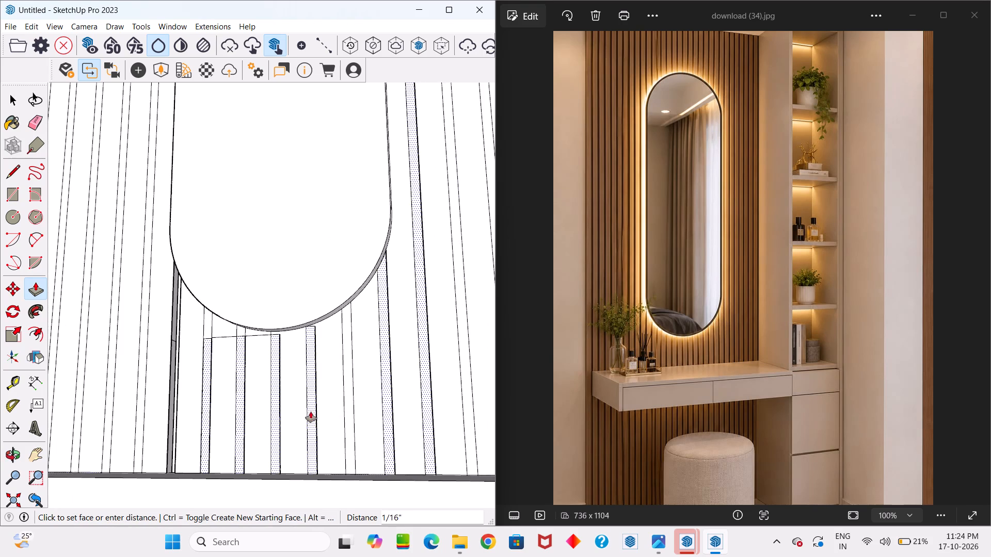
Erase the top edges of the first and second short grooves and the horizontal edge linking them beneath the mirror's arc.
scroll(215, 349, up, 10)
middle_drag(234, 352, 329, 460)
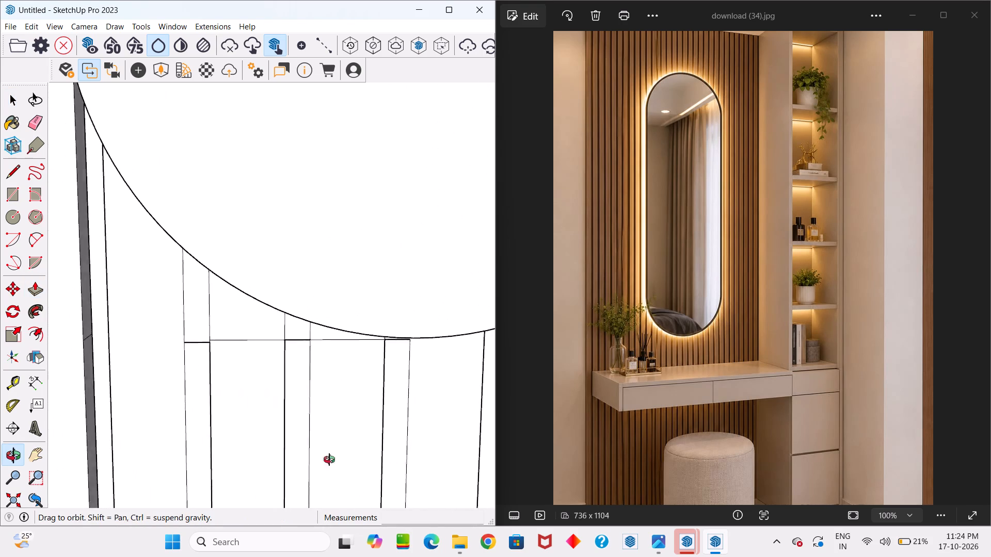
middle_drag(329, 460, 411, 503)
key(e)
scroll(270, 432, up, 6)
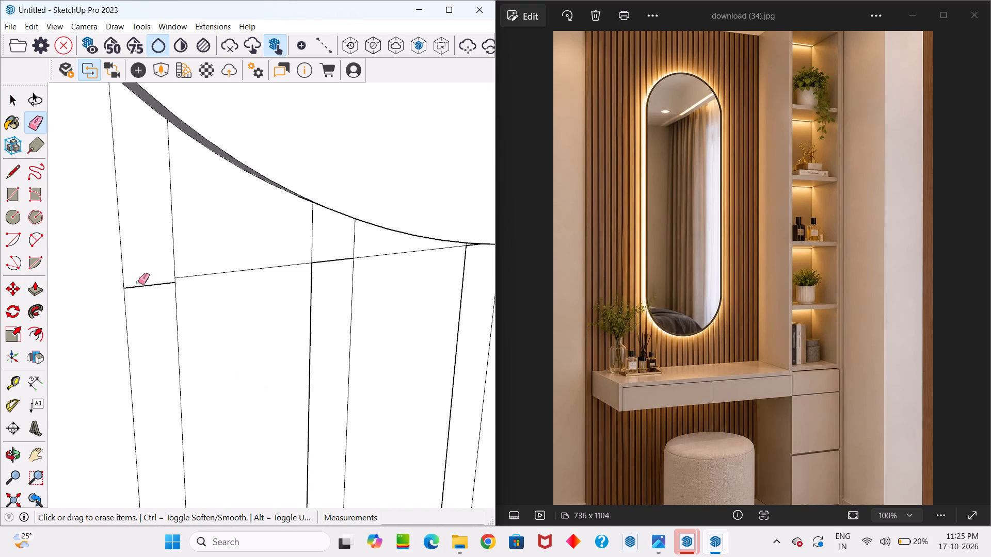
click(151, 286)
click(196, 276)
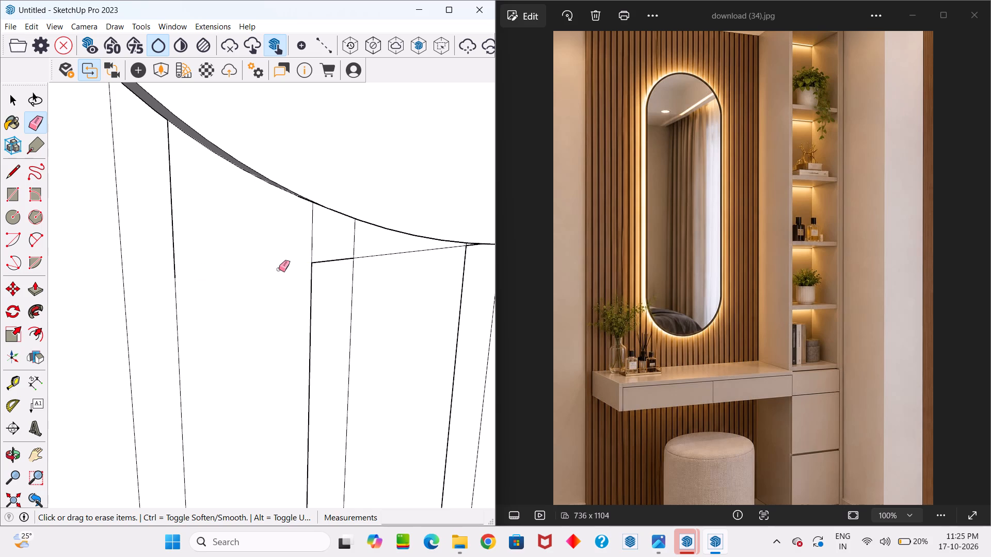
scroll(324, 266, up, 4)
click(327, 258)
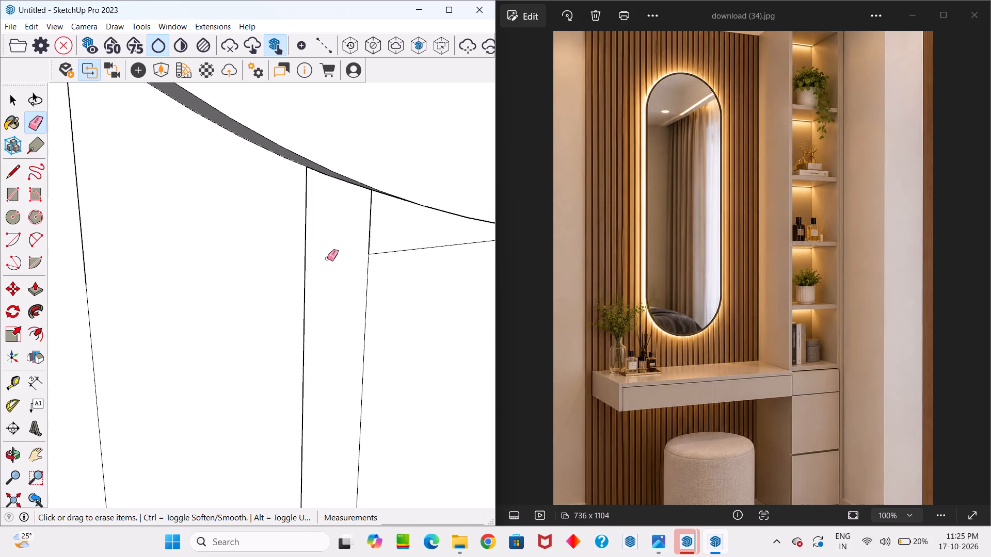
Erase the horizontal edge linking the second and third short grooves beneath the mirror's arc.
scroll(323, 265, down, 14)
scroll(403, 272, up, 5)
middle_drag(310, 272, 300, 238)
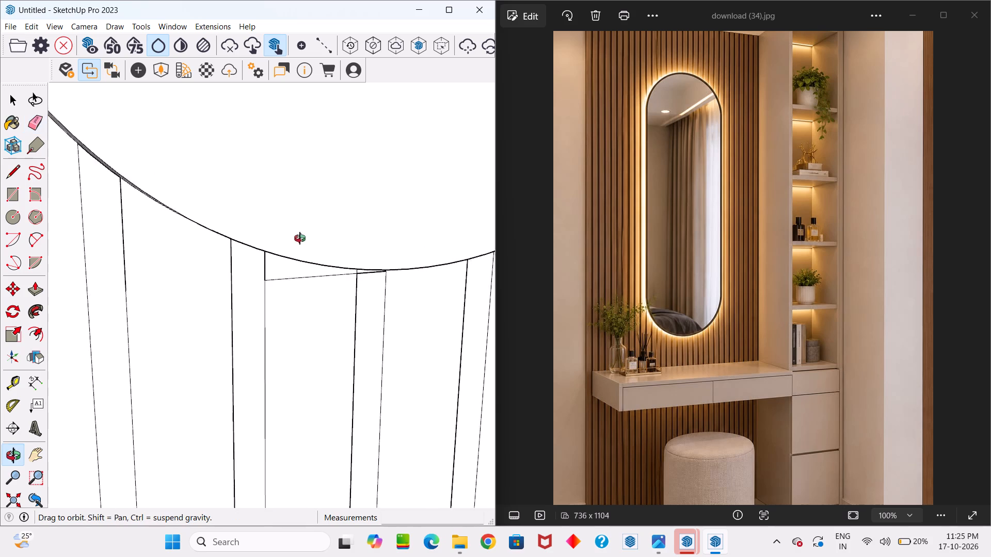
middle_drag(300, 238, 315, 93)
scroll(315, 213, up, 5)
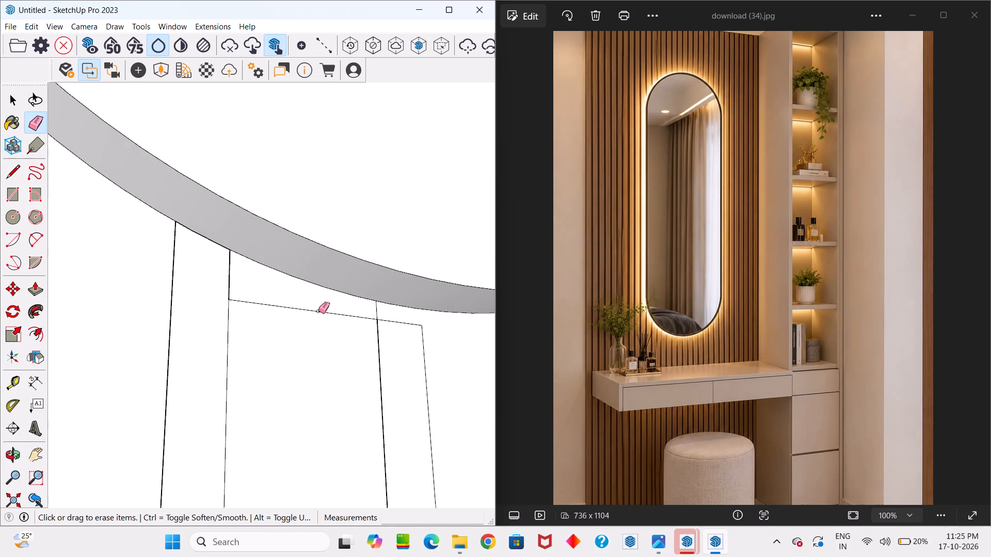
click(318, 311)
scroll(309, 319, down, 13)
scroll(328, 332, up, 11)
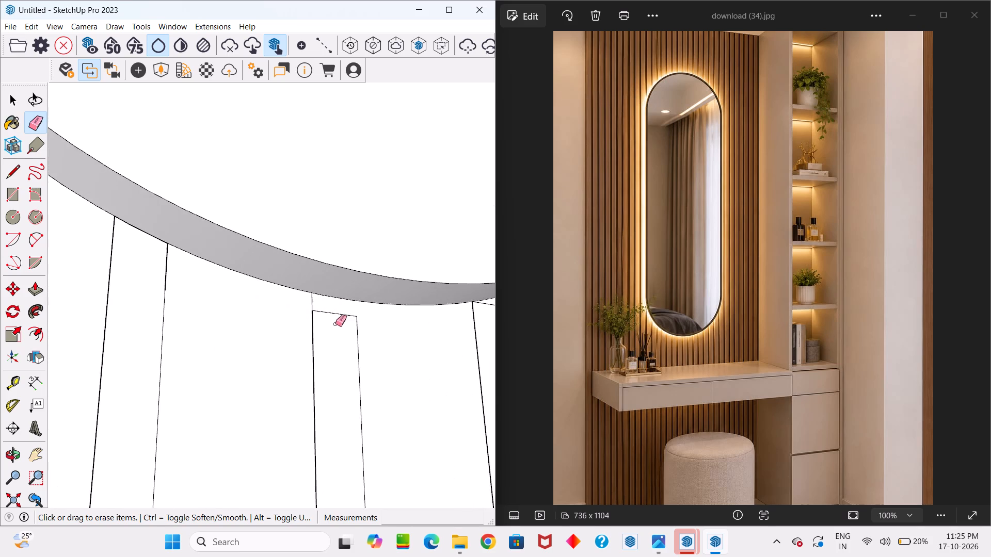
key(space)
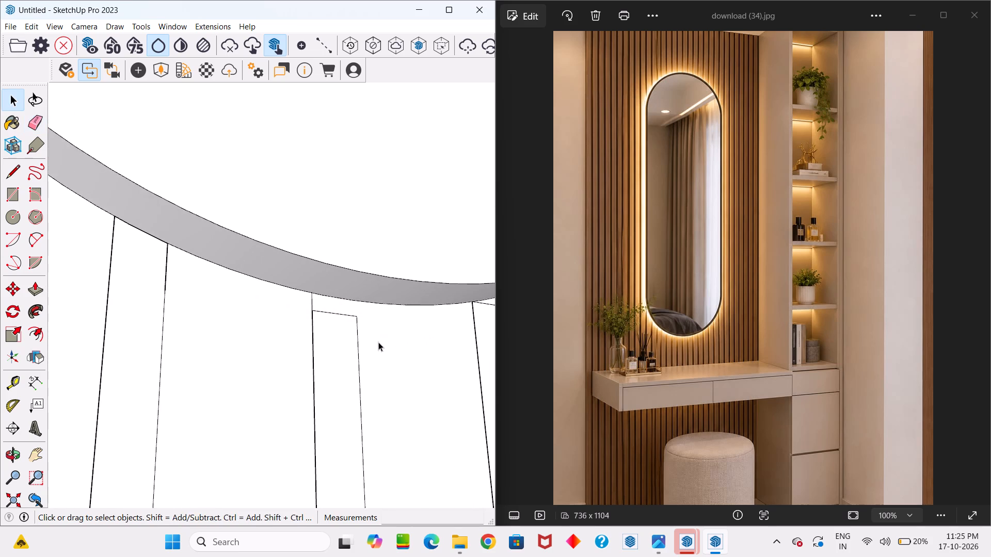
Draw a vertical line about 1/4" long from the third groove's upper-right corner to the mirror's arc.
key(l)
scroll(375, 334, up, 11)
click(346, 327)
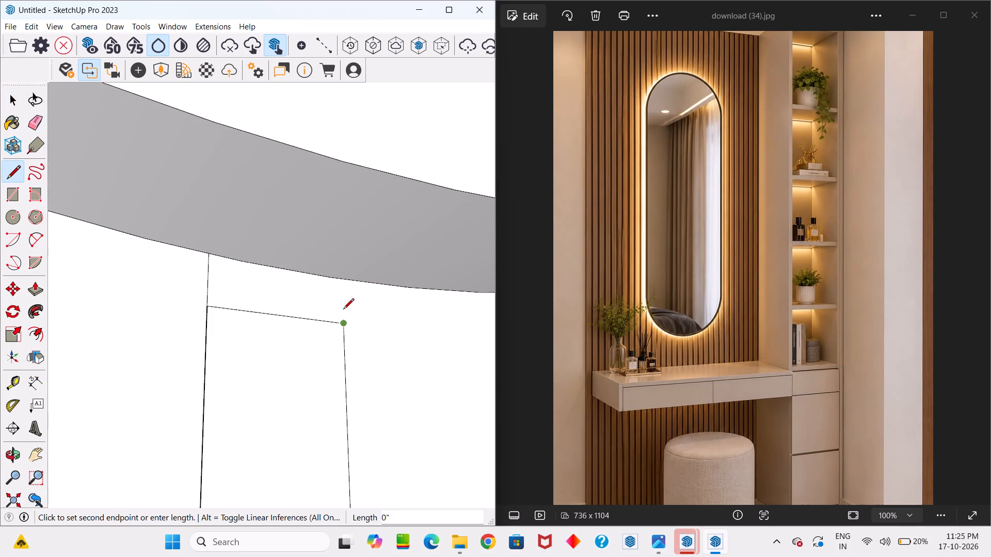
click(343, 281)
key(space)
Erase the third groove's horizontal top edge so its outline runs up to the mirror's arc.
key(e)
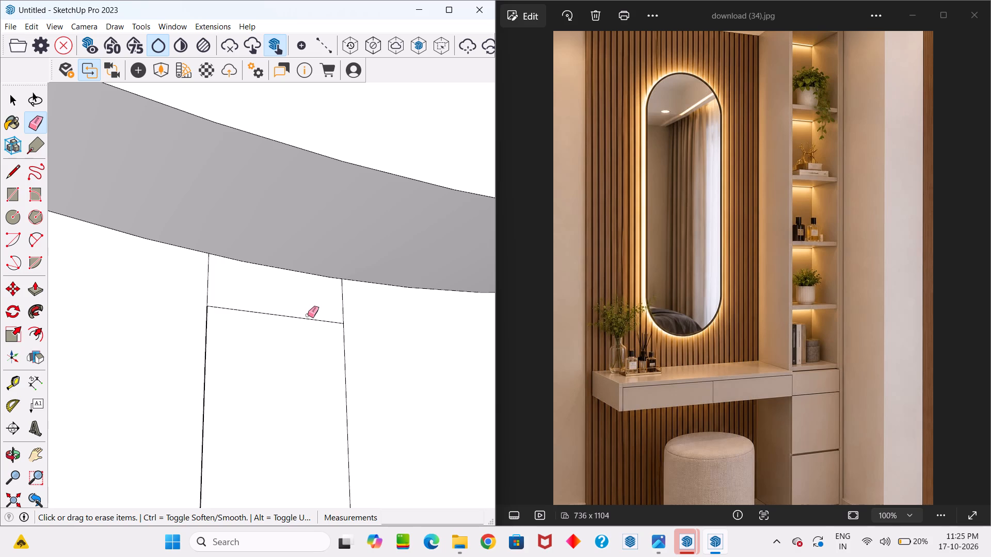
click(308, 318)
scroll(292, 339, down, 5)
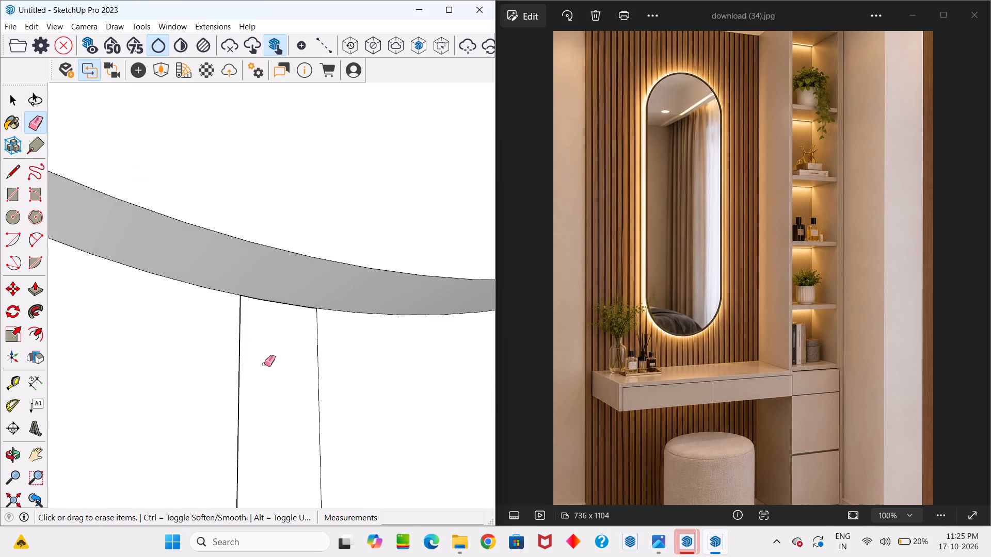
Draw a vertical line about 3/16" long from the fourth groove's upper-right corner to the mirror's arc.
scroll(264, 364, down, 19)
scroll(339, 354, up, 6)
middle_drag(363, 361, 117, 390)
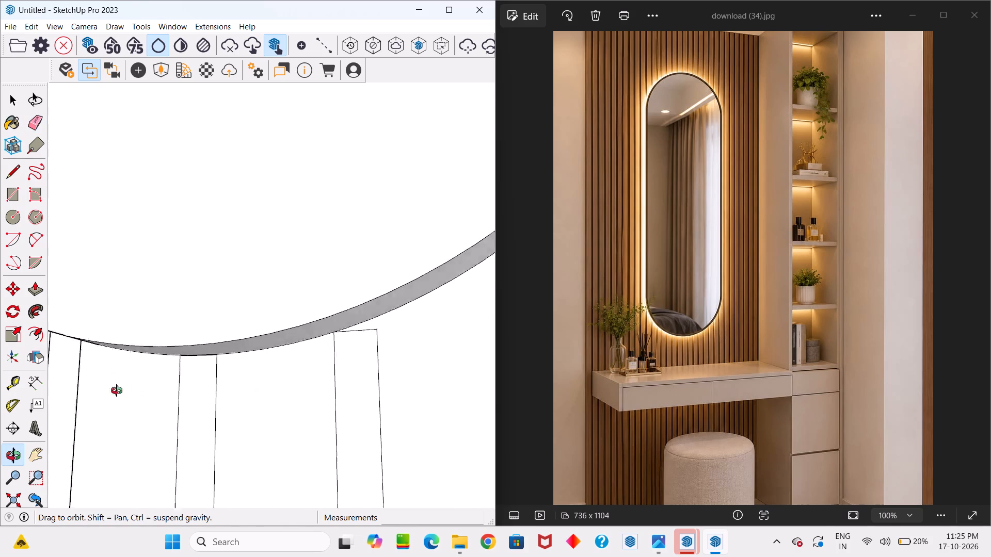
middle_drag(117, 390, 87, 404)
scroll(373, 332, up, 1)
key(l)
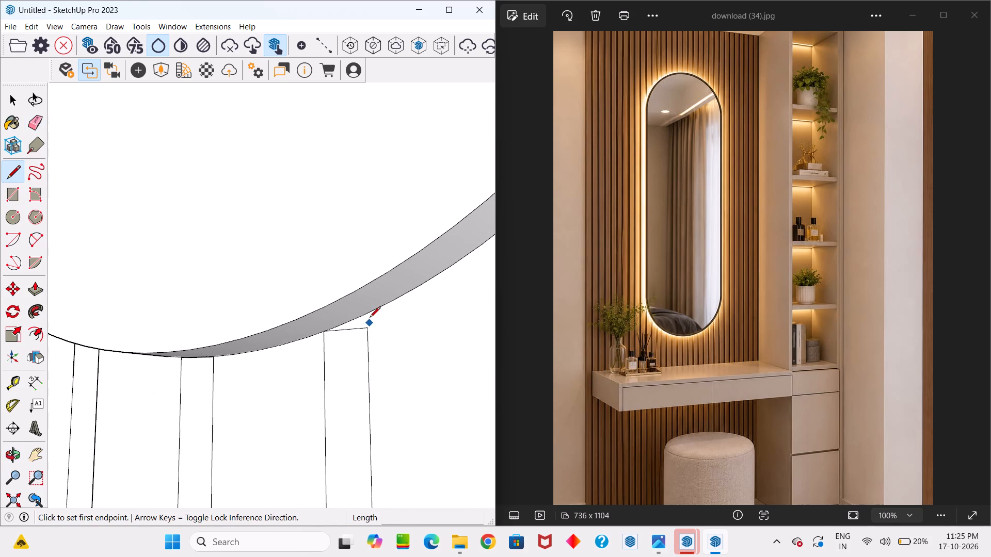
click(371, 330)
click(372, 313)
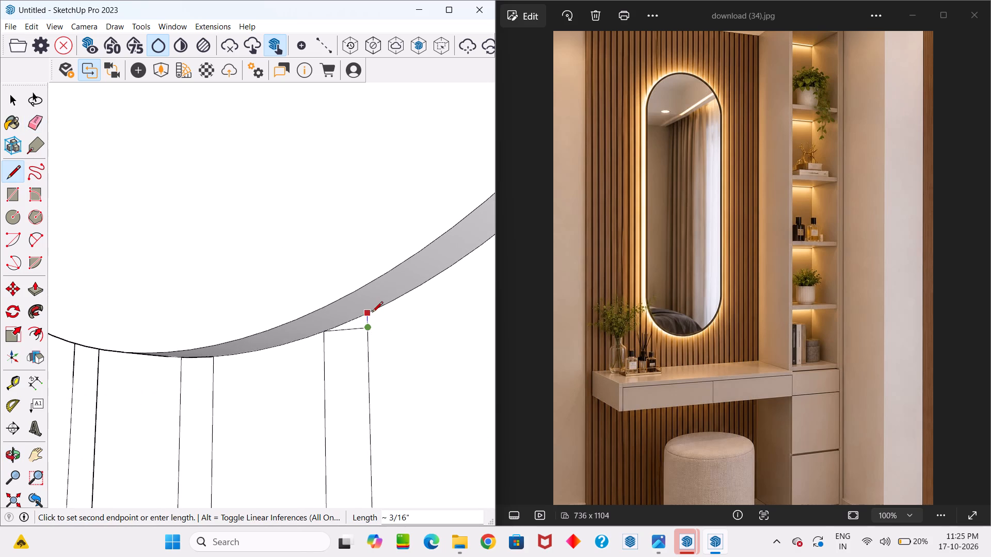
Erase the fourth groove's horizontal top edge so its outline runs up to the mirror's arc.
key(space)
text(v)
scroll(345, 335, up, 11)
key(e)
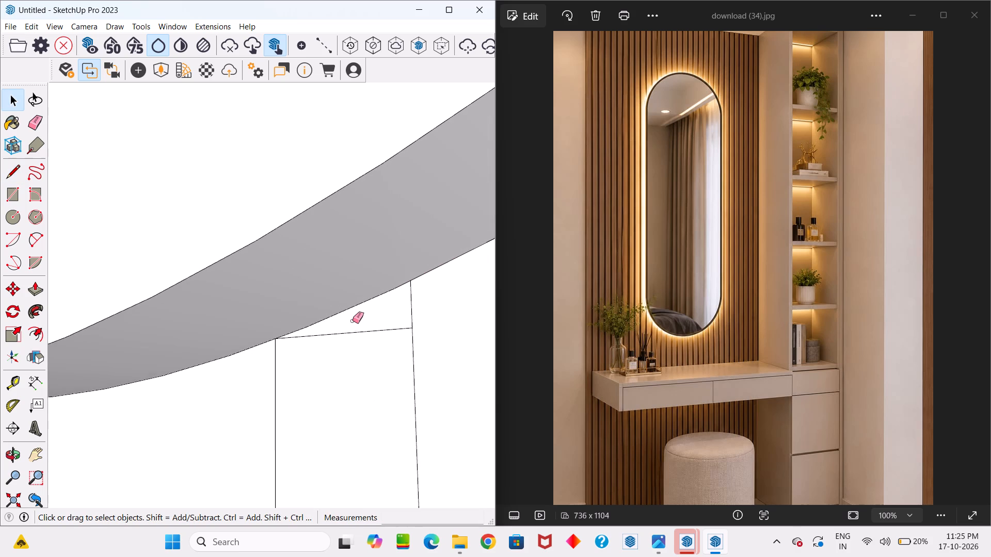
click(356, 331)
scroll(357, 331, down, 16)
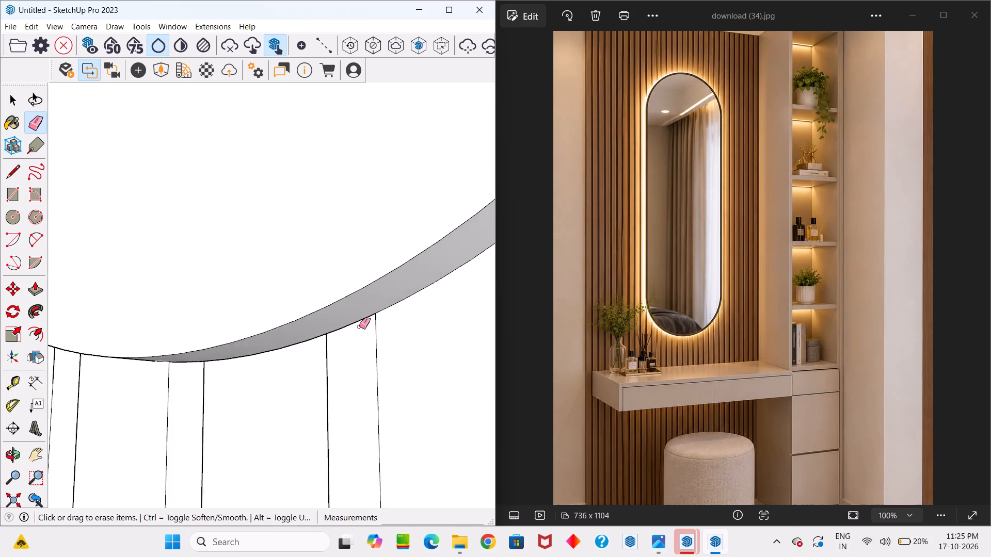
Erase the short horizontal edge crossing the still-recessed groove beneath the left end of the mirror's lower arc.
scroll(359, 326, down, 20)
scroll(235, 343, up, 10)
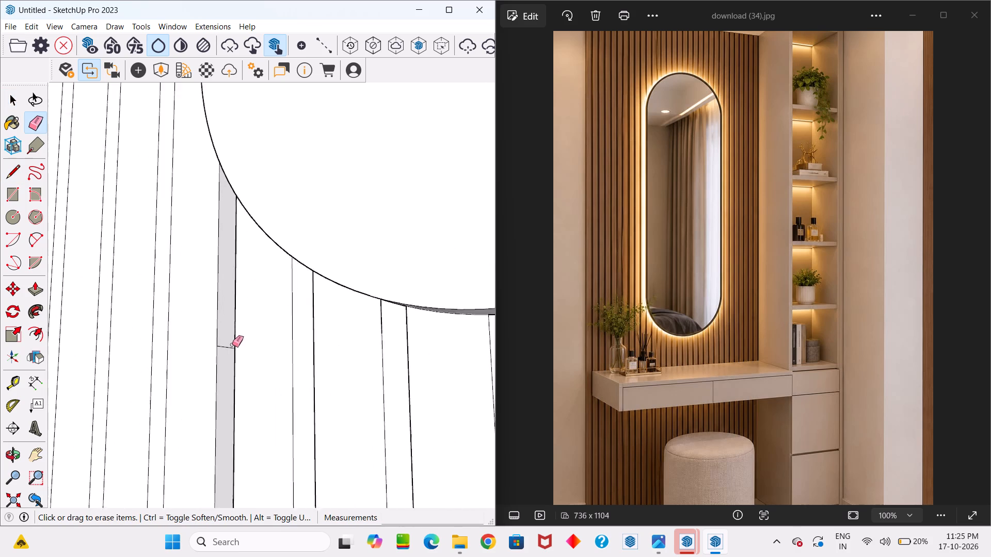
scroll(232, 345, up, 2)
click(227, 348)
scroll(229, 351, down, 20)
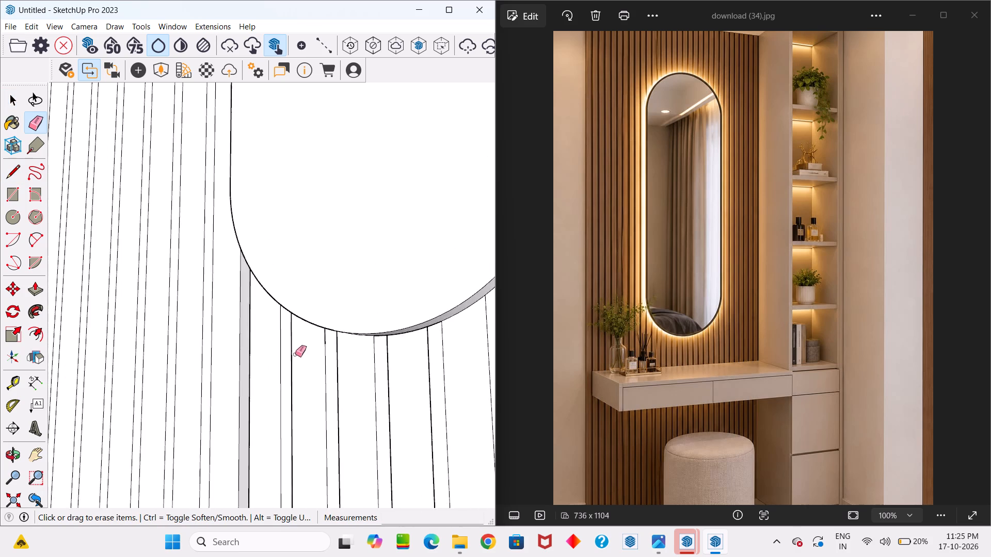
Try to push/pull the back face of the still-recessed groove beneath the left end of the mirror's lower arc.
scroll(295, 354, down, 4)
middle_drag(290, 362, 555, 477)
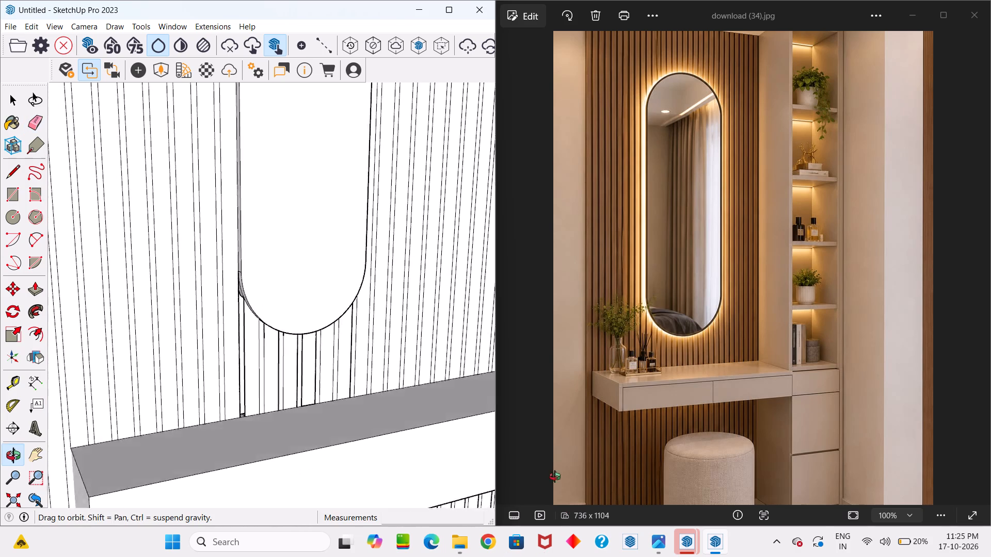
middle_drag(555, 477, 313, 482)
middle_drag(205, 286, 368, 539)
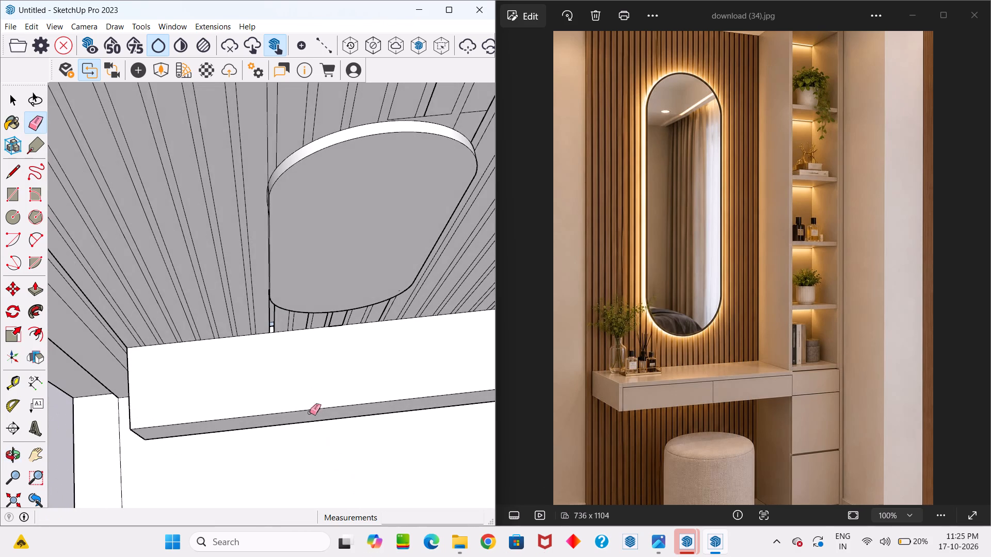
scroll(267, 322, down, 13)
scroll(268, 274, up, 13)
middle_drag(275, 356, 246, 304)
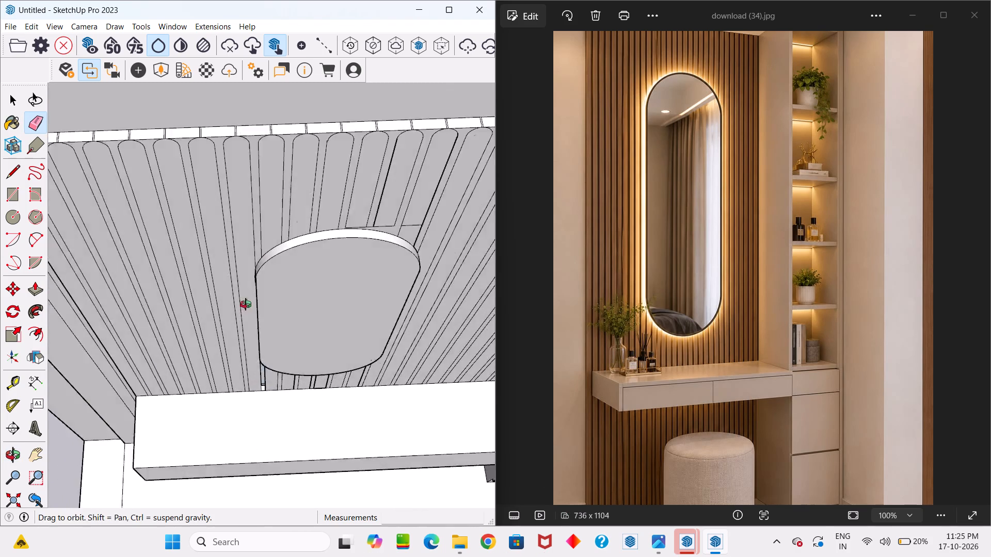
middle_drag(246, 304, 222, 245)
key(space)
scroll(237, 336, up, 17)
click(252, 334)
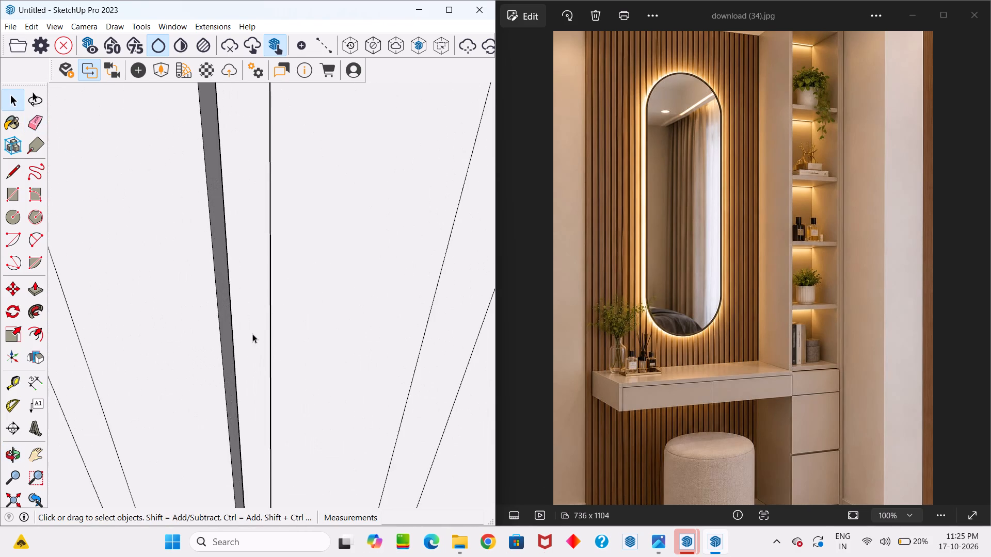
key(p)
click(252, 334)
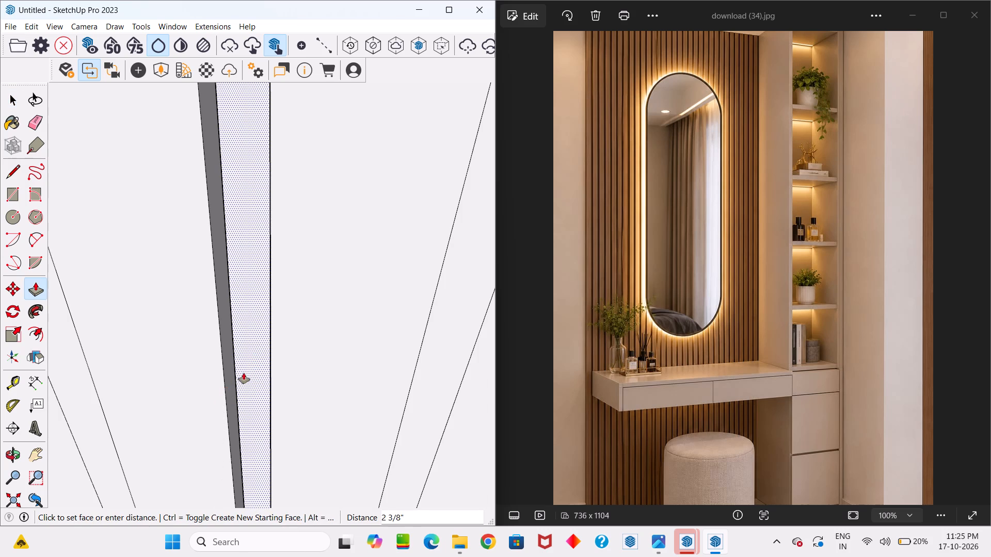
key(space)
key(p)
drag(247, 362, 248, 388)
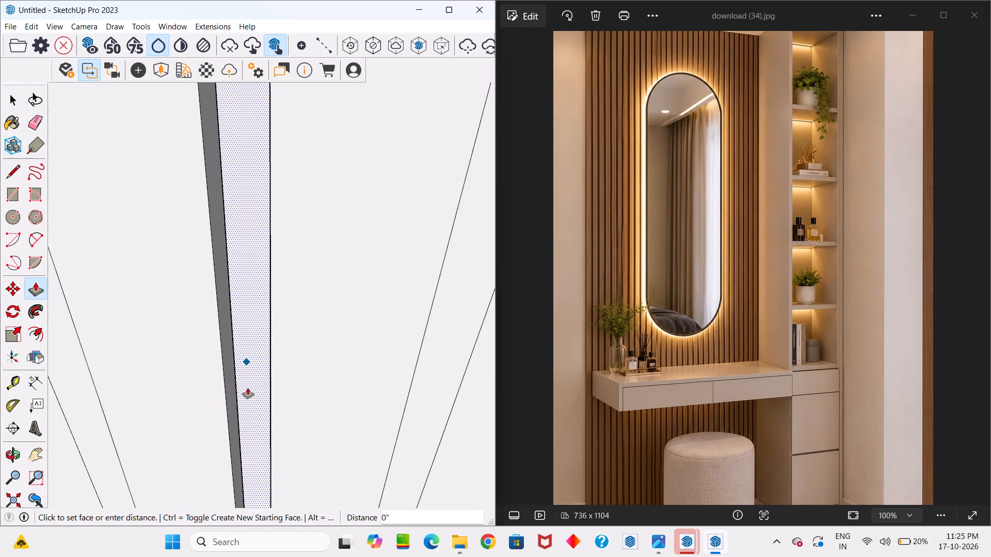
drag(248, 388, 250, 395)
Push/pull the recessed groove's bottom face upward about 1' 6 1/4" to the mirror's arc, filling the recess.
middle_drag(255, 362, 239, 437)
key(space)
click(251, 461)
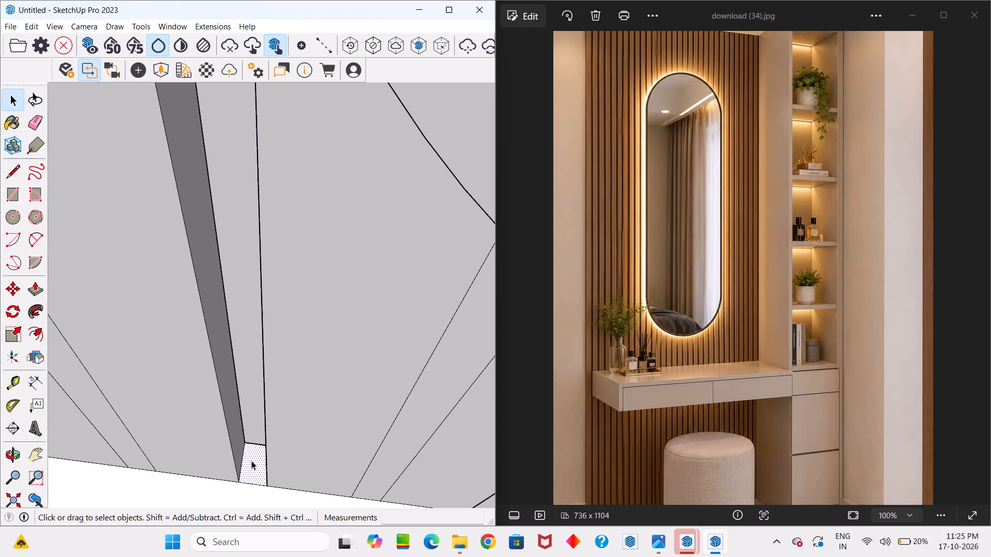
key(p)
click(251, 461)
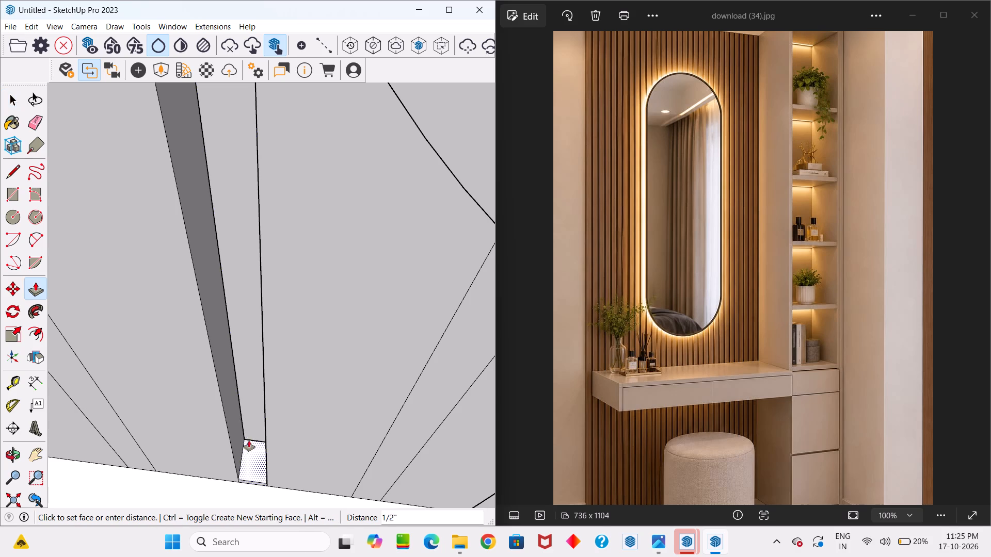
scroll(253, 332, down, 20)
scroll(253, 332, down, 13)
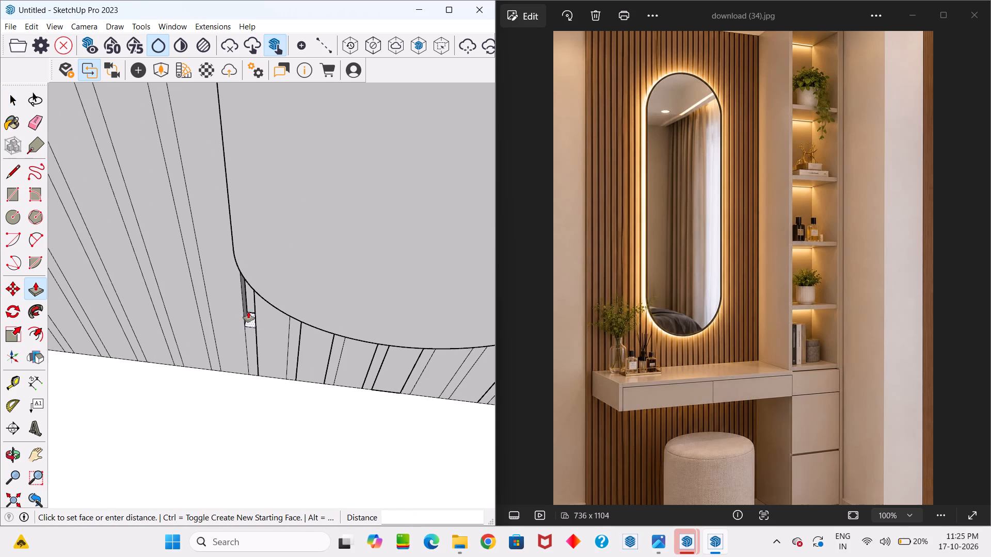
click(236, 266)
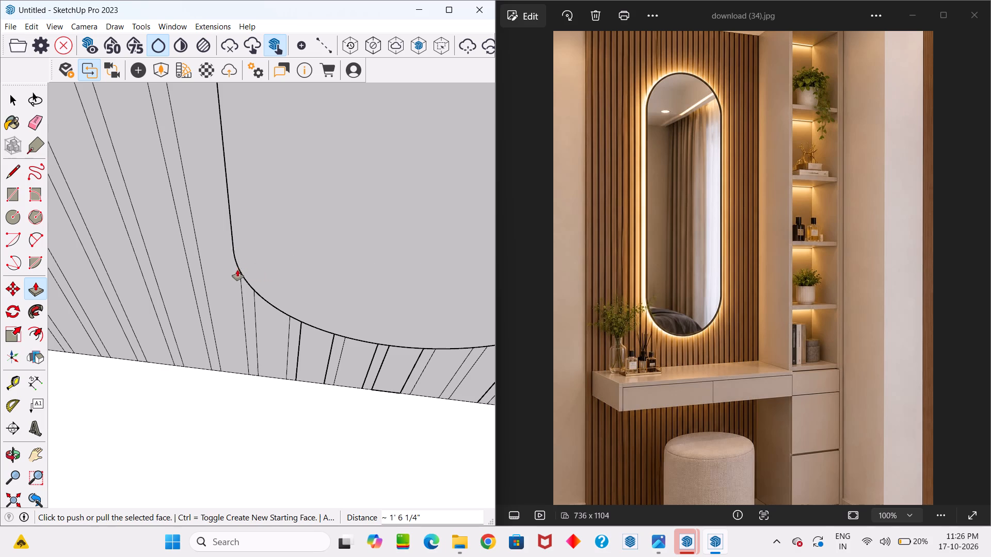
key(space)
Examine the grooved wall around the mirror, desk and shelves for grooves that still need cleaning up.
scroll(231, 298, down, 16)
middle_drag(279, 317, 282, 279)
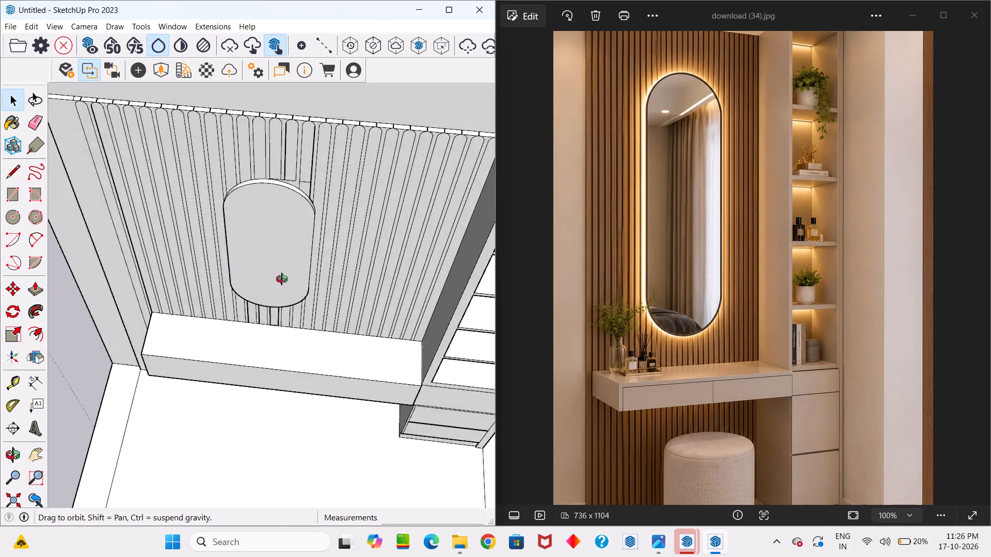
middle_drag(282, 279, 292, 129)
scroll(354, 331, up, 6)
scroll(321, 305, up, 5)
middle_drag(299, 286, 332, 452)
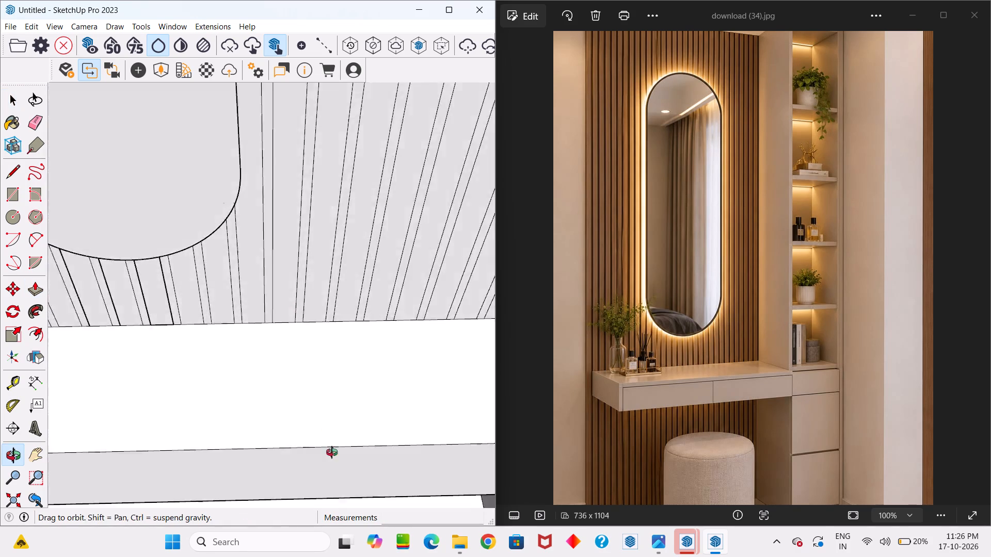
middle_drag(332, 452, 339, 552)
scroll(322, 371, down, 17)
middle_drag(321, 377, 281, 212)
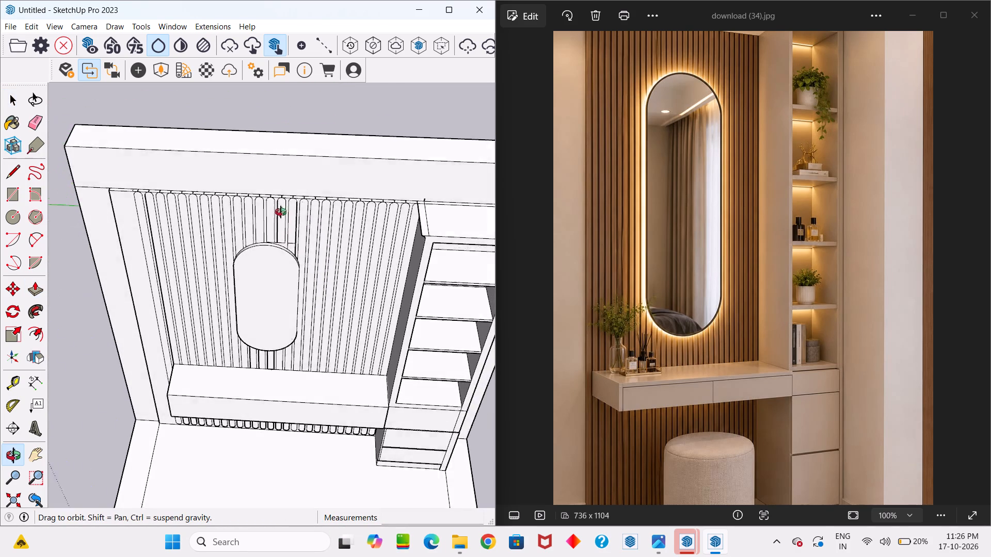
middle_drag(281, 212, 290, 173)
scroll(294, 176, up, 15)
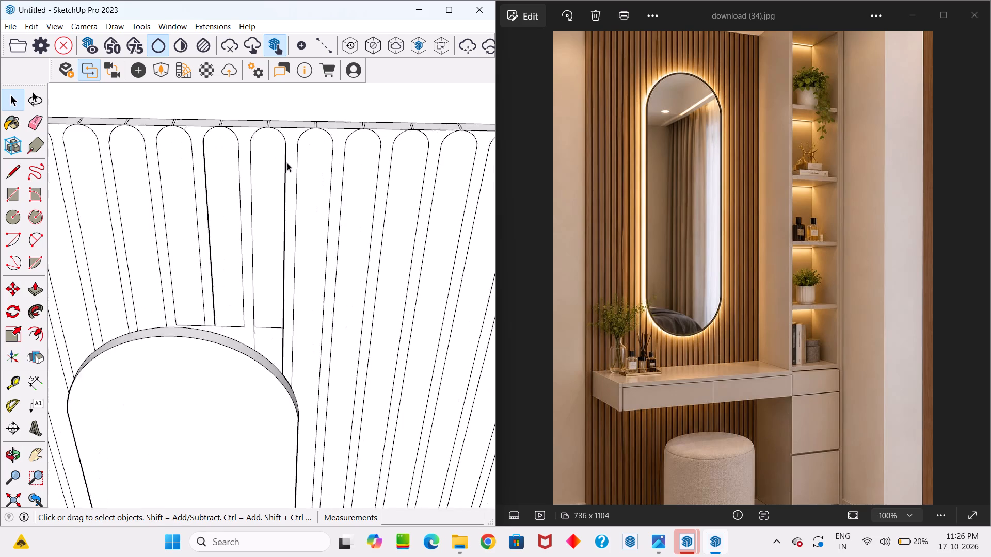
scroll(287, 162, up, 7)
click(293, 149)
scroll(294, 152, down, 3)
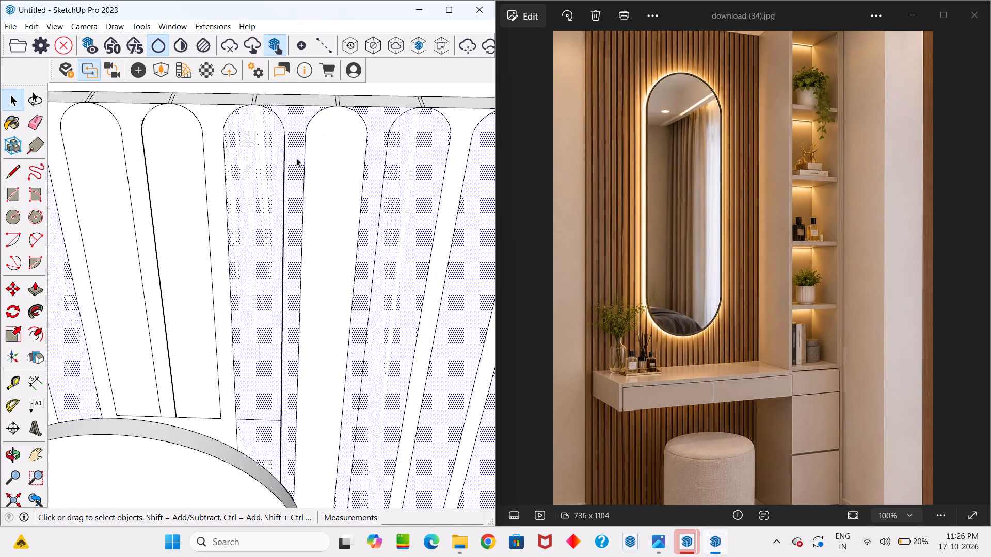
scroll(294, 159, down, 20)
scroll(294, 159, down, 9)
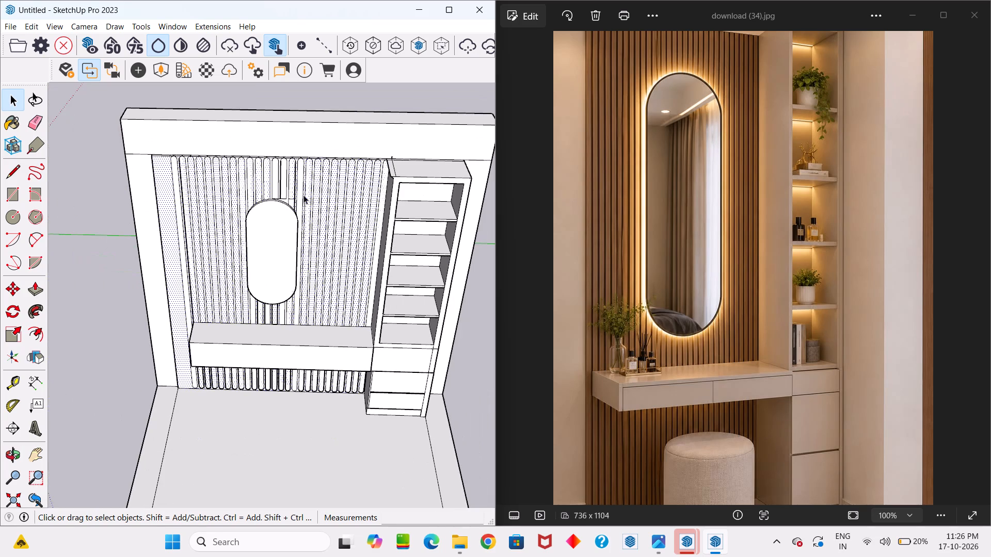
middle_drag(308, 298, 324, 281)
scroll(322, 277, up, 7)
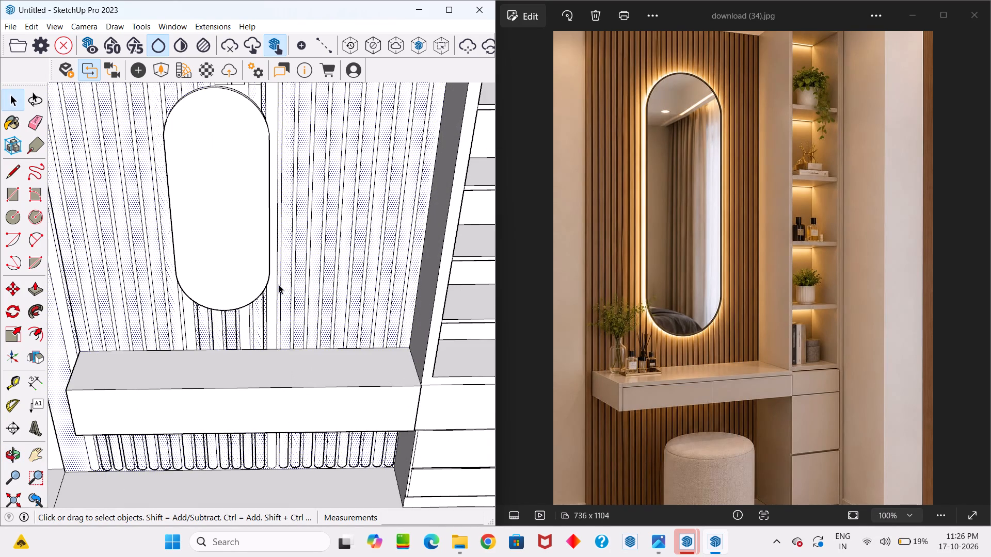
scroll(279, 285, up, 1)
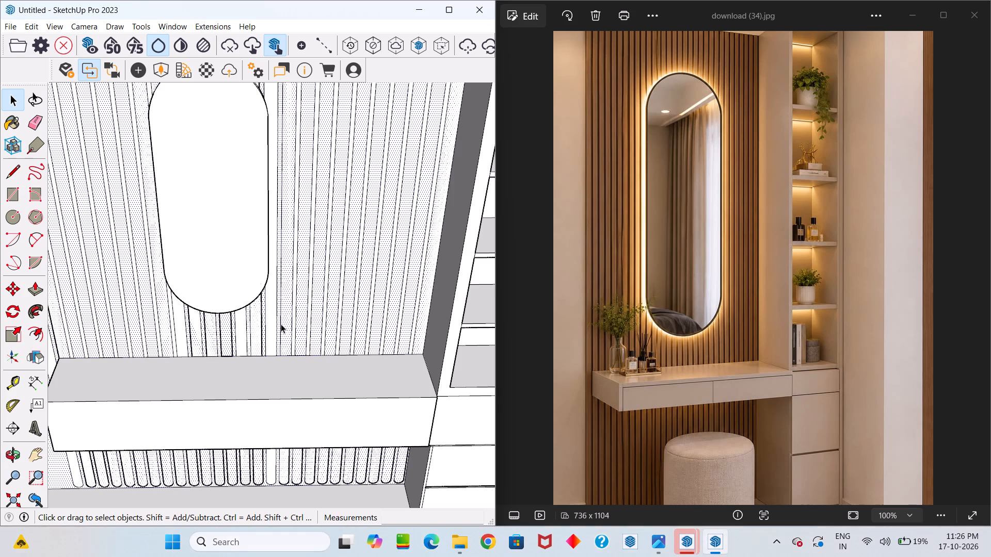
scroll(170, 556, down, 7)
scroll(229, 513, down, 7)
scroll(389, 231, down, 6)
middle_drag(300, 321, 287, 198)
scroll(301, 343, up, 5)
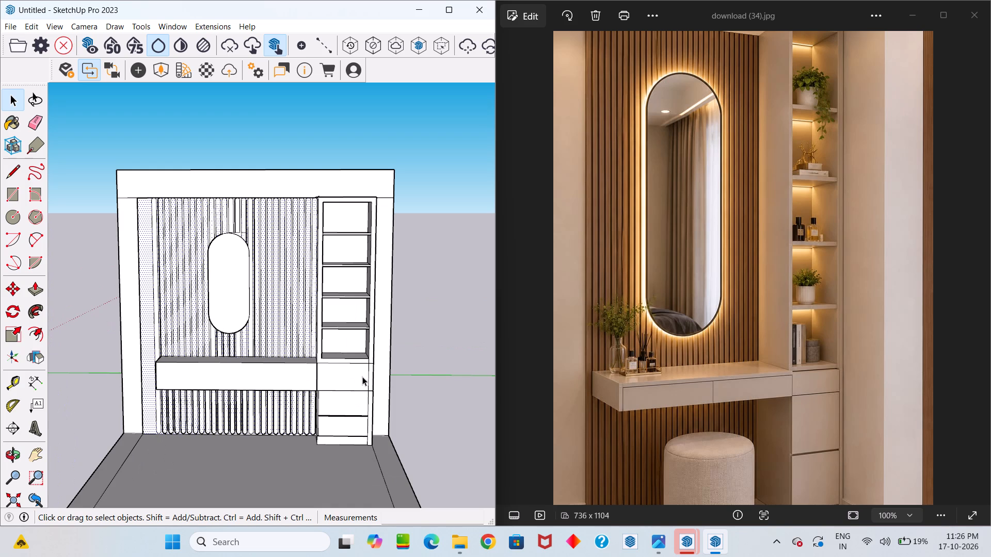
scroll(348, 353, up, 5)
scroll(340, 329, down, 2)
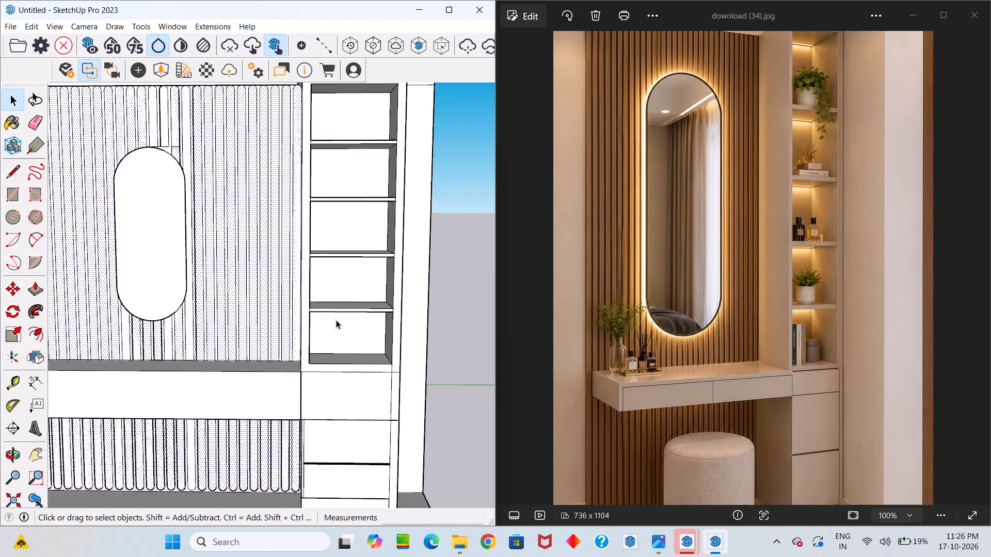
scroll(336, 320, down, 5)
middle_drag(325, 402, 314, 430)
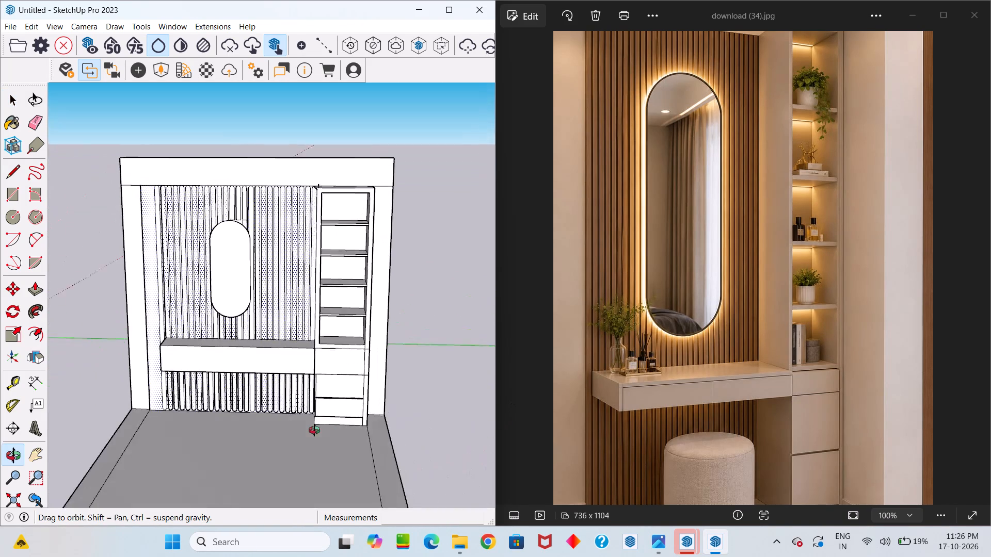
middle_drag(314, 430, 298, 421)
middle_drag(313, 392, 384, 305)
drag(318, 383, 369, 241)
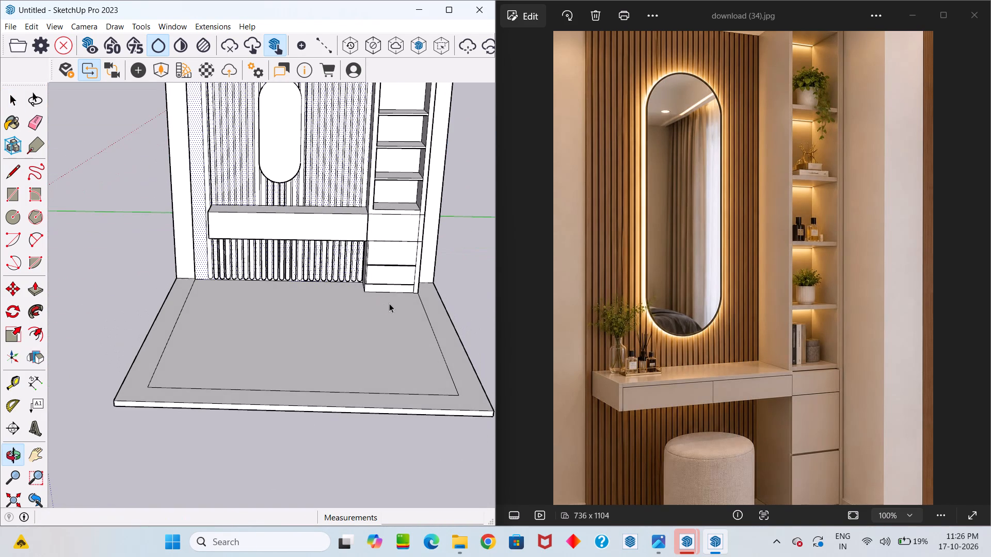
middle_drag(388, 302, 382, 441)
drag(388, 304, 382, 441)
scroll(296, 285, up, 6)
scroll(289, 280, down, 7)
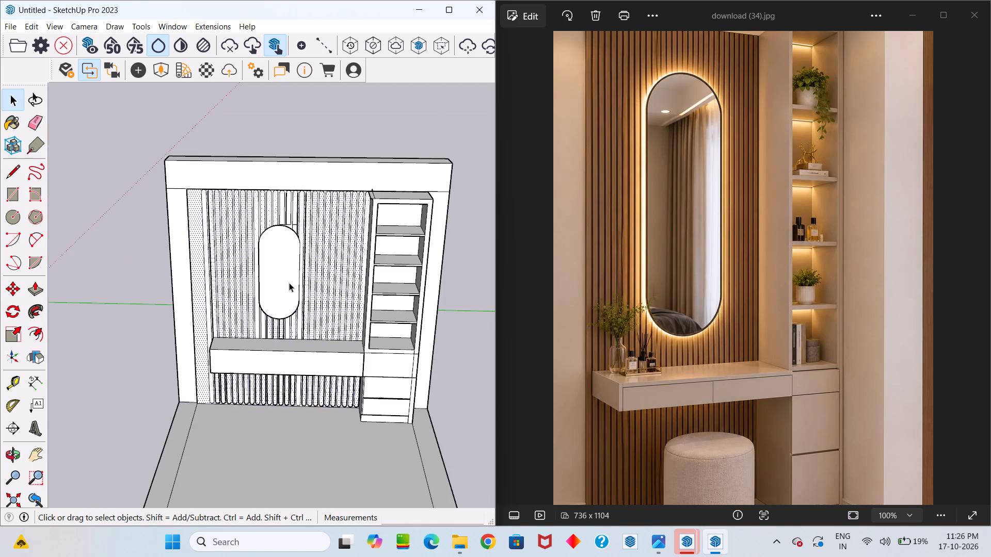
Draw a vertical line about 1 11/16" long from the second short groove's lower-right corner down to the mirror's upper arc.
middle_drag(273, 259, 292, 332)
scroll(284, 180, up, 12)
scroll(275, 293, up, 5)
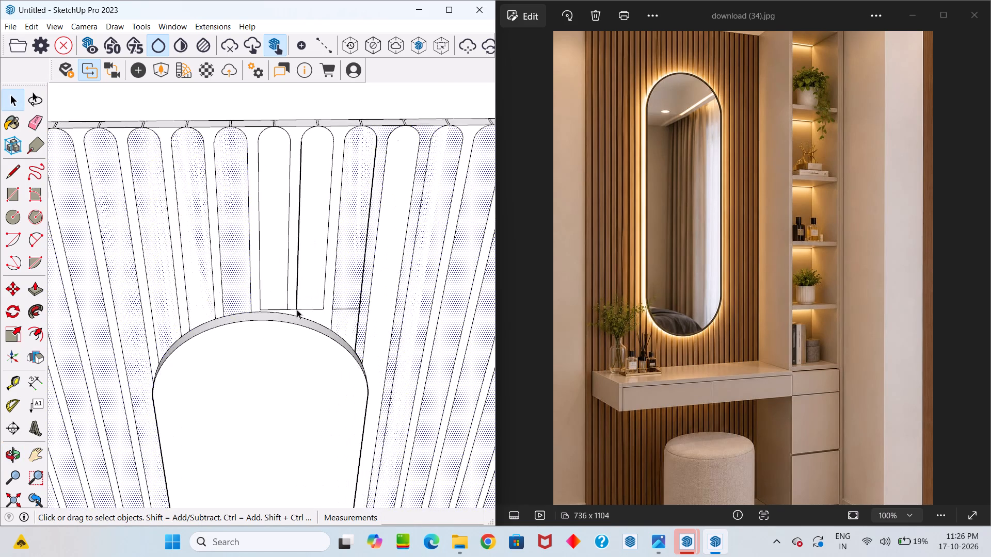
middle_drag(297, 311, 201, 189)
scroll(228, 204, down, 6)
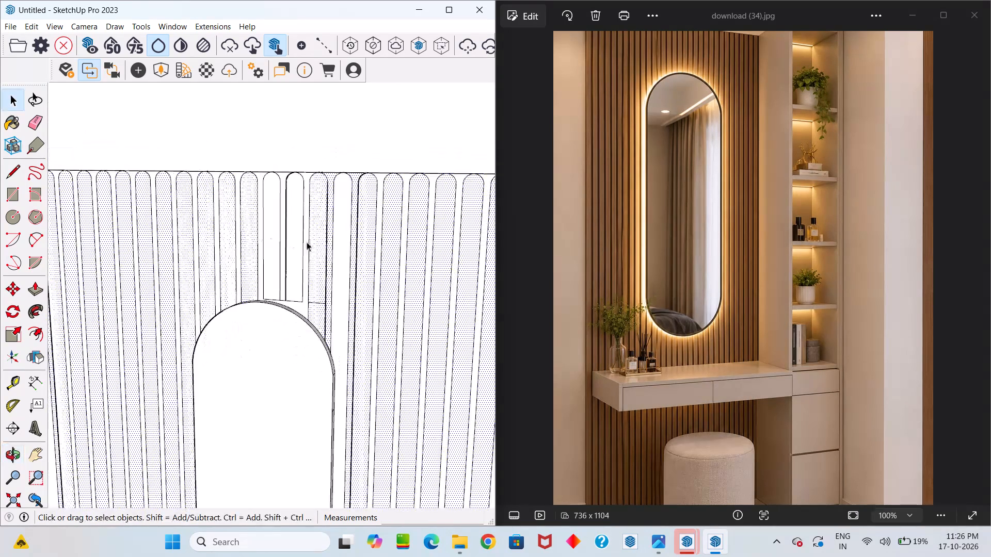
scroll(307, 242, up, 5)
scroll(292, 332, up, 8)
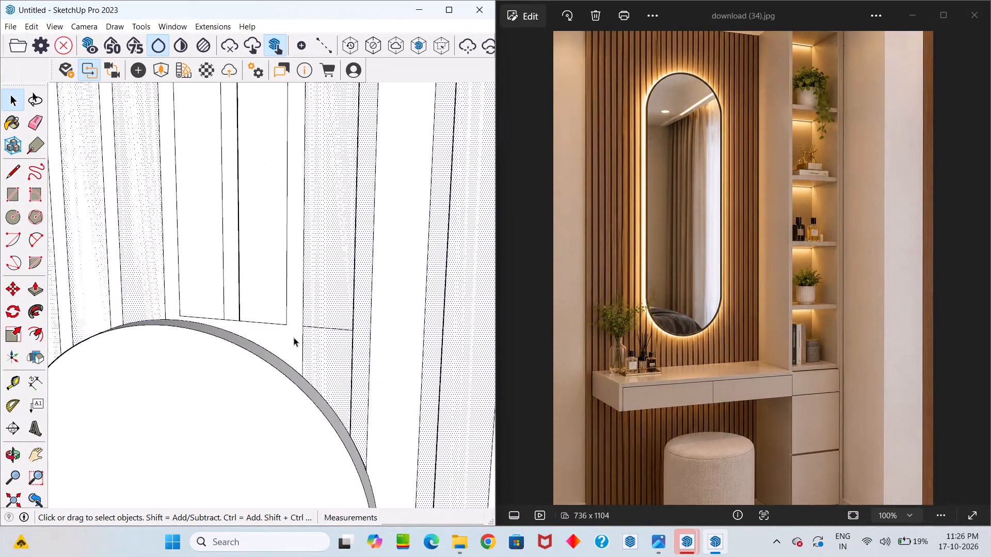
scroll(294, 337, up, 3)
key(l)
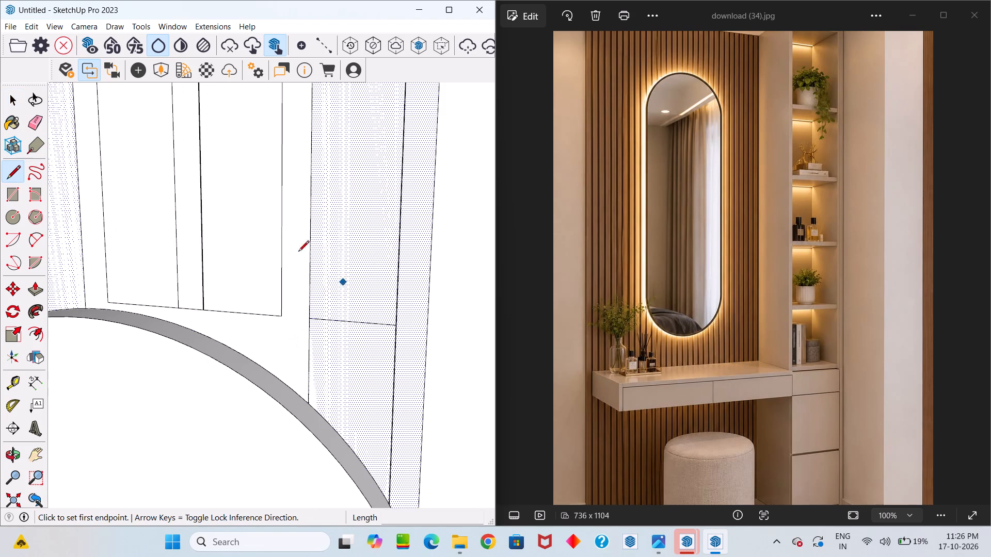
click(280, 319)
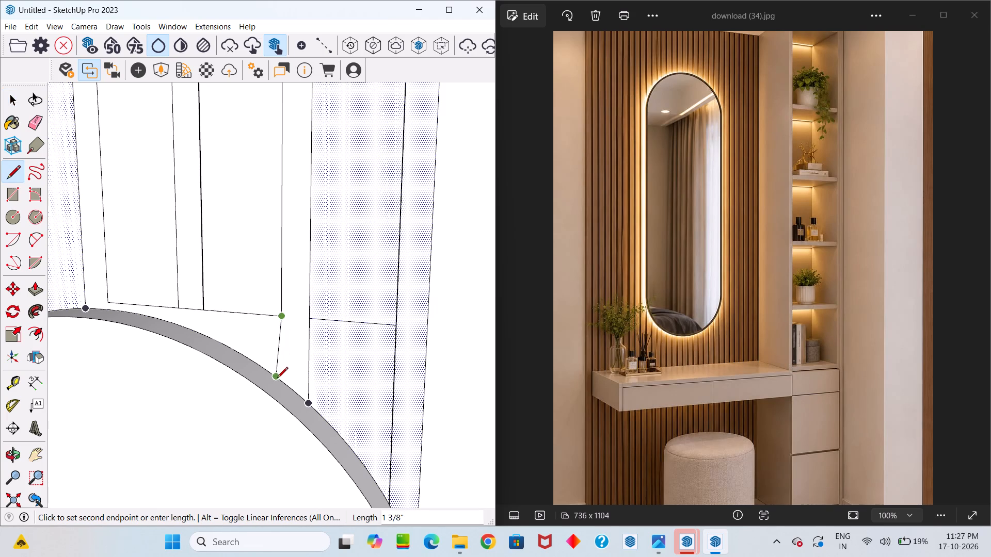
click(285, 379)
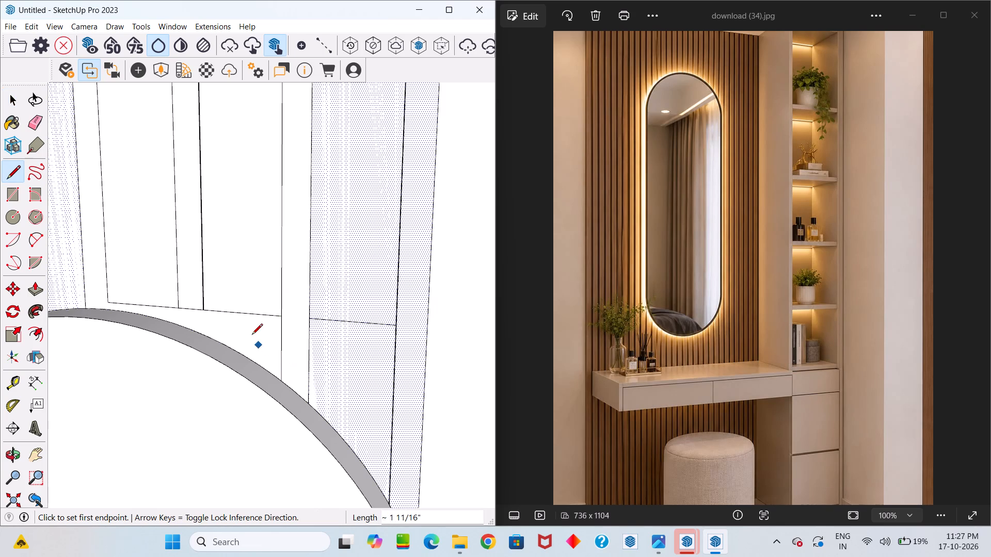
Draw a vertical line about 11/16" long from the second short groove's lower-left corner down to the mirror's upper arc.
click(204, 309)
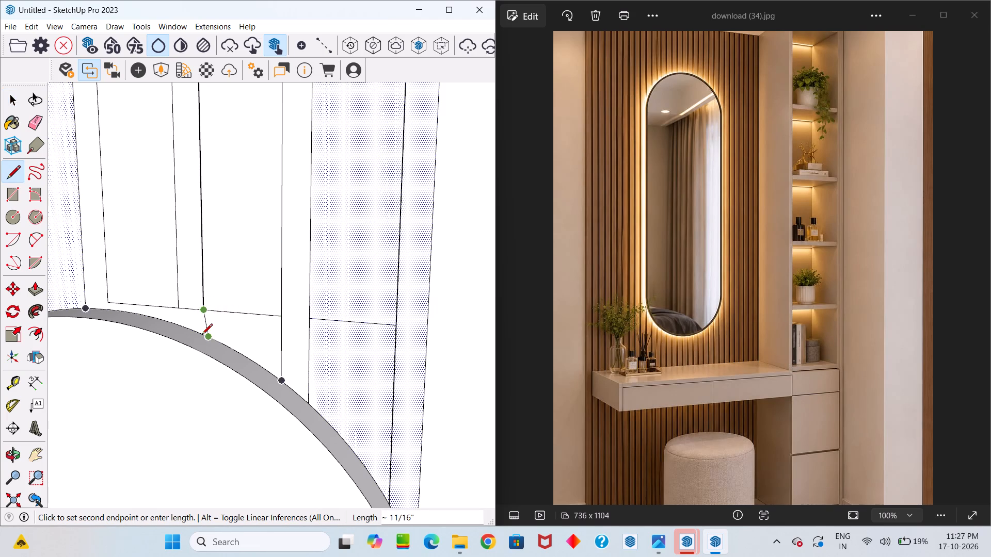
click(201, 334)
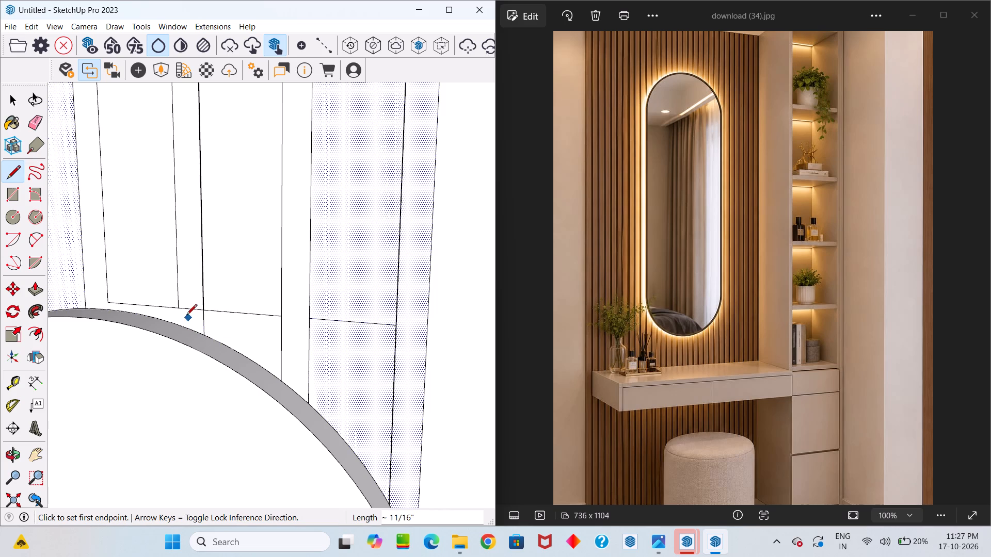
Extend both side edges of the first short groove vertically to the mirror's upper arc, the left one by about 3/16".
scroll(179, 309, up, 10)
click(180, 310)
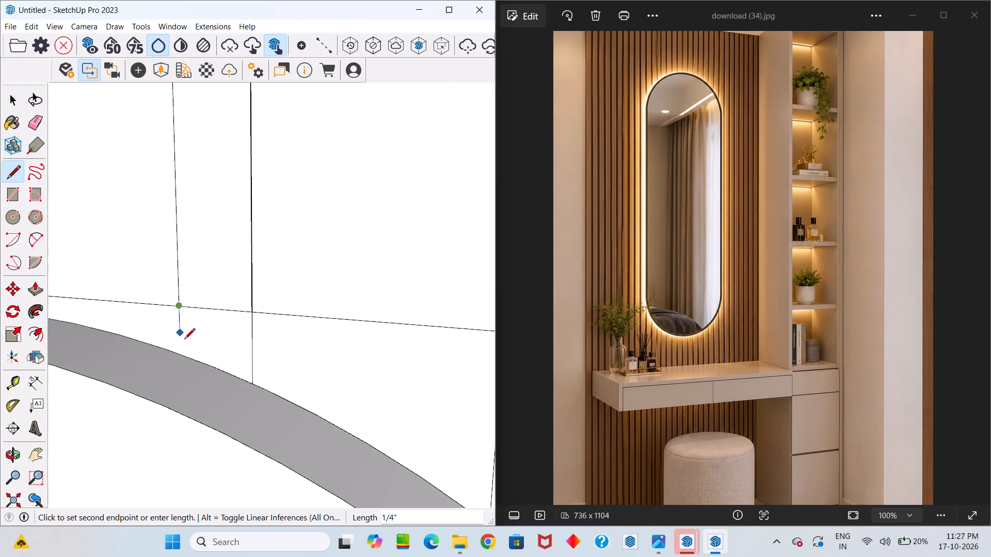
click(183, 351)
scroll(194, 315, down, 13)
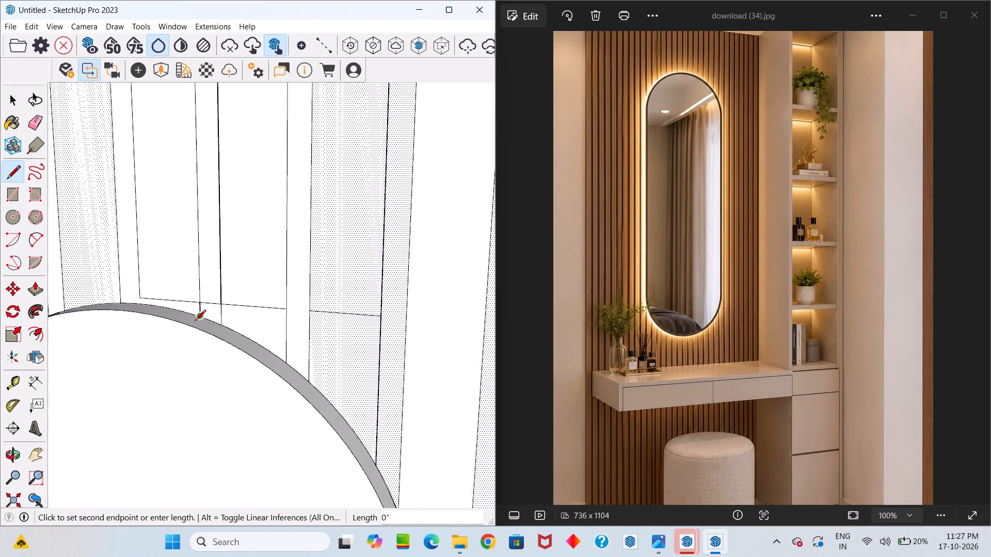
key(space)
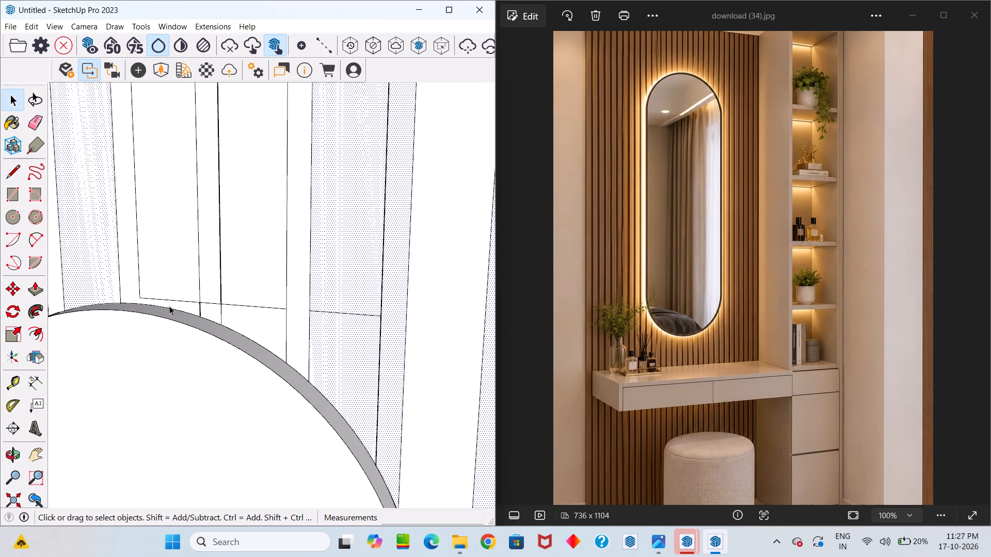
scroll(160, 286, up, 17)
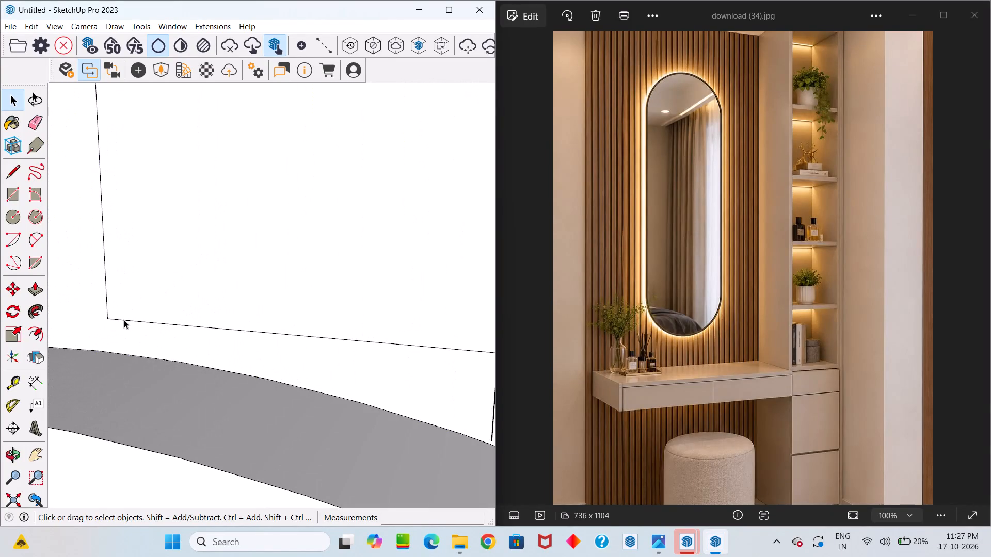
key(l)
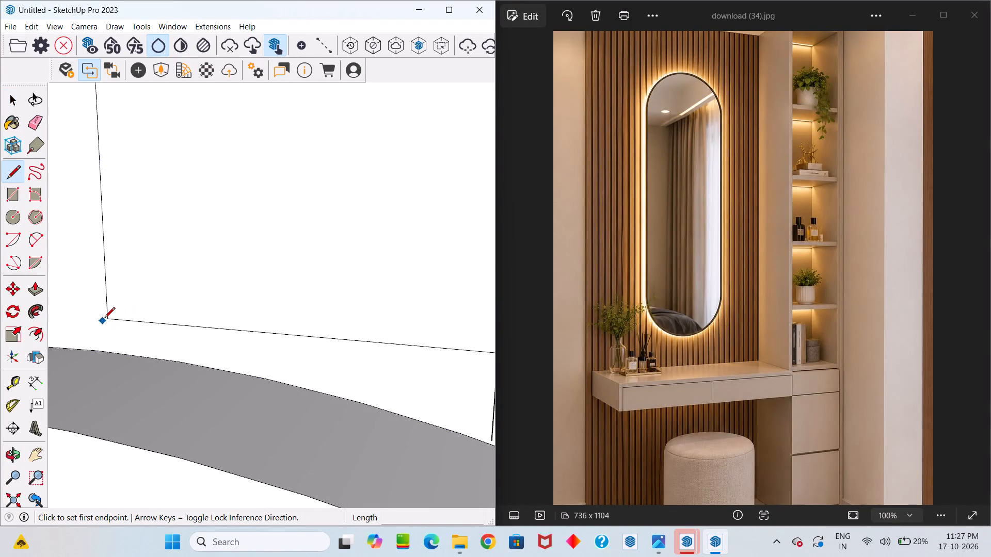
click(104, 319)
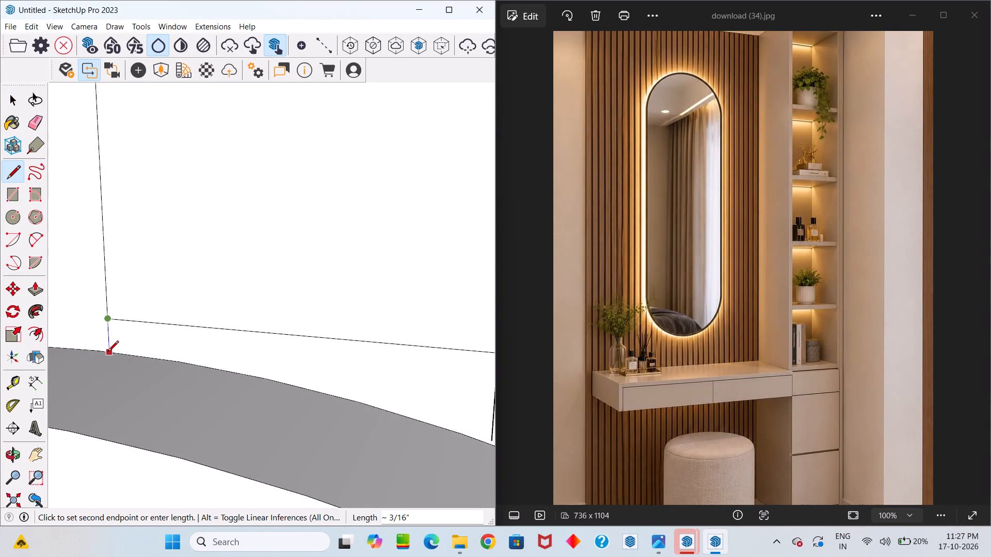
click(108, 352)
scroll(115, 340, down, 20)
scroll(115, 340, down, 20)
scroll(115, 340, down, 2)
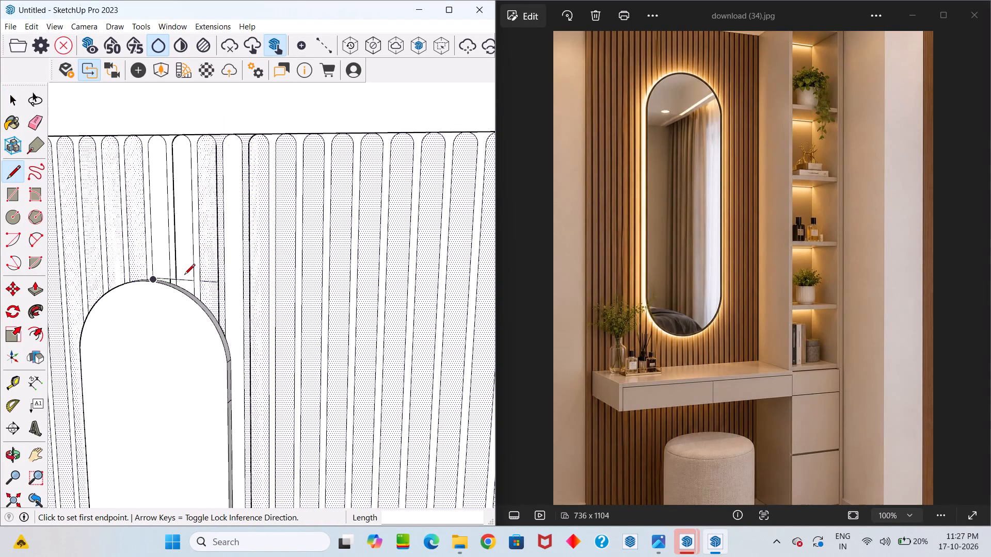
Delete the second short groove's old bottom edge and the short leftover edge between it and the first groove.
key(space)
scroll(131, 203, up, 4)
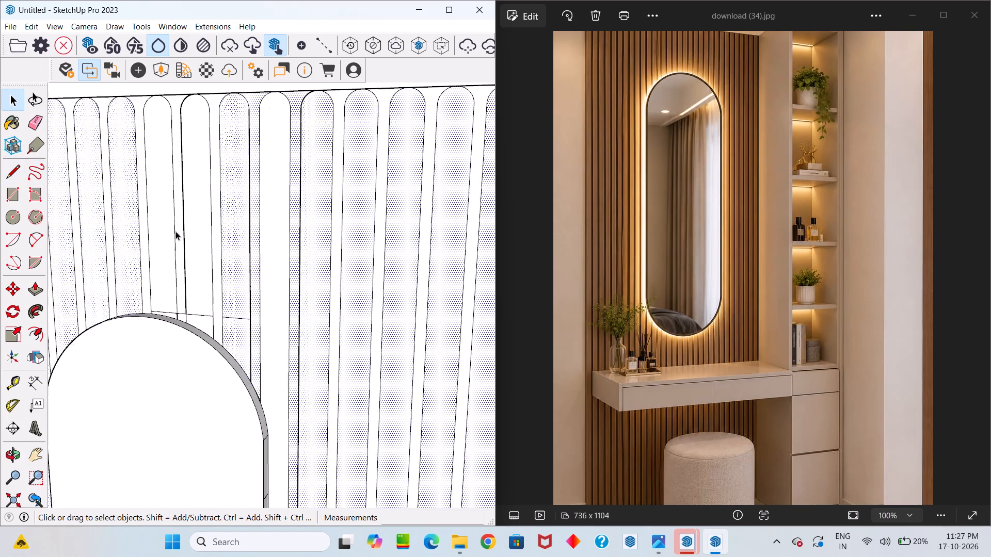
scroll(175, 231, up, 5)
click(197, 337)
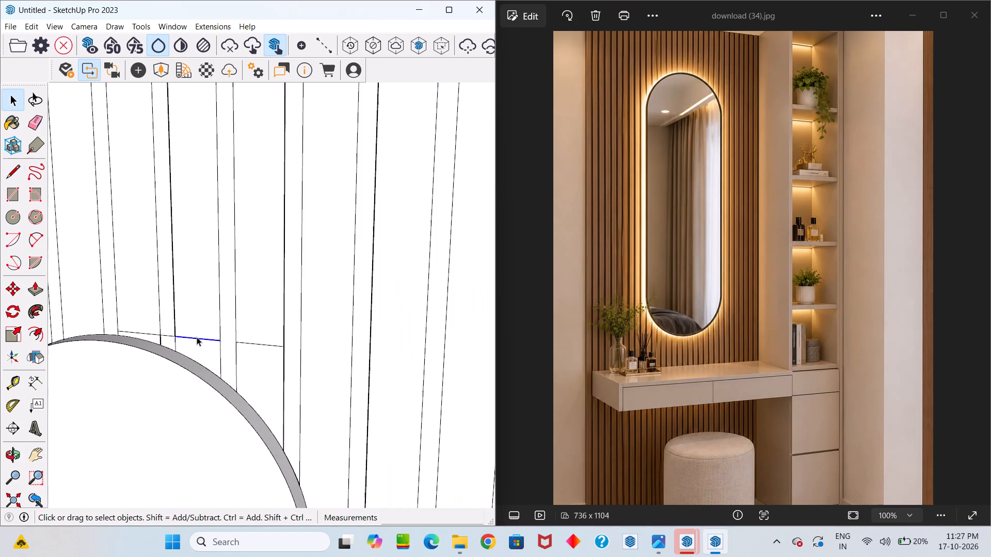
key(Delete)
scroll(163, 333, up, 12)
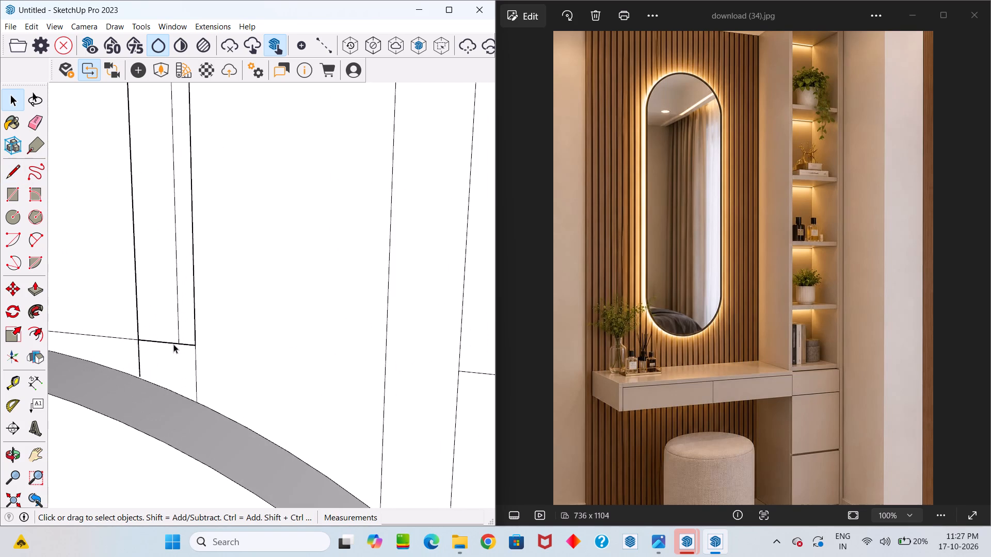
click(175, 342)
key(Delete)
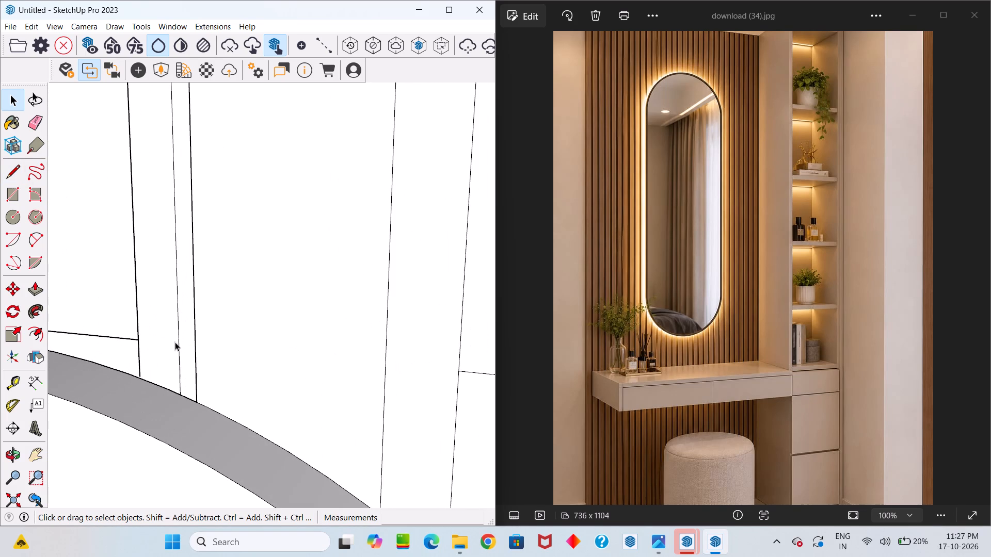
Delete the first short groove's old bottom edge just above the mirror's upper arc.
middle_drag(202, 342, 275, 357)
scroll(230, 340, down, 4)
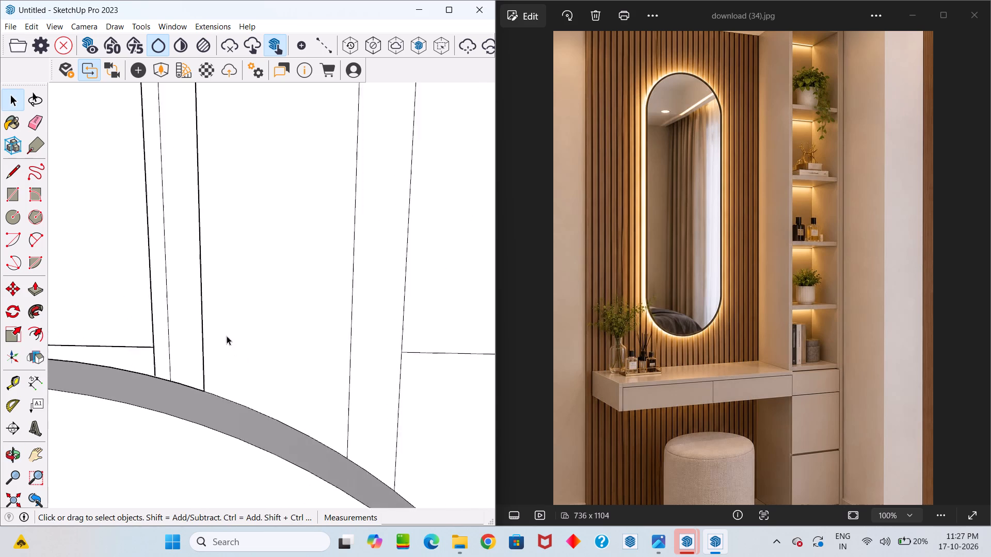
scroll(227, 336, down, 3)
middle_drag(214, 294, 331, 368)
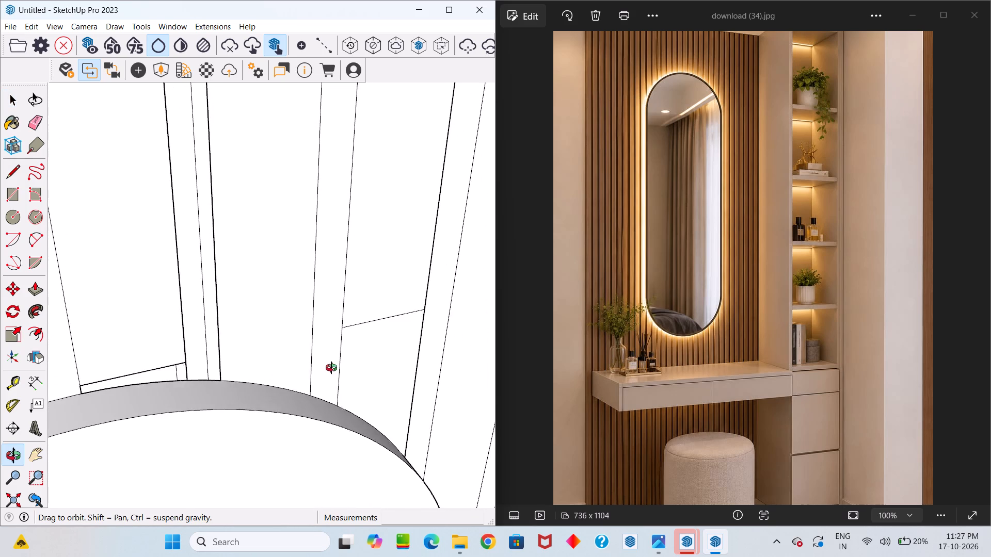
middle_drag(331, 368, 0, 289)
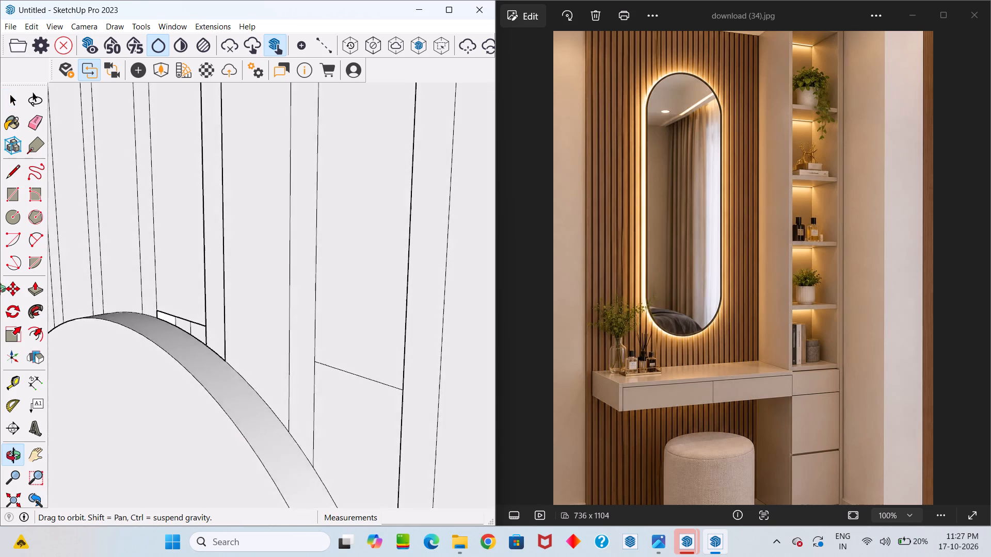
middle_drag(0, 289, 106, 372)
middle_drag(173, 315, 75, 355)
scroll(166, 302, up, 9)
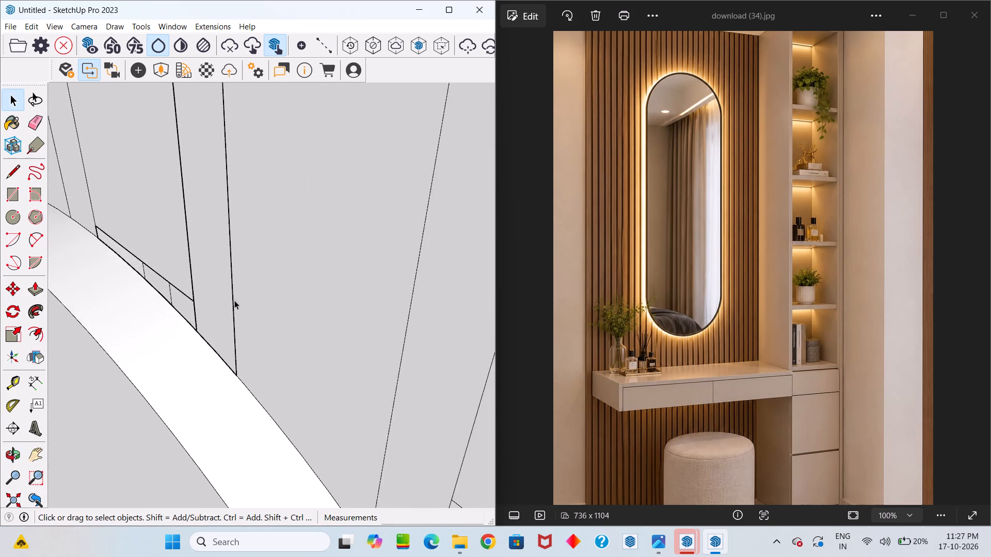
scroll(234, 300, up, 5)
middle_drag(191, 322, 325, 247)
scroll(236, 299, down, 15)
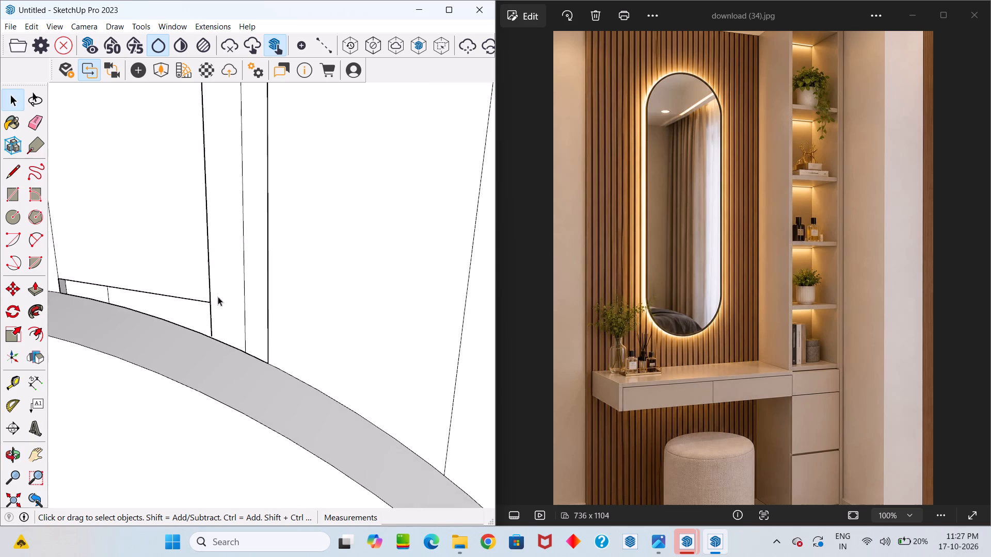
scroll(169, 300, up, 3)
click(172, 291)
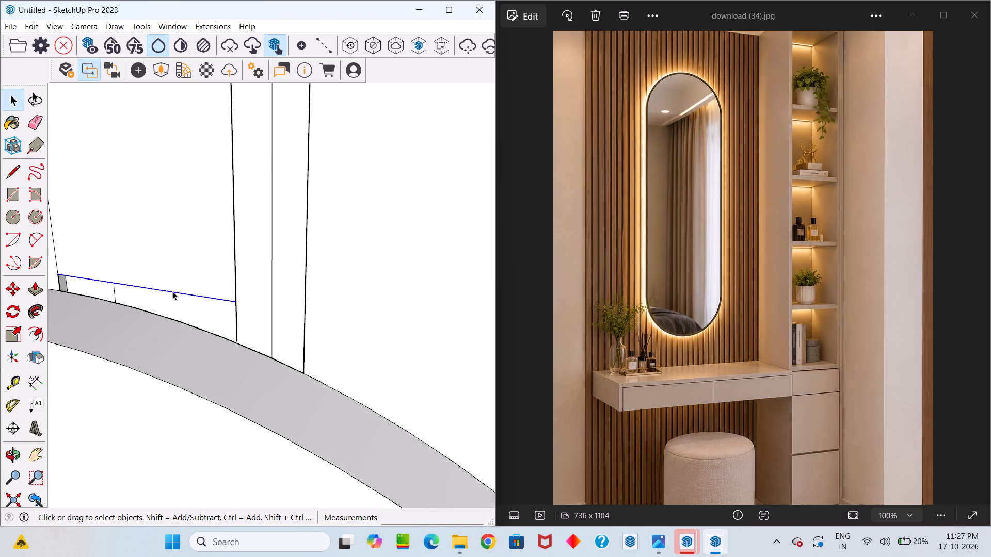
key(Delete)
Push/pull the face of the first short groove above the mirror by 1".
scroll(264, 302, down, 20)
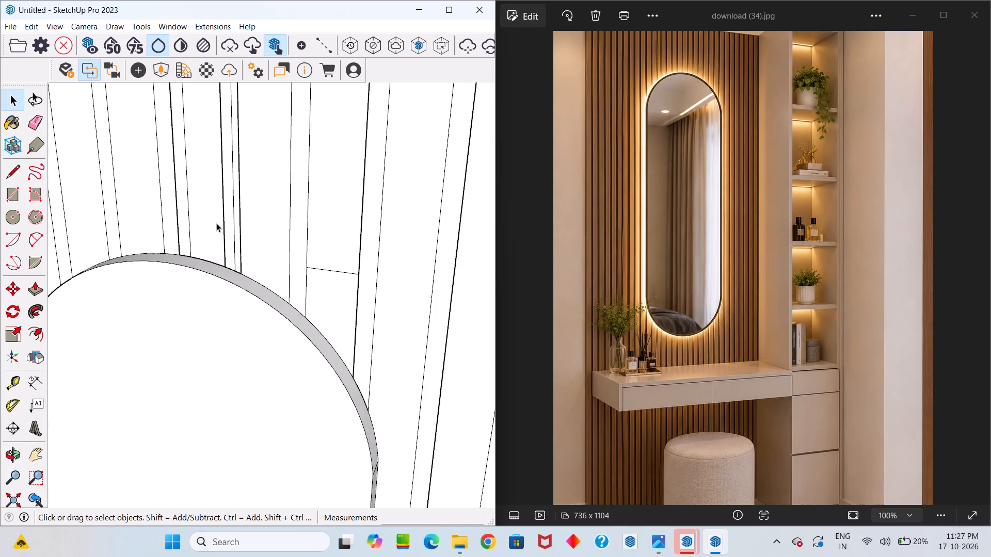
scroll(216, 223, down, 4)
middle_drag(224, 179, 290, 504)
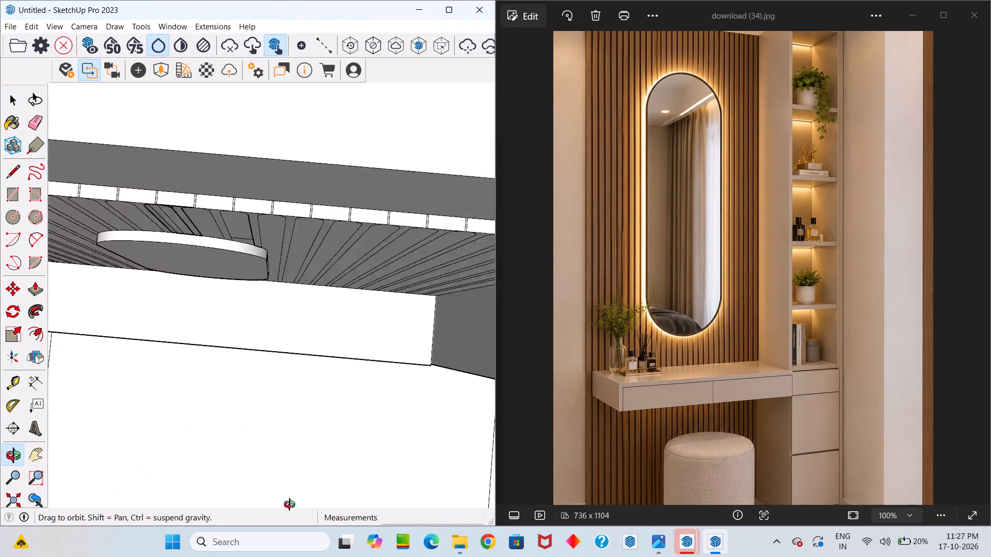
middle_drag(290, 504, 61, 215)
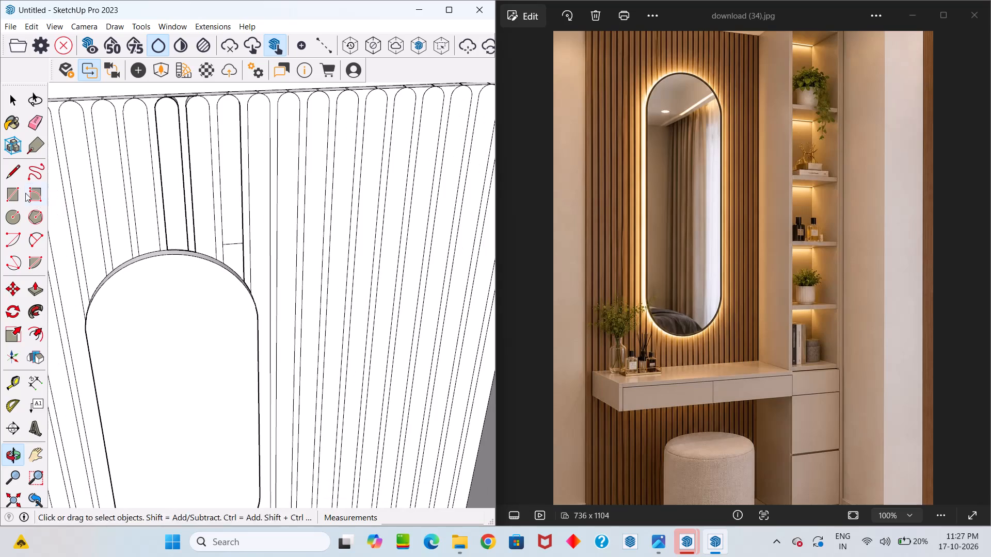
scroll(45, 161, down, 7)
scroll(115, 153, up, 5)
click(143, 124)
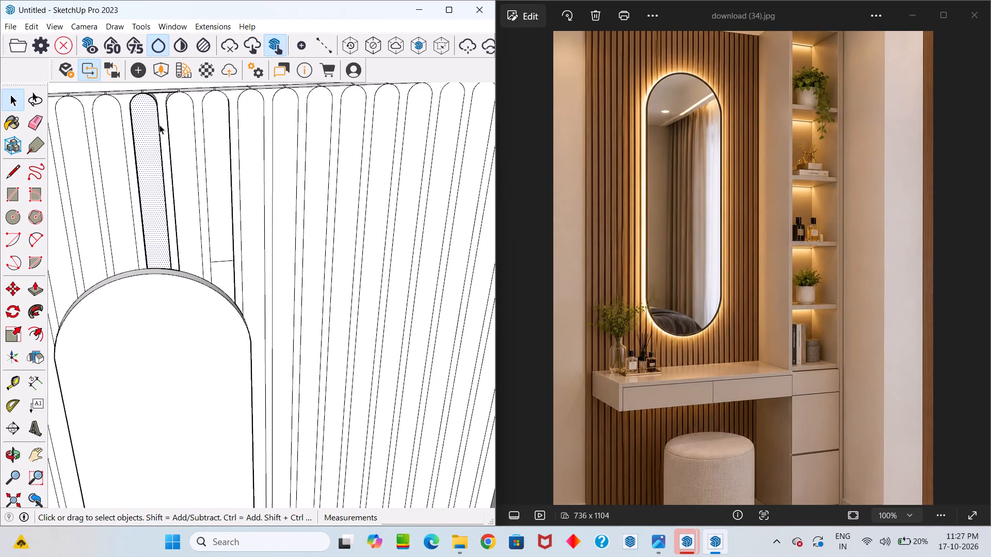
key(p)
click(147, 125)
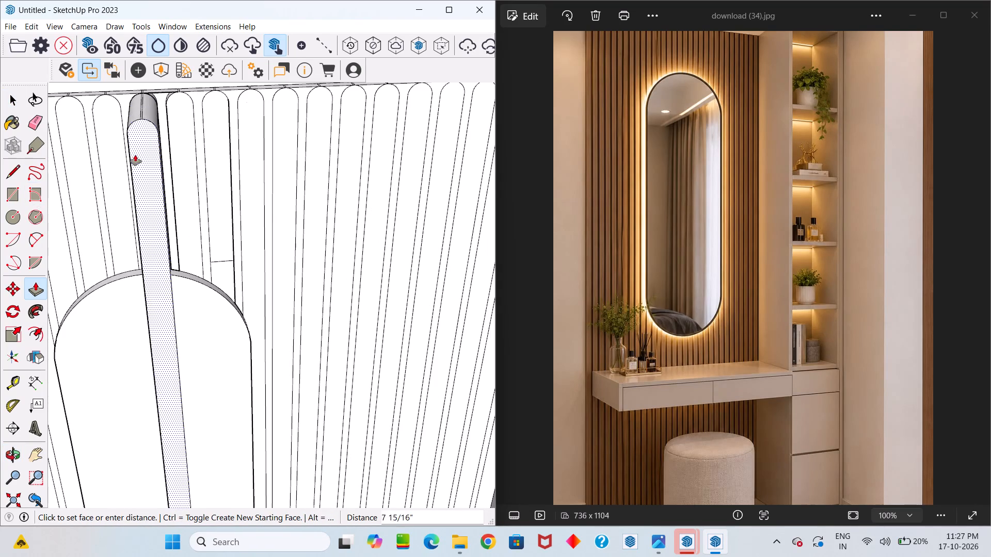
middle_drag(135, 155, 138, 298)
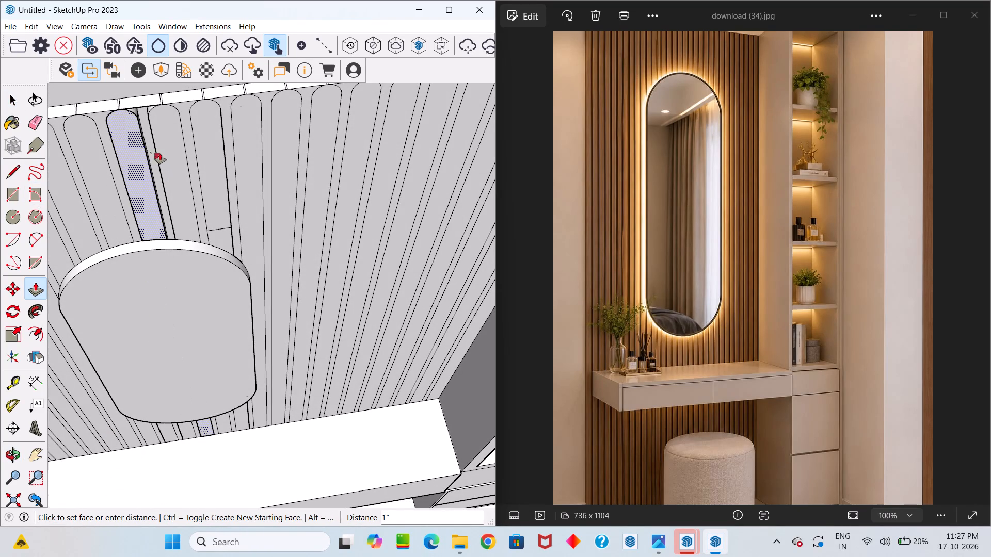
click(159, 149)
scroll(157, 179, down, 1)
middle_drag(154, 183, 154, 253)
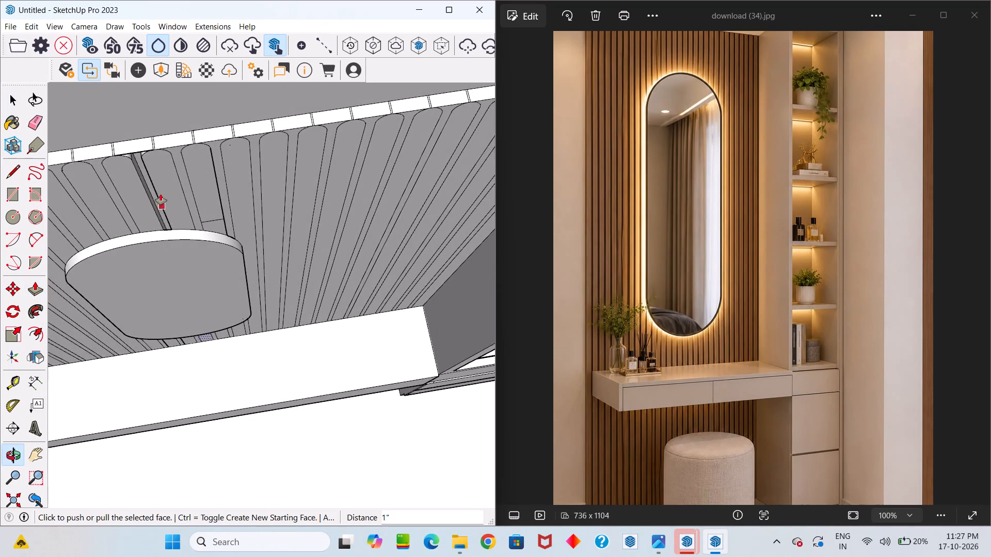
scroll(161, 181, up, 11)
middle_drag(149, 178, 208, 79)
scroll(180, 151, down, 13)
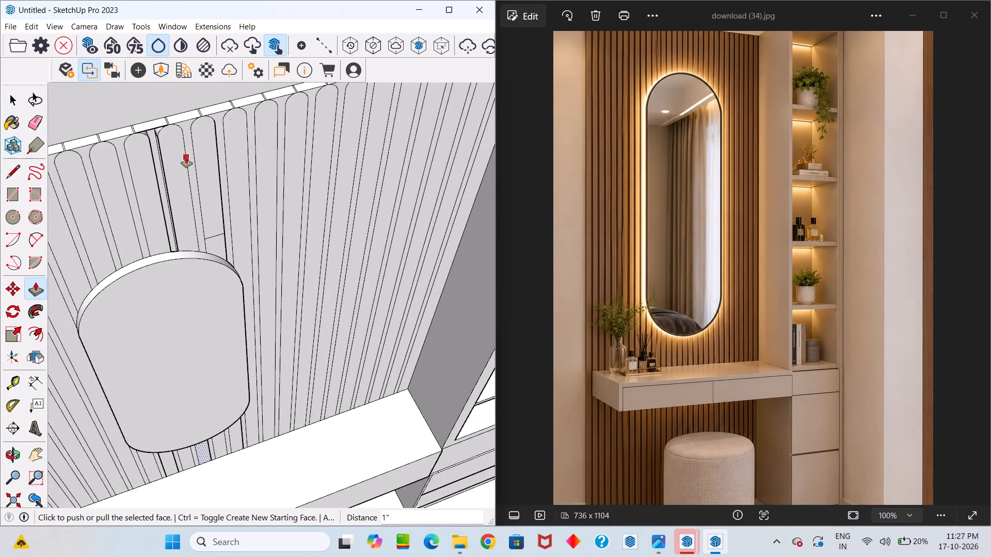
middle_drag(192, 136, 188, 100)
key(space)
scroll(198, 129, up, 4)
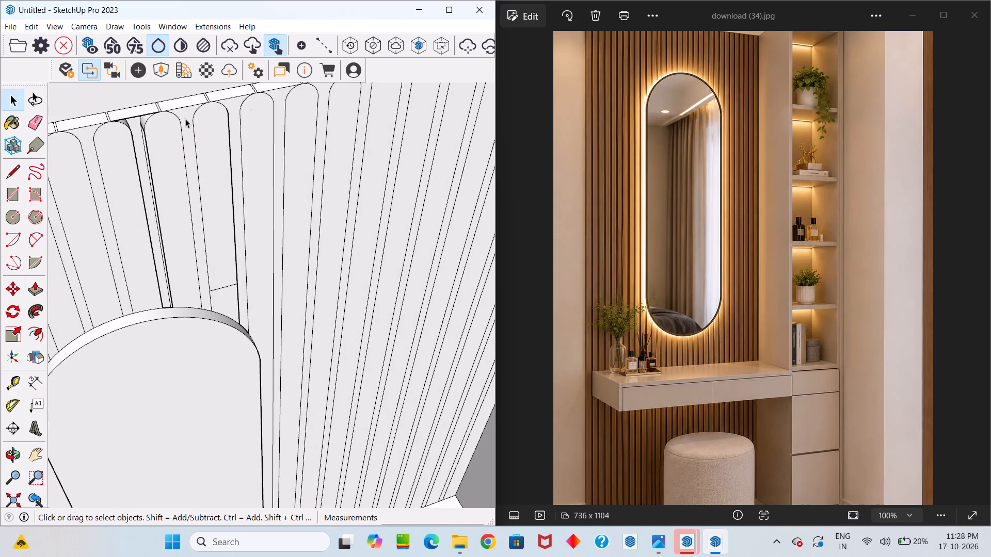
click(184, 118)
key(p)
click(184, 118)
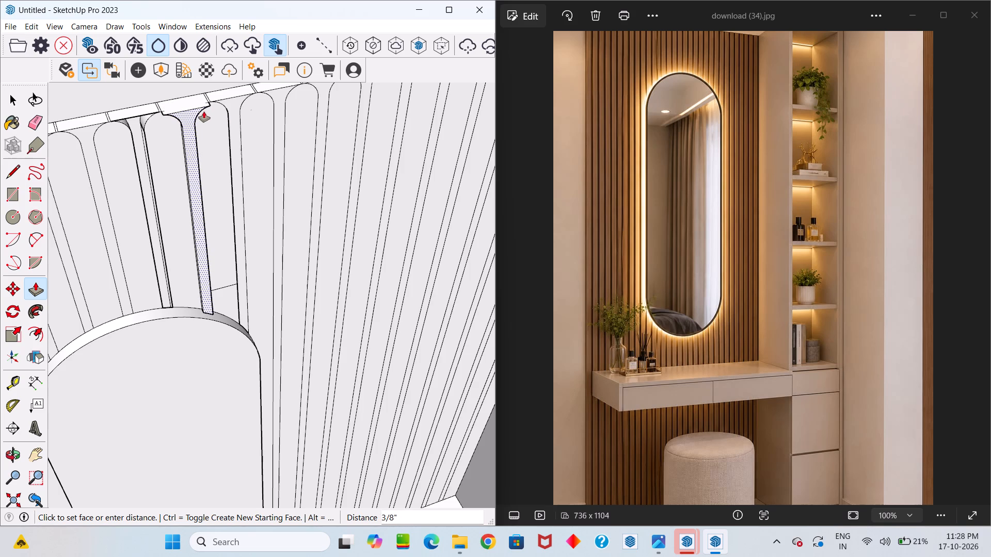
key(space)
Erase the old bottom edge of the third short groove above the mirror's upper arc.
scroll(196, 228, down, 6)
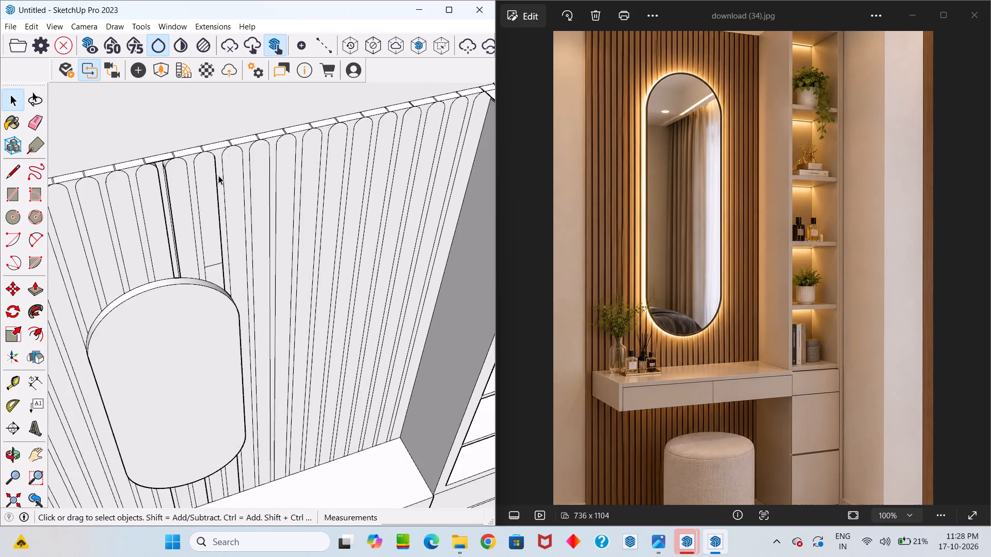
middle_drag(218, 182, 30, 152)
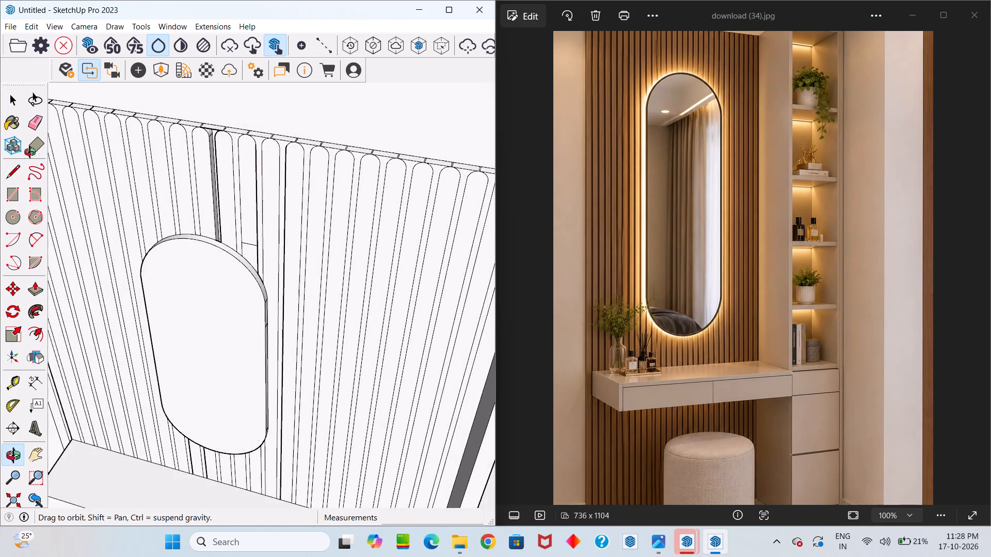
middle_drag(30, 152, 15, 157)
click(253, 194)
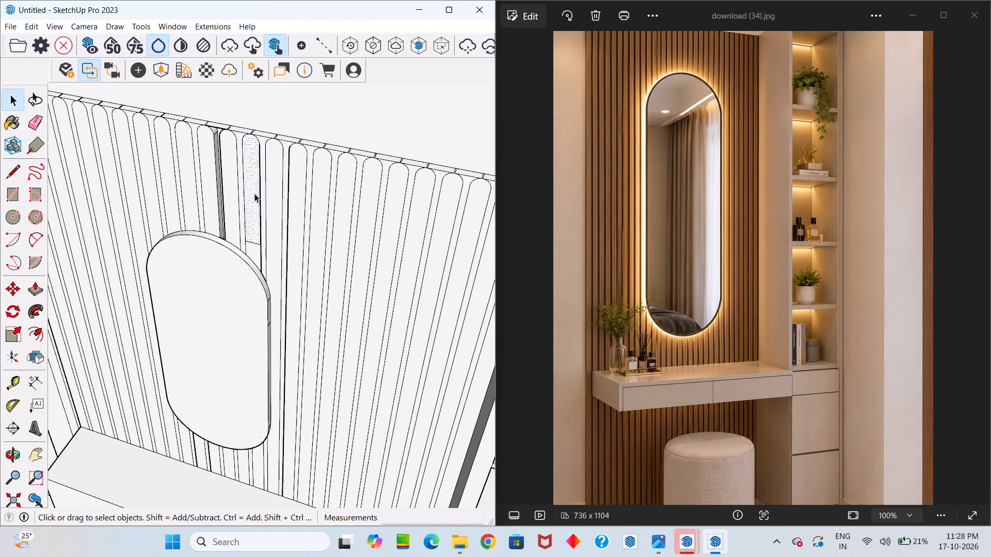
scroll(259, 234, up, 11)
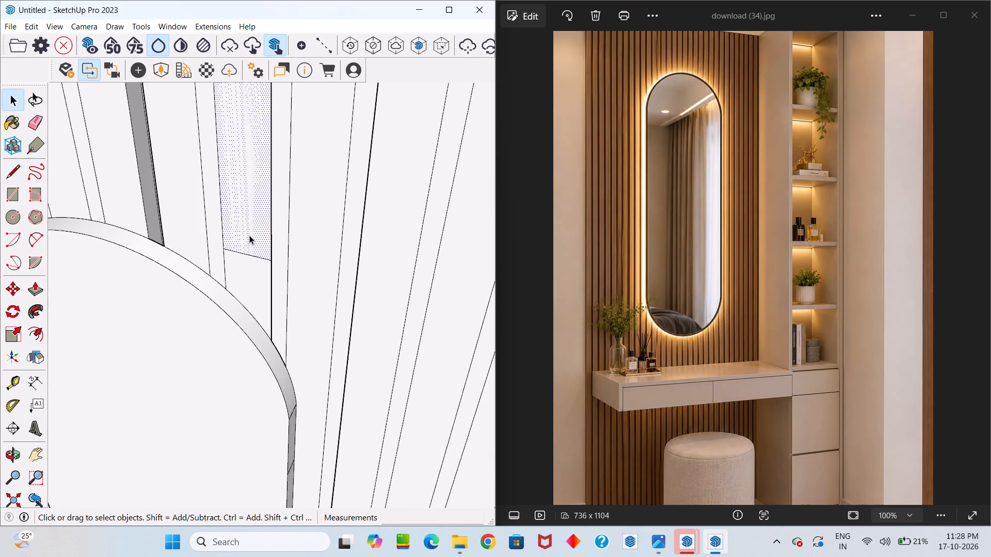
key(e)
scroll(254, 237, up, 1)
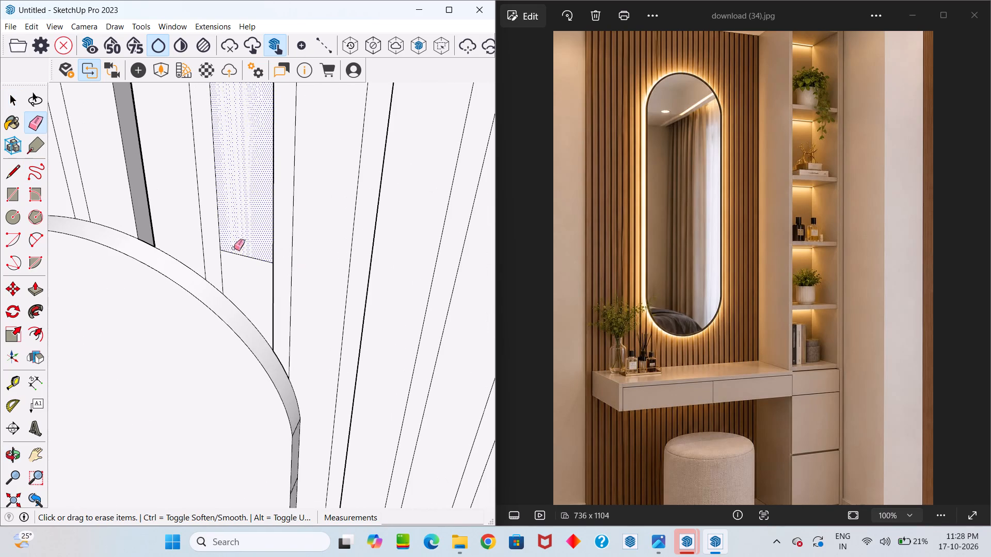
click(249, 258)
scroll(256, 246, down, 20)
scroll(256, 246, down, 2)
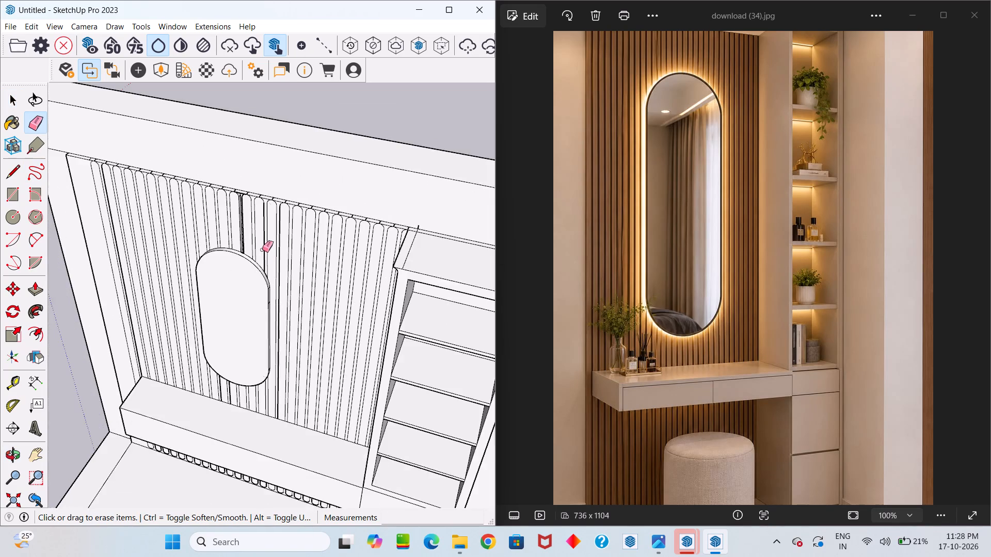
Examine the grooves above the mirror up close and the whole vanity wall from several angles.
middle_drag(261, 227, 486, 201)
scroll(263, 204, up, 11)
middle_drag(312, 225, 556, 247)
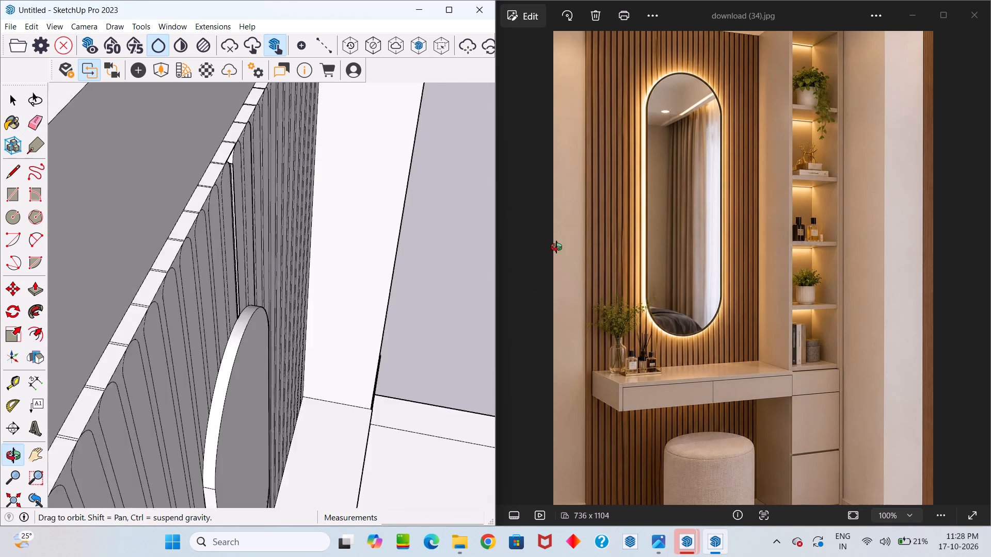
middle_drag(556, 247, 214, 304)
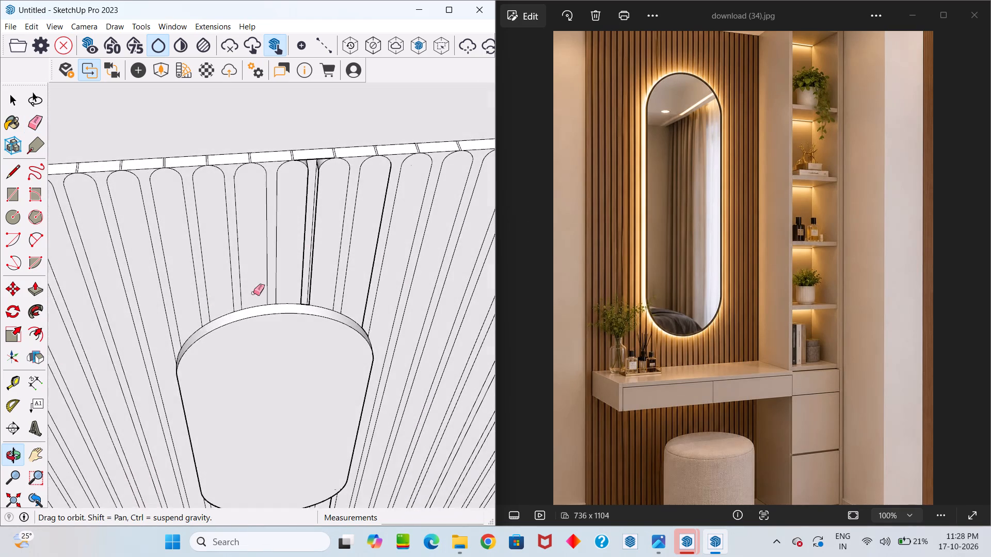
scroll(303, 231, up, 10)
scroll(296, 240, down, 4)
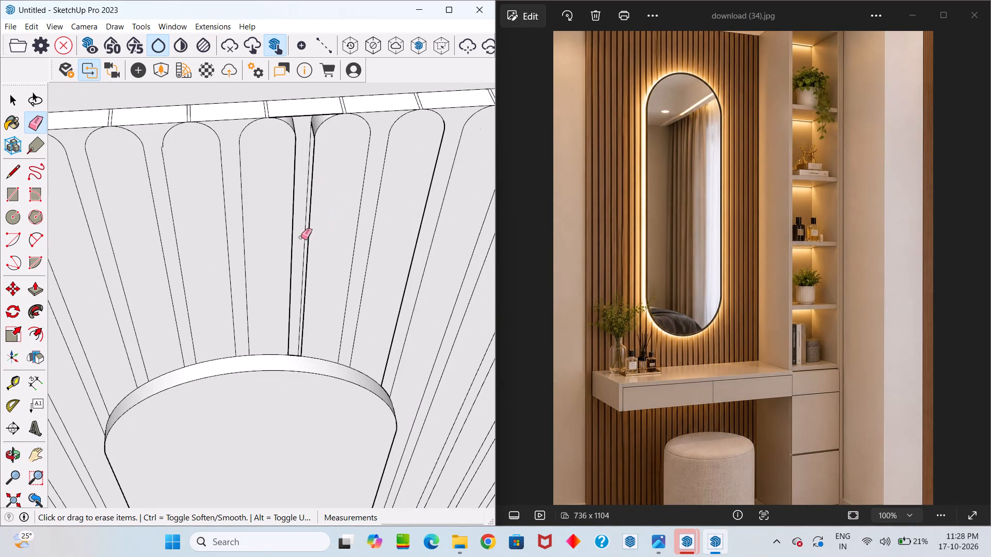
middle_drag(302, 238, 575, 247)
scroll(234, 225, up, 10)
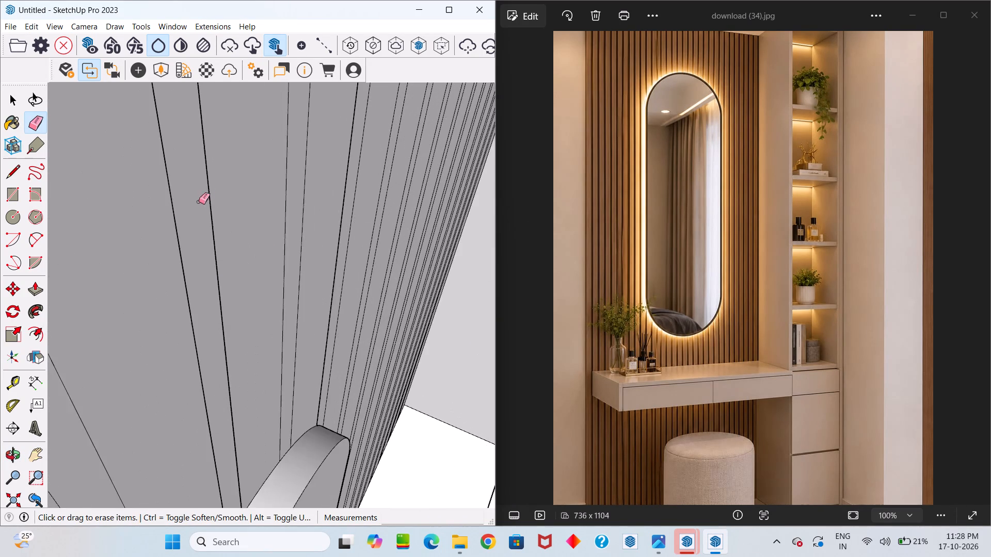
scroll(199, 202, up, 12)
scroll(214, 218, down, 20)
scroll(214, 218, down, 13)
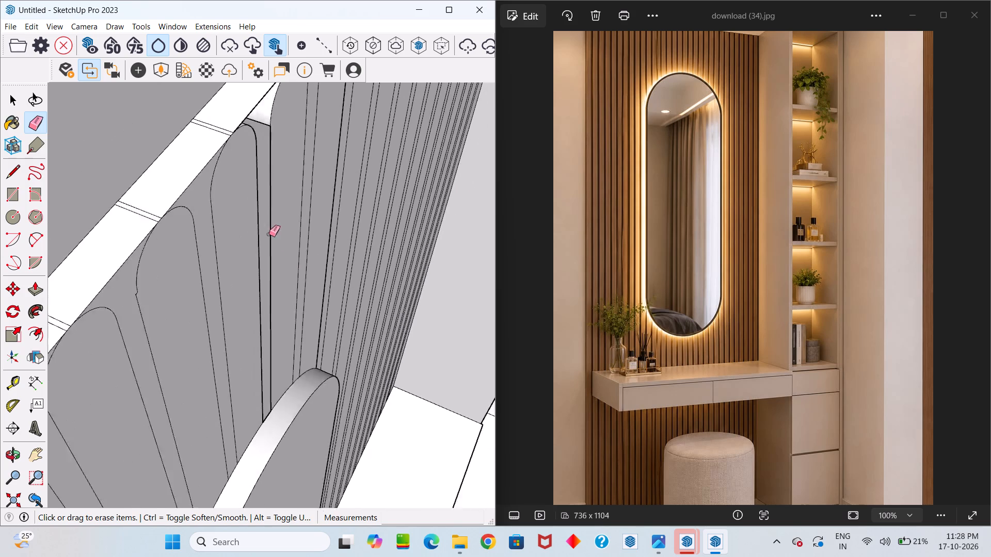
scroll(269, 234, down, 20)
scroll(269, 234, down, 1)
scroll(342, 228, down, 3)
middle_drag(342, 228, 200, 144)
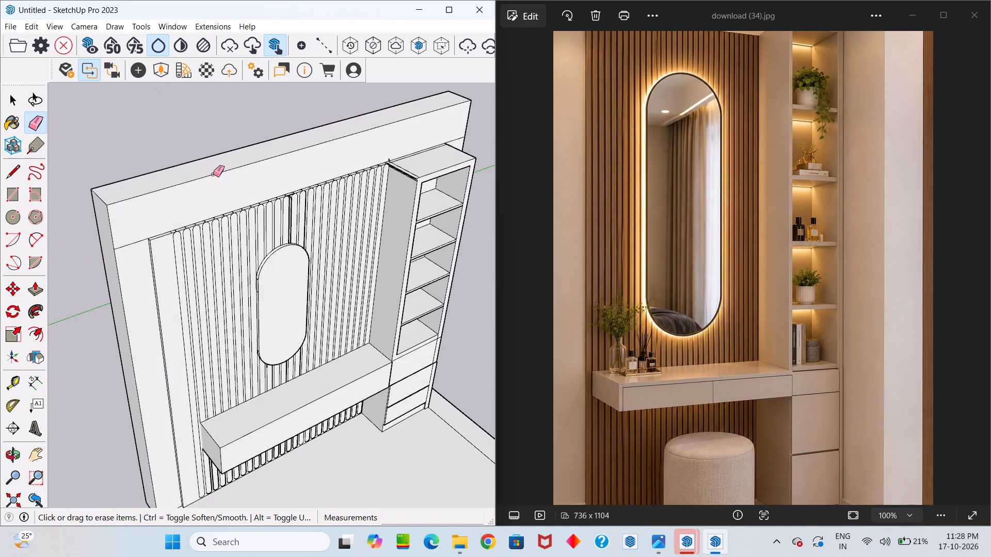
scroll(259, 253, down, 6)
middle_drag(189, 270, 2, 188)
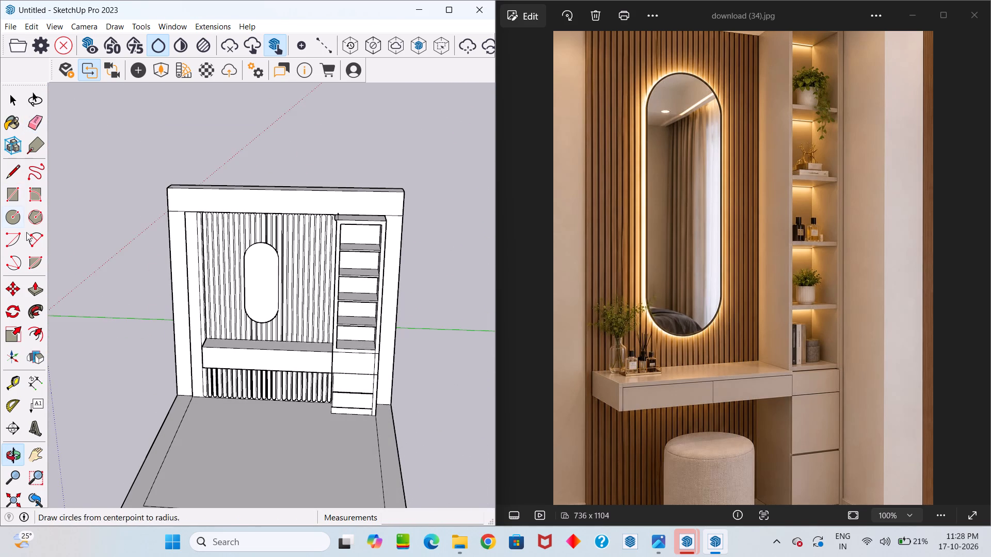
scroll(35, 242, down, 20)
scroll(35, 242, down, 1)
middle_drag(206, 265, 242, 189)
scroll(239, 259, up, 4)
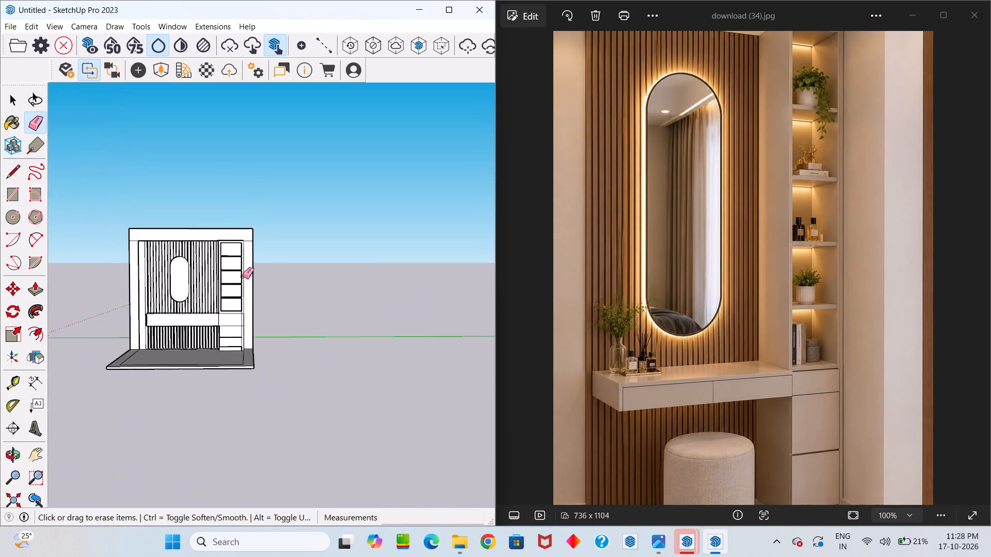
scroll(243, 276, up, 8)
middle_drag(314, 287, 499, 277)
drag(314, 287, 500, 250)
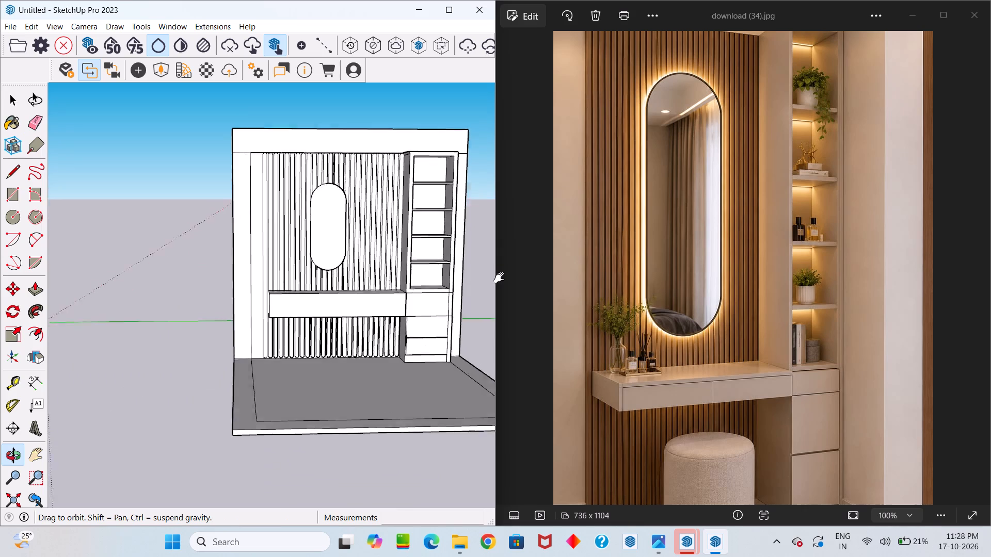
middle_drag(499, 277, 421, 307)
drag(421, 334, 381, 305)
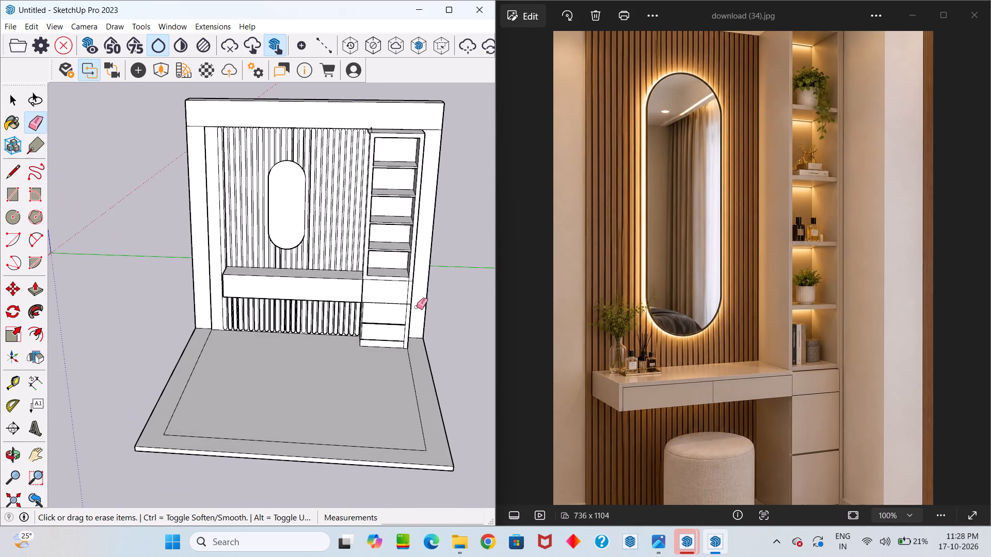
Undo the mirror, shelving unit and groove edits, back to the desk box projecting across the full-height grooves.
key(ctrl+z)
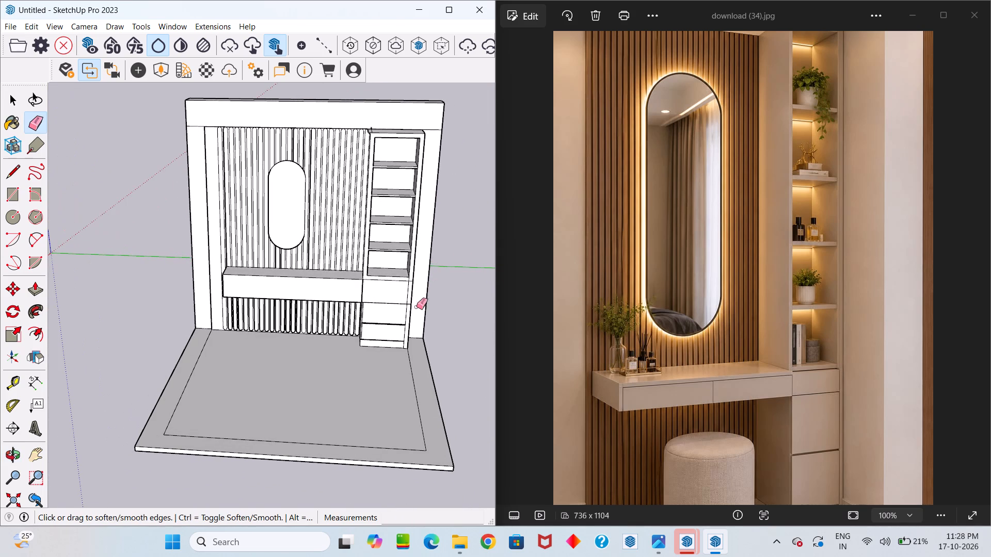
key(ctrl+z)
key(ctrl+z)
key(ctrl+z)
key(ctrl+z)
key(ctrl+z)
key(ctrl+z)
key(ctrl+z)
key(ctrl+z)
key(ctrl+z)
key(ctrl+z)
key(ctrl+z)
key(ctrl+z)
key(ctrl+z)
key(ctrl+z)
key(ctrl+z)
key(ctrl+z)
key(ctrl+z)
key(ctrl+z)
key(ctrl+z)
key(ctrl+z)
key(ctrl+z)
key(ctrl+z)
key(ctrl+z)
key(ctrl+z)
key(ctrl+z)
key(ctrl+z)
key(ctrl+z)
key(ctrl+z)
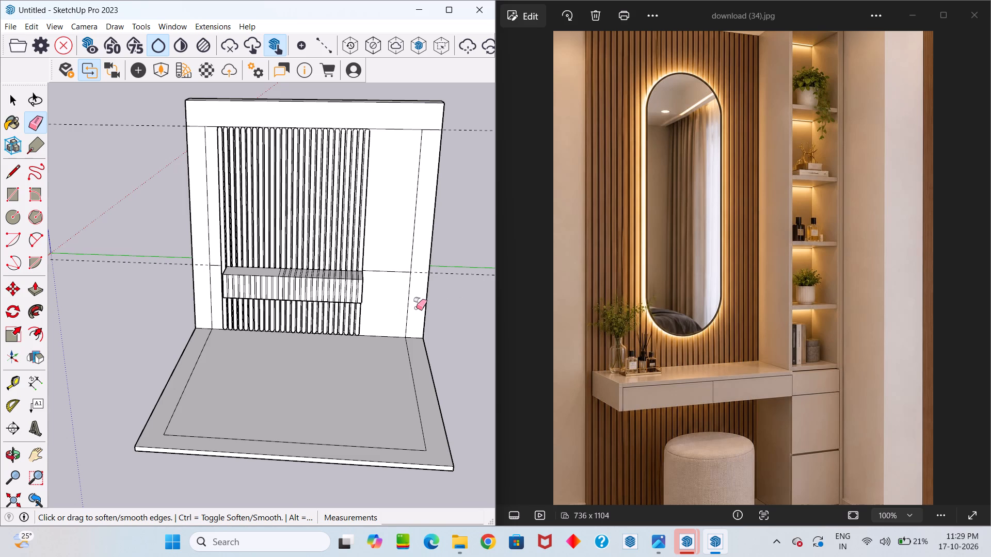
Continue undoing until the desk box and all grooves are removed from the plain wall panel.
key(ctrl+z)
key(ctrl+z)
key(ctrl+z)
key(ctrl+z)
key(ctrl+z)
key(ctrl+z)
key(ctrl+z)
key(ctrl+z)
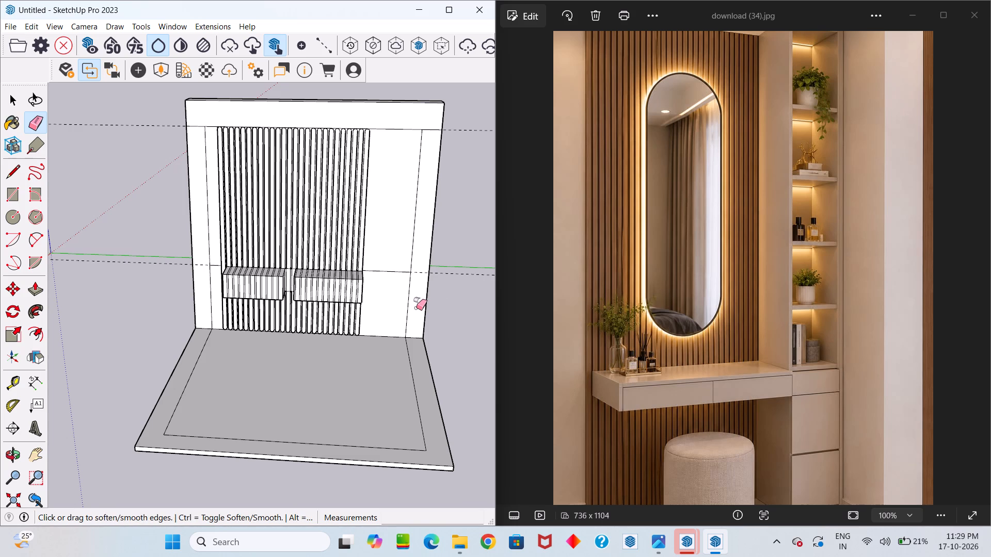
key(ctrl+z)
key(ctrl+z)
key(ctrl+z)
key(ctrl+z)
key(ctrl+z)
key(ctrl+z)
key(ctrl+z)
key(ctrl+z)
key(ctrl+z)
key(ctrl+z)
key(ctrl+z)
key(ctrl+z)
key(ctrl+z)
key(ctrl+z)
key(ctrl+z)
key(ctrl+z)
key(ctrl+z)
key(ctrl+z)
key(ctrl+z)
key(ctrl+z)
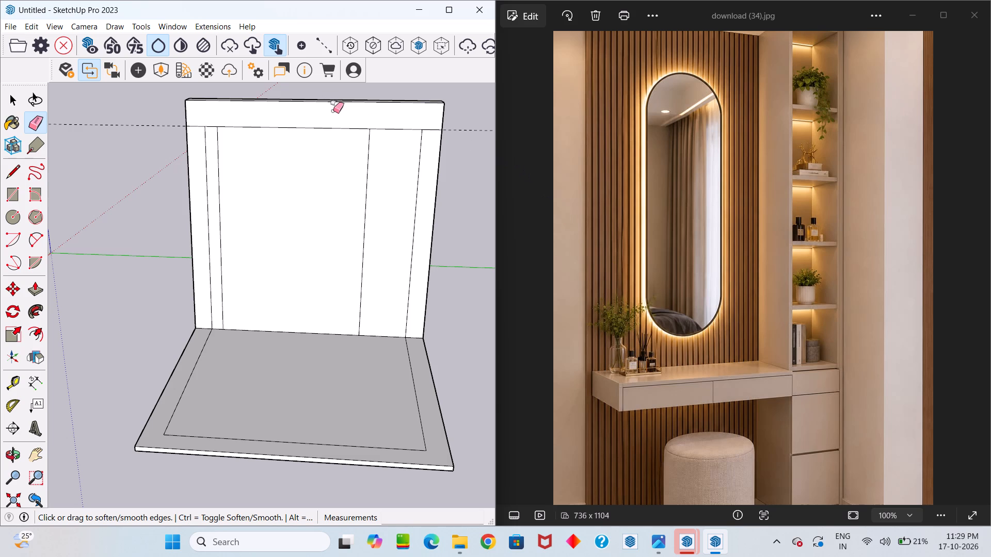
Redo the grooves and the desk box until the box's top face is free of groove lines.
key(ctrl+y)
key(ctrl+y)
key(ctrl+y)
key(ctrl+y)
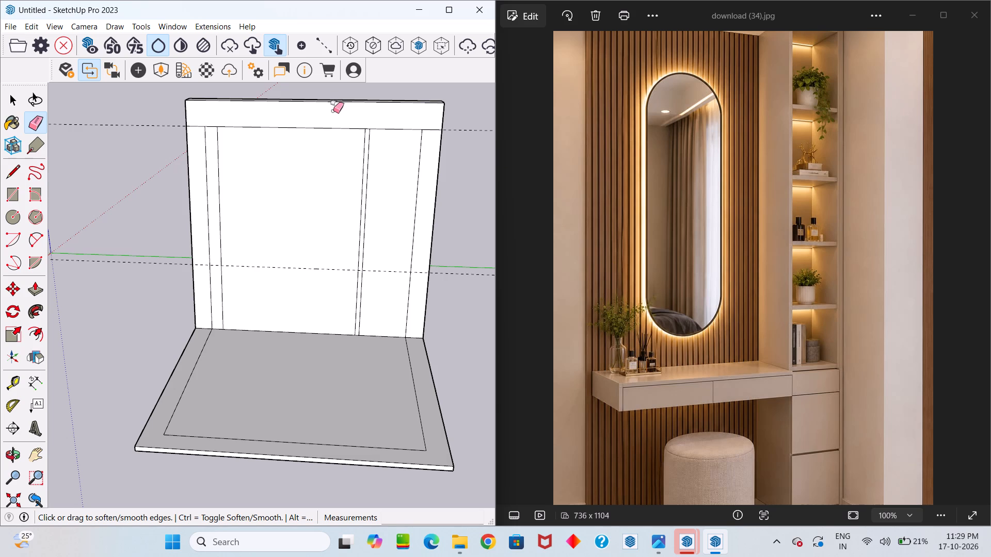
key(ctrl+y)
key(ctrl+y)
key(ctrl+y)
key(ctrl+y)
key(ctrl+y)
key(ctrl+y)
key(ctrl+y)
key(ctrl+y)
key(ctrl+y)
key(ctrl+y)
key(ctrl+y)
key(ctrl+y)
key(ctrl+y)
key(ctrl+y)
key(ctrl+y)
key(ctrl+y)
key(ctrl+y)
key(ctrl+y)
key(ctrl+y)
key(ctrl+y)
key(ctrl+y)
key(ctrl+y)
key(ctrl+y)
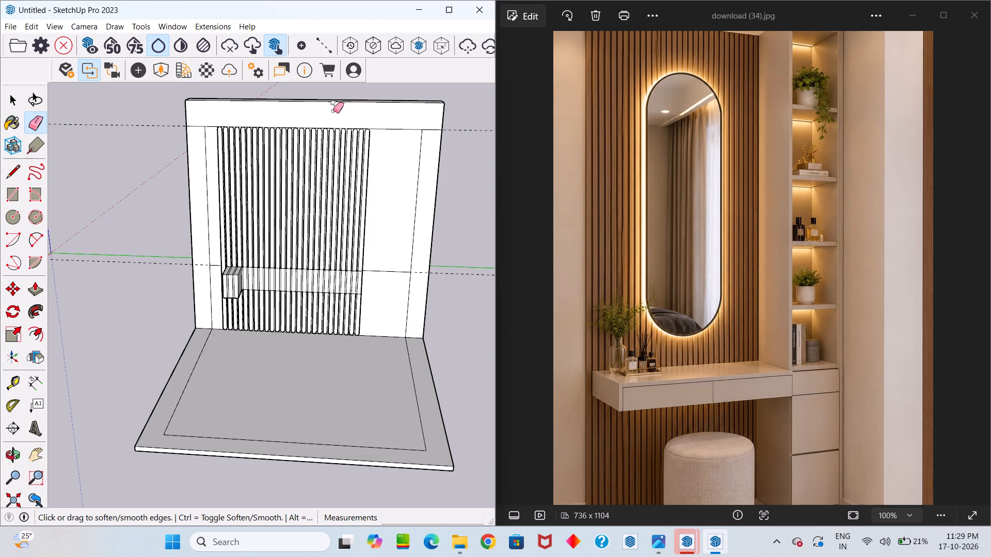
key(ctrl+y)
key(ctrl+y)
key(ctrl+y)
key(ctrl+y)
key(ctrl+y)
key(ctrl+y)
key(ctrl+y)
key(ctrl+y)
key(ctrl+y)
key(ctrl+y)
key(ctrl+y)
key(ctrl+y)
key(ctrl+y)
key(ctrl+y)
key(ctrl+y)
key(ctrl+y)
key(ctrl+y)
key(ctrl+y)
key(ctrl+y)
key(ctrl+y)
key(ctrl+y)
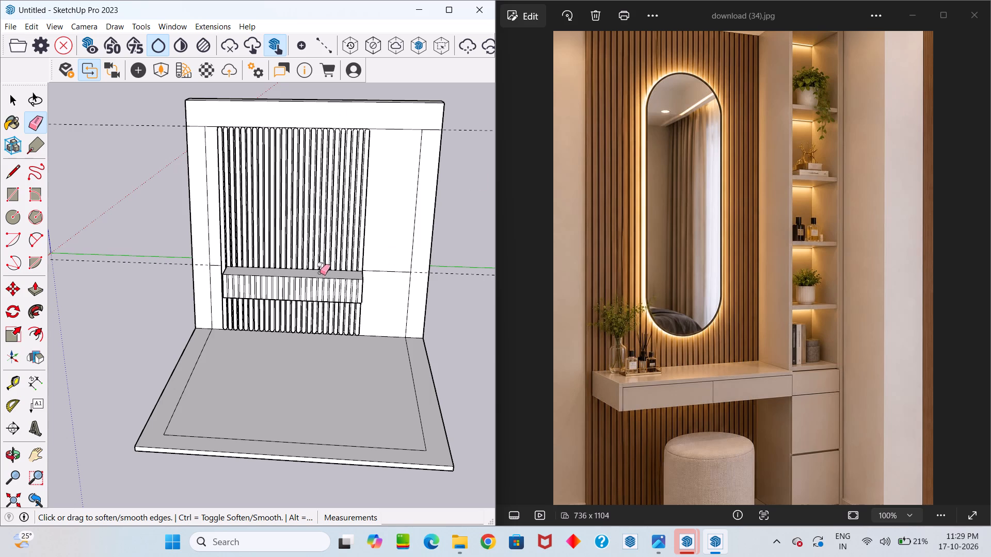
Push/pull the desk box's top face upward about 5' 2", to just below the tops of the grooves.
key(space)
scroll(311, 273, up, 4)
middle_drag(309, 283, 339, 421)
scroll(330, 283, up, 5)
click(328, 321)
key(p)
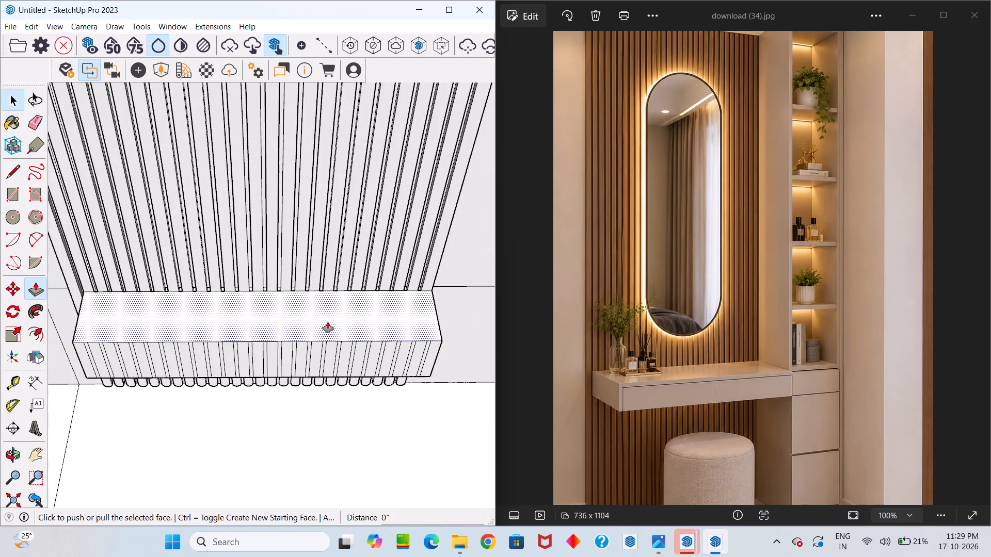
click(328, 322)
scroll(332, 236, down, 5)
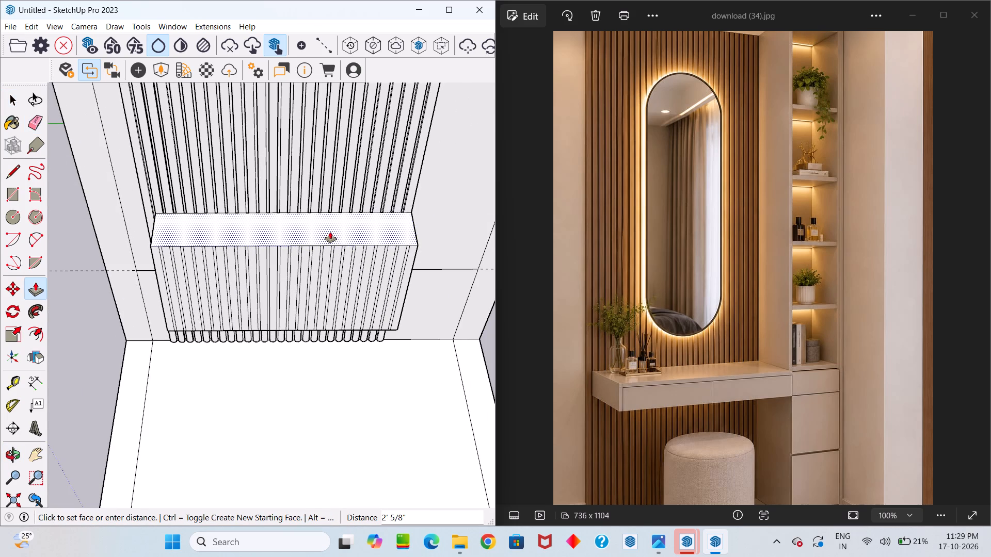
scroll(328, 184, down, 12)
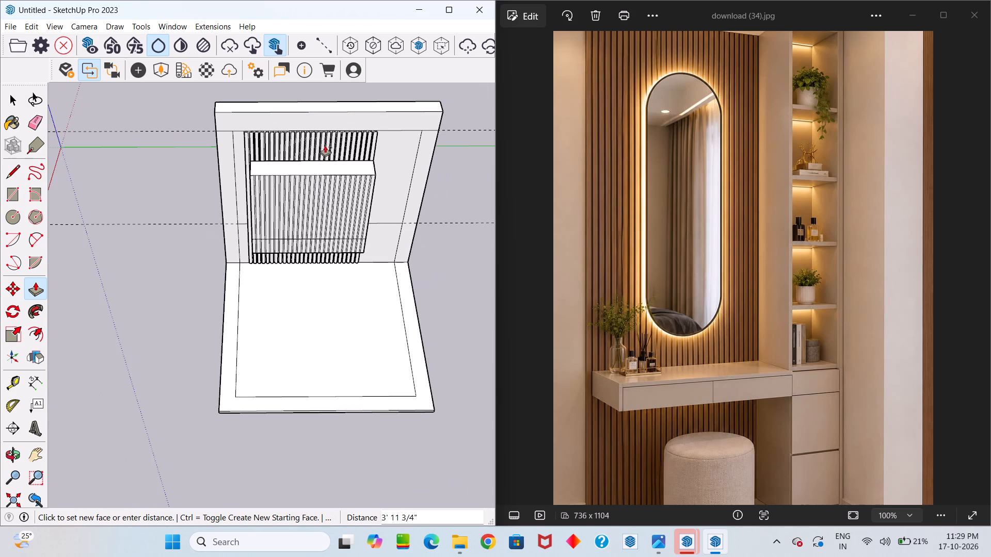
click(324, 152)
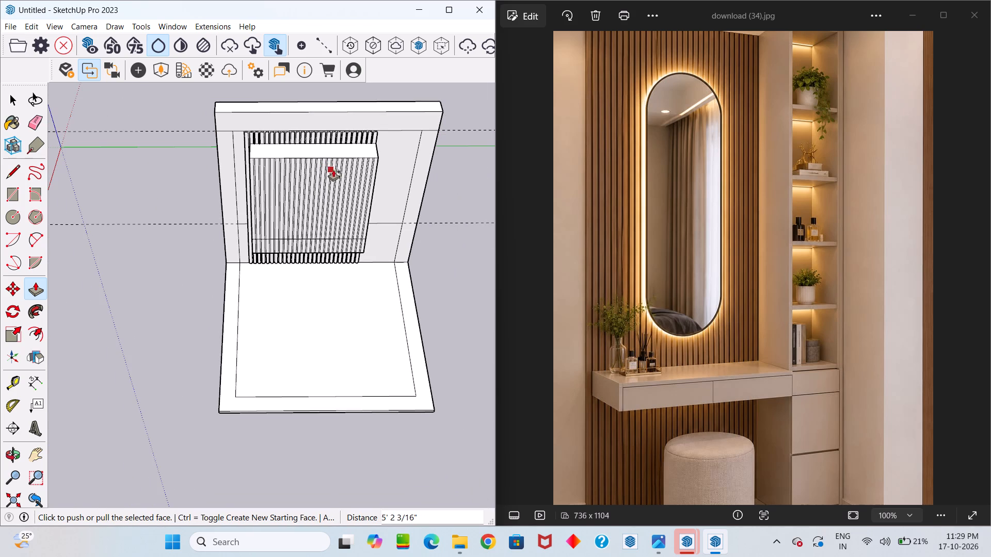
key(space)
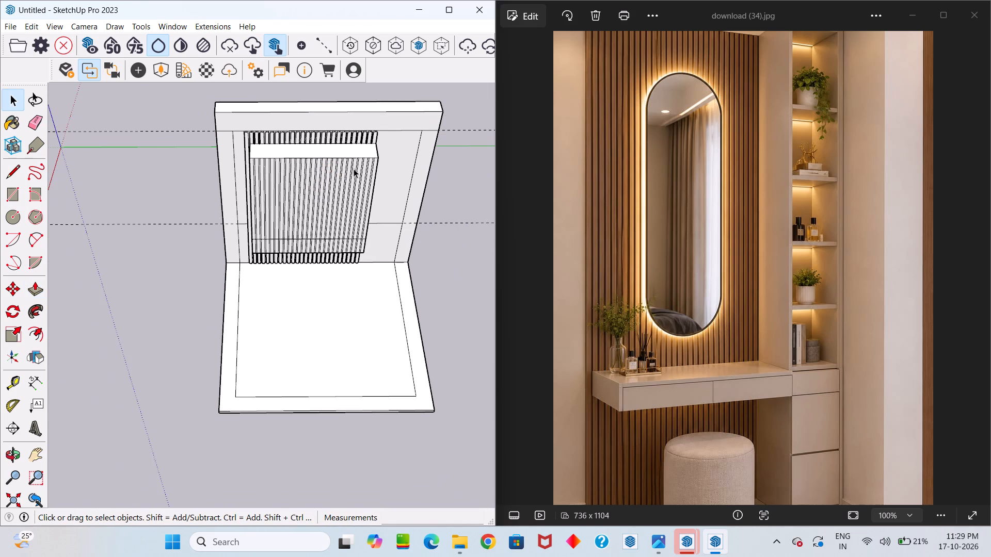
Erase all the vertical groove lines from the raised upper part of the box's front face.
middle_drag(356, 167, 337, 38)
scroll(289, 149, up, 10)
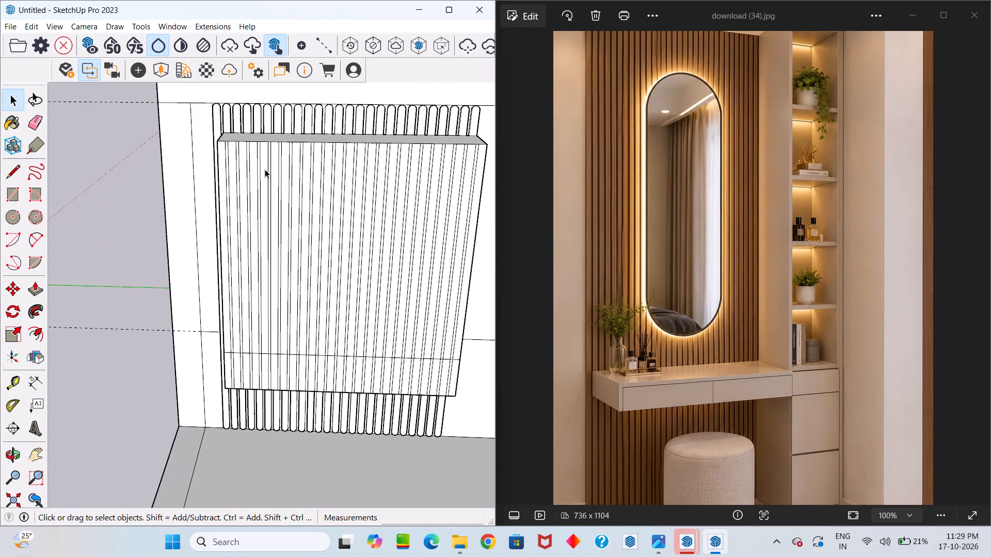
key(e)
drag(212, 168, 267, 172)
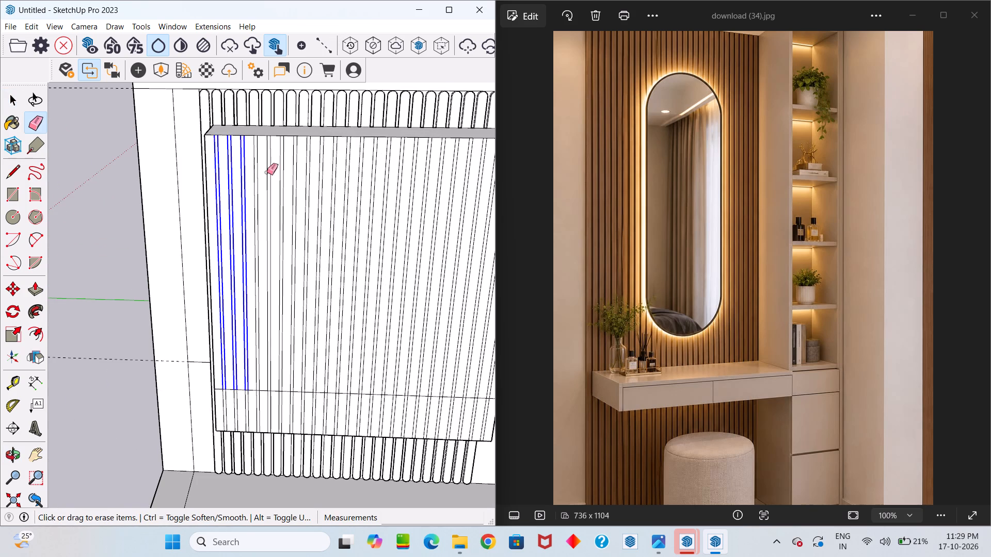
drag(267, 172, 443, 208)
scroll(414, 215, down, 8)
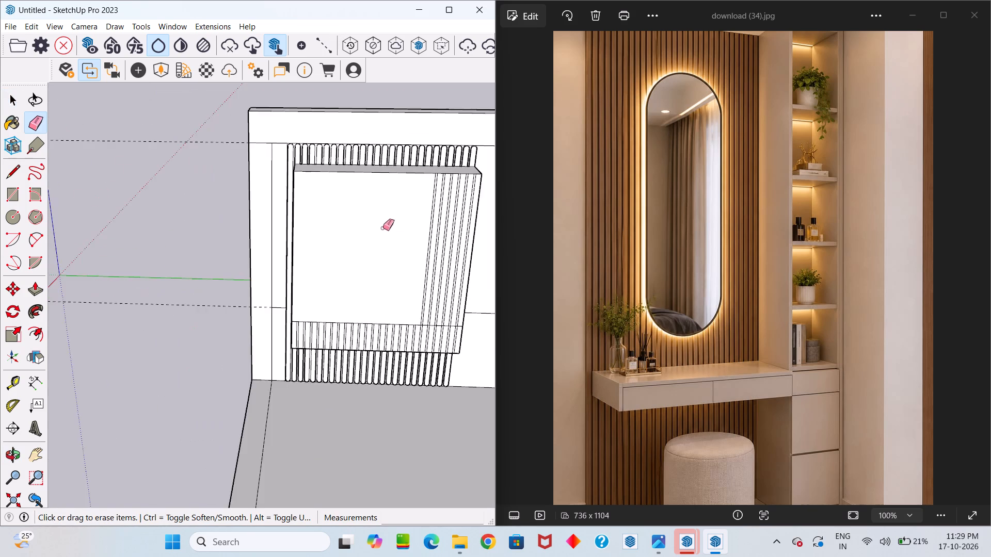
scroll(383, 228, down, 5)
scroll(426, 233, up, 13)
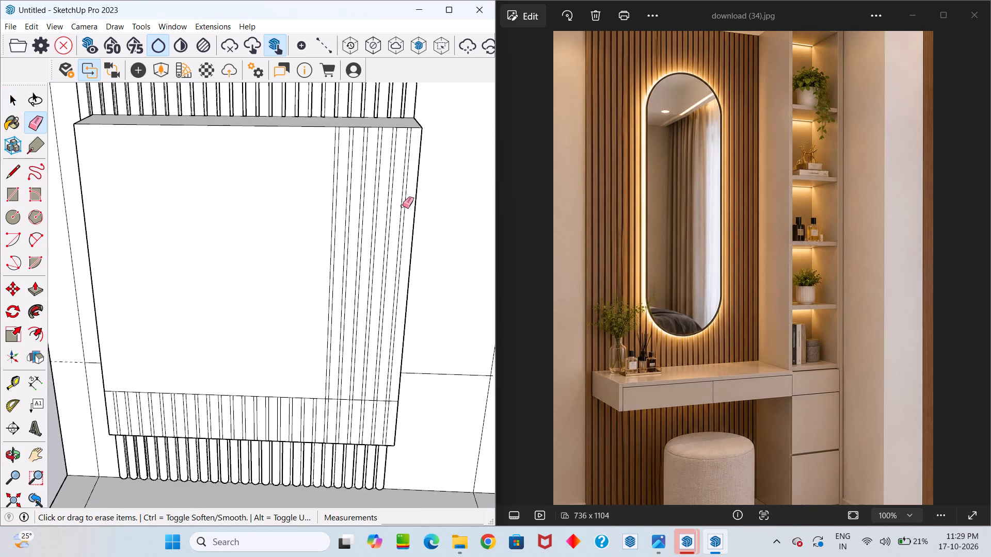
drag(405, 203, 324, 201)
scroll(319, 204, down, 7)
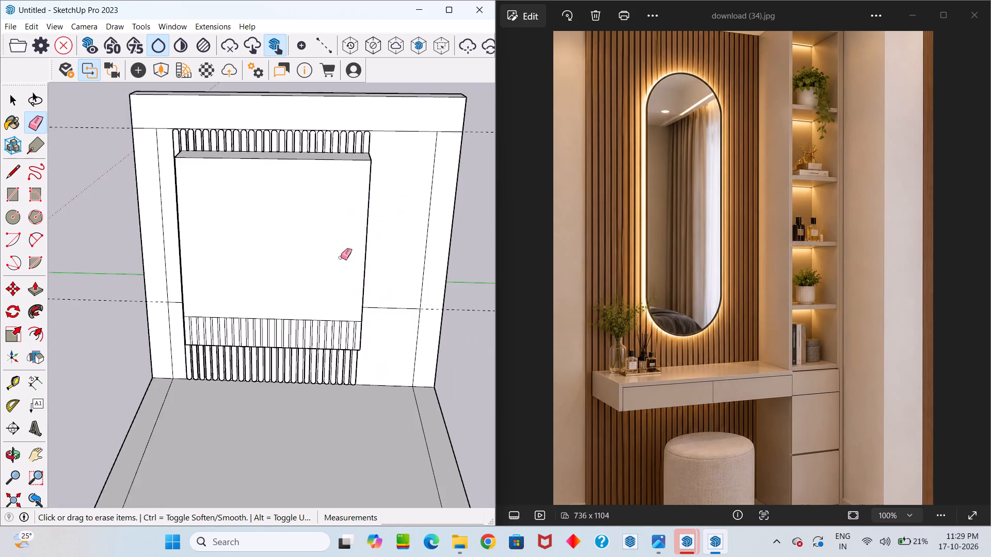
Place a vertical guide on the raised block's front face, 3' in from its left edge.
middle_drag(318, 300, 314, 202)
scroll(240, 296, up, 5)
middle_drag(223, 307, 227, 445)
scroll(205, 286, down, 14)
middle_drag(260, 243, 260, 266)
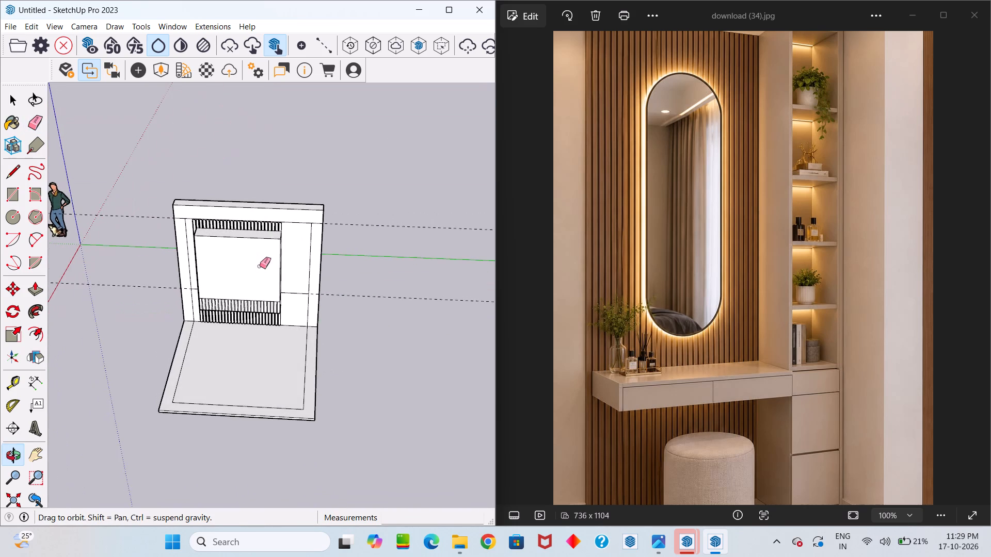
middle_drag(260, 266, 259, 266)
scroll(244, 260, up, 4)
middle_drag(252, 242, 285, 136)
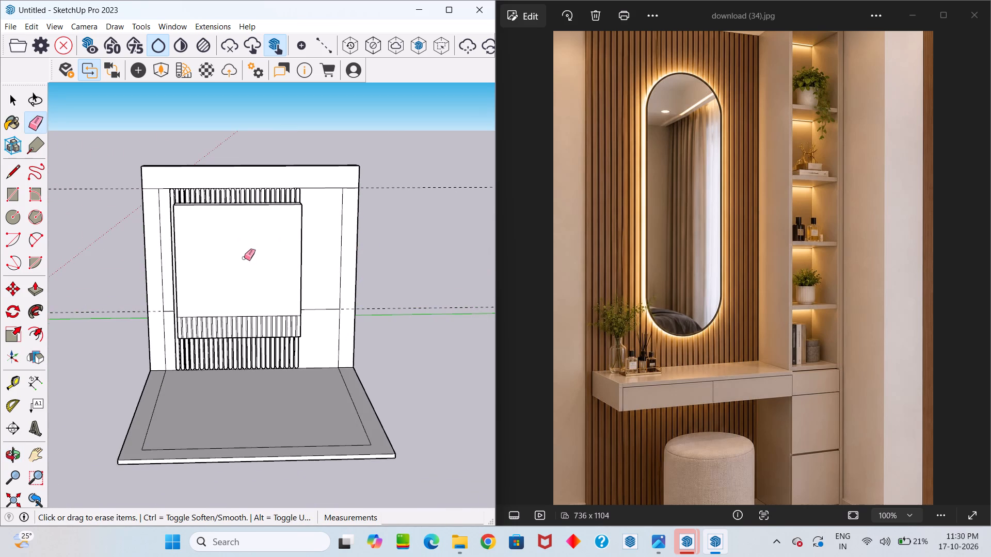
scroll(244, 258, up, 4)
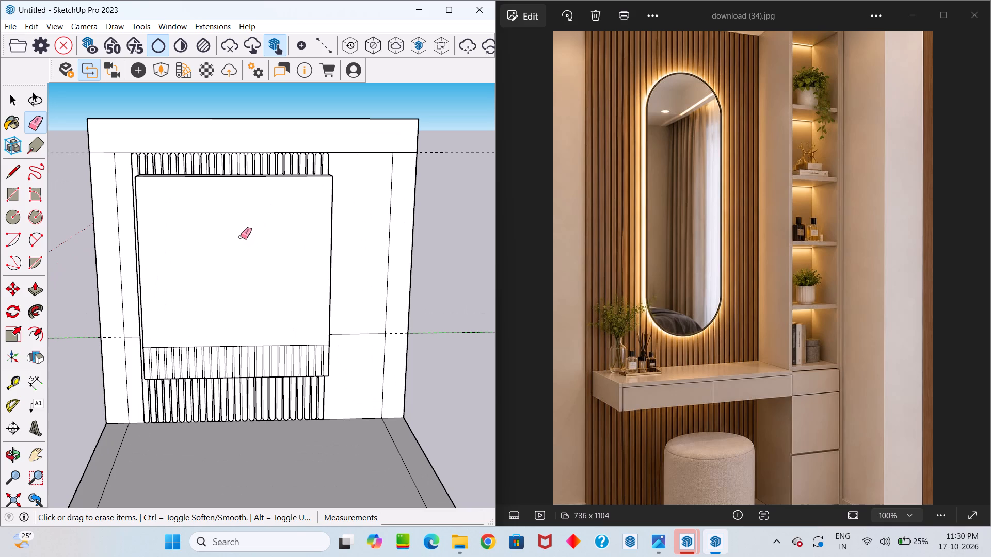
key(t)
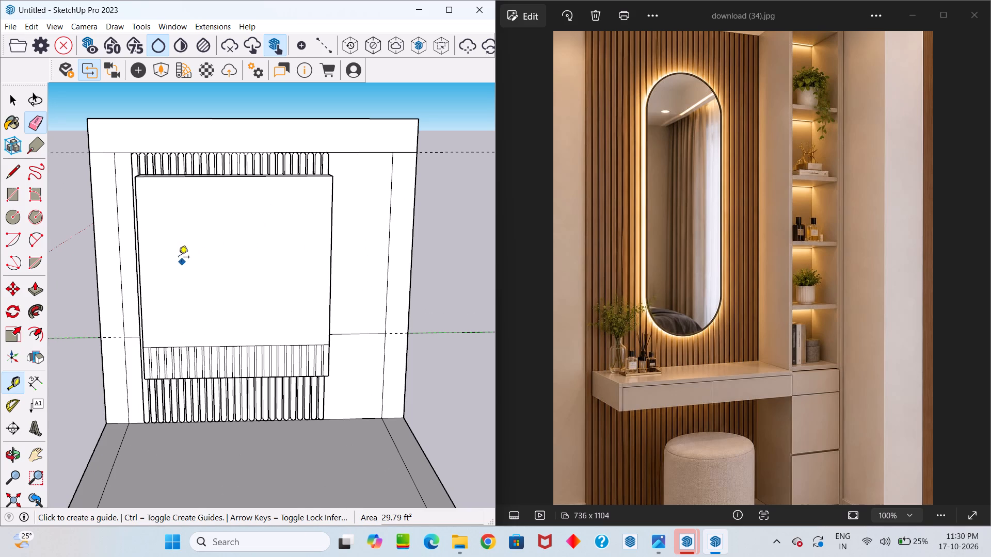
click(138, 210)
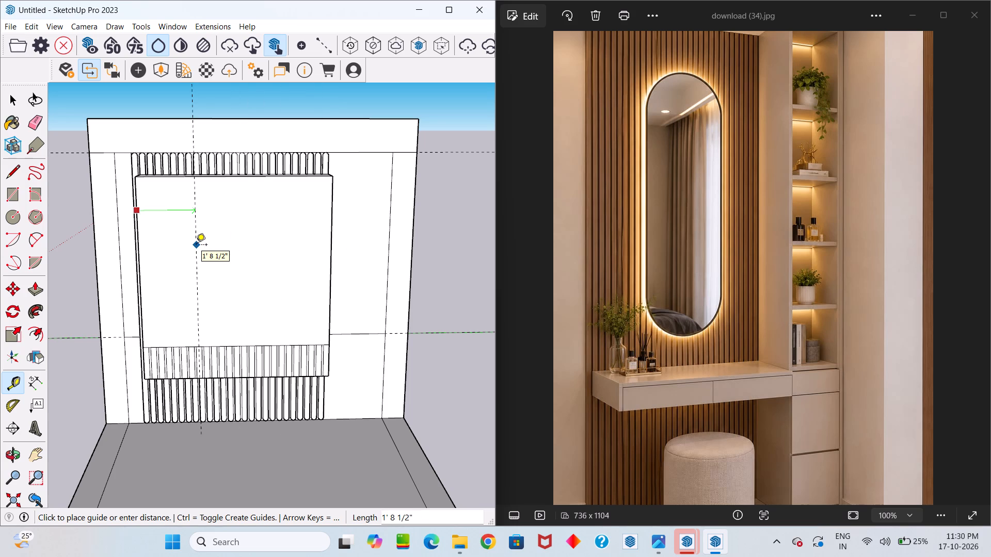
text(3')
key(Return)
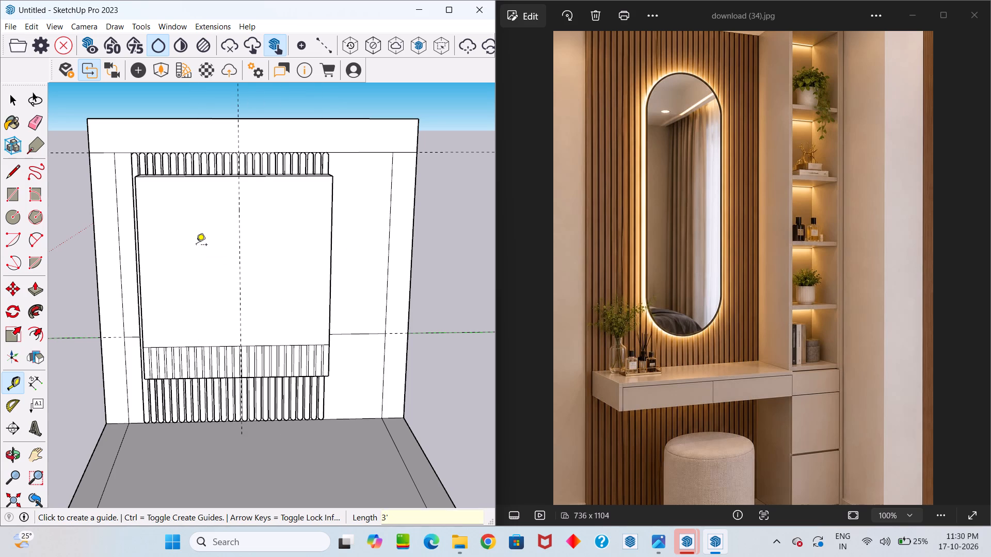
Add two parallel vertical guides on the block's front face, 1' to the left and 0.5' to the right of the 3' guide.
click(237, 242)
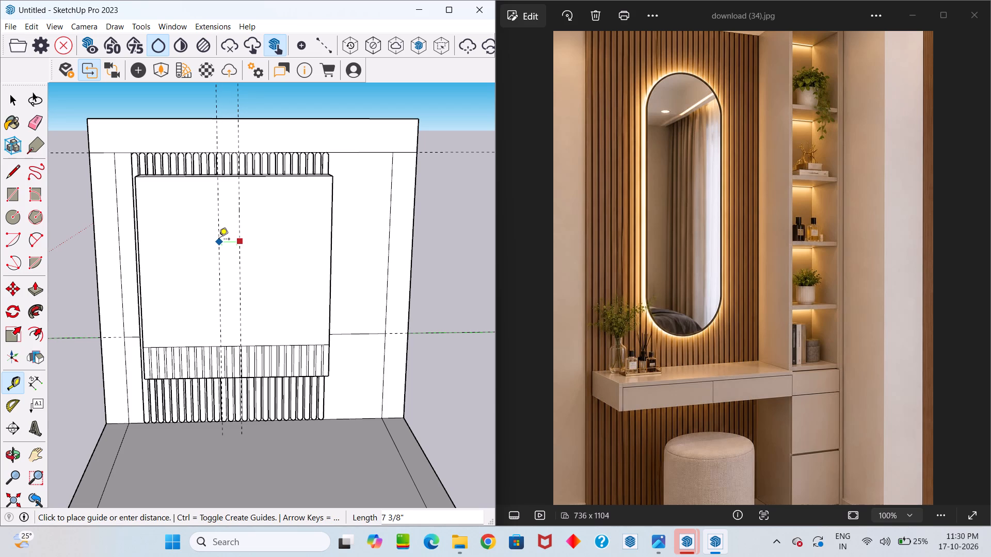
text(1')
key(Return)
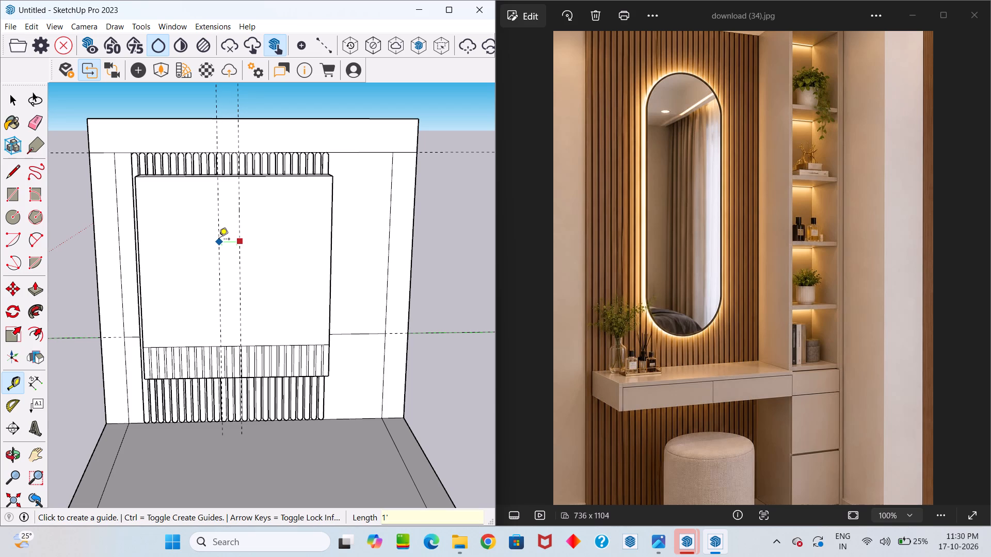
click(243, 246)
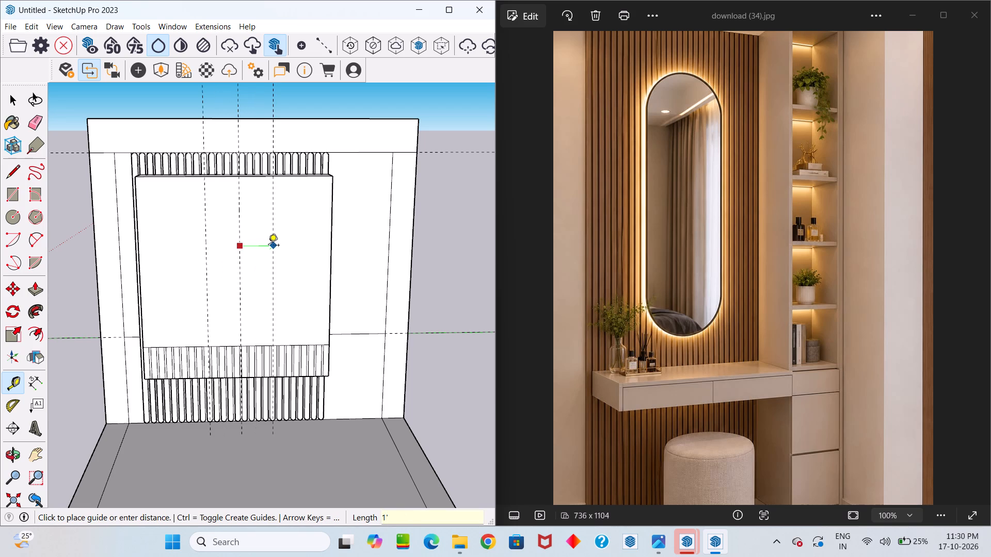
text(0.5)
key(apostrophe)
key(Return)
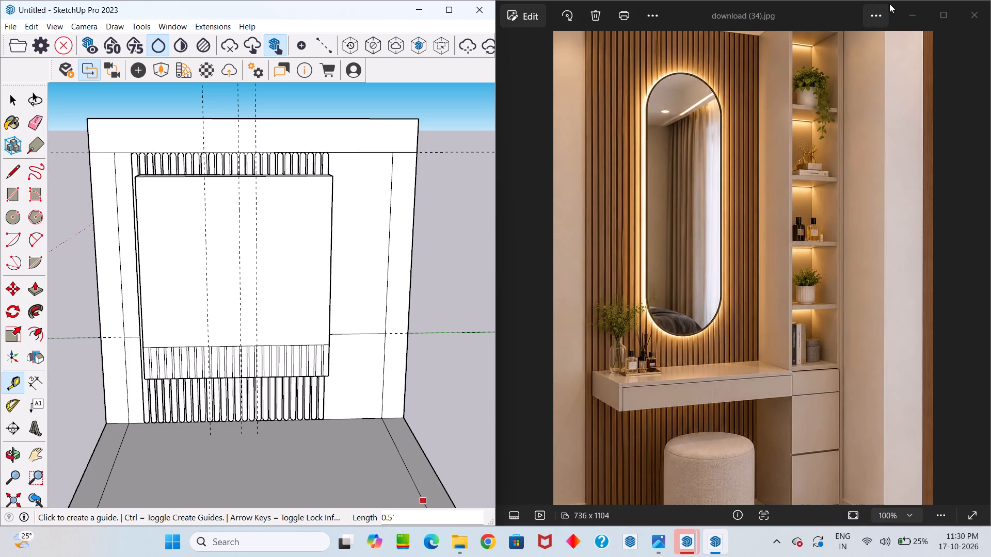
Detach the reference photo window from the side-by-side layout and close the front Welcome to SketchUp window.
drag(825, 8, 801, 443)
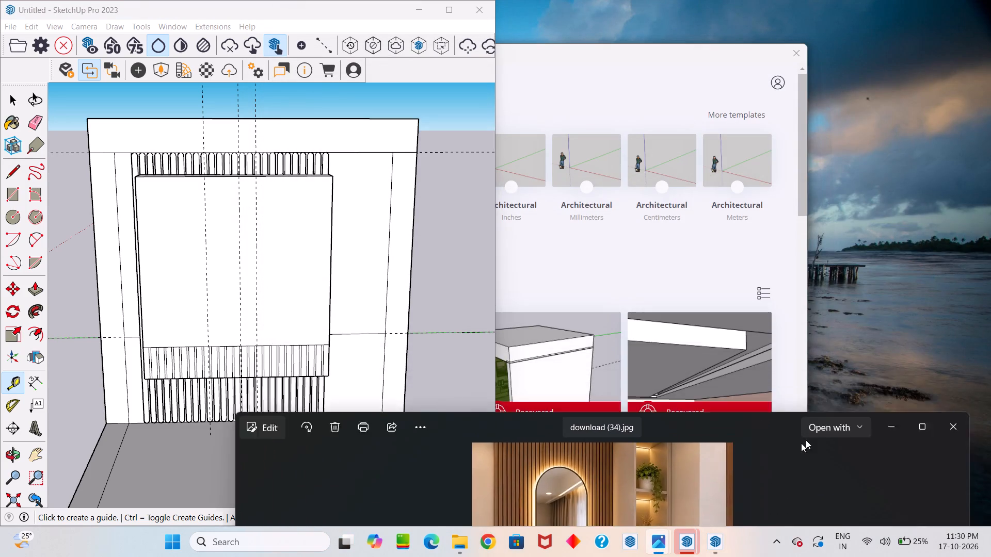
drag(801, 443, 891, 54)
scroll(624, 474, down, 12)
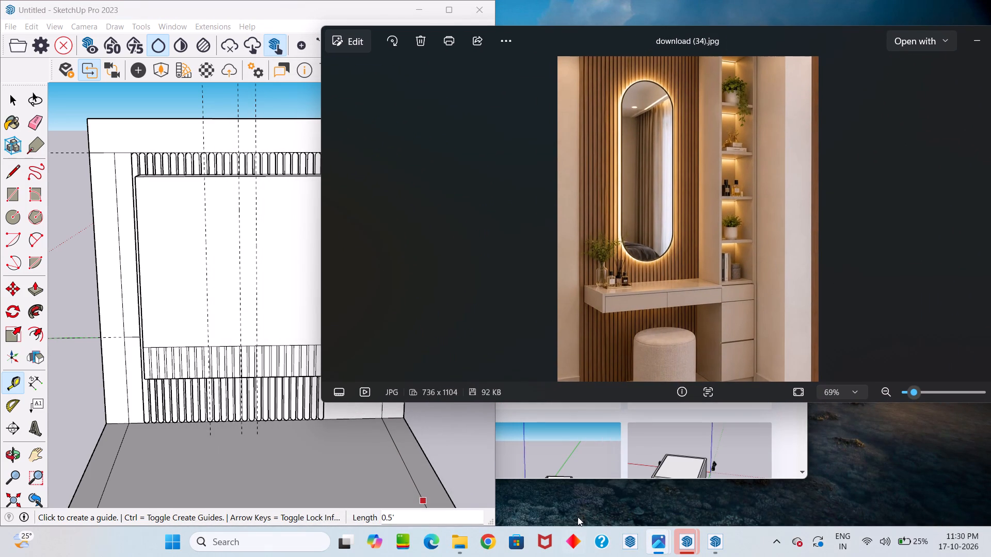
click(978, 38)
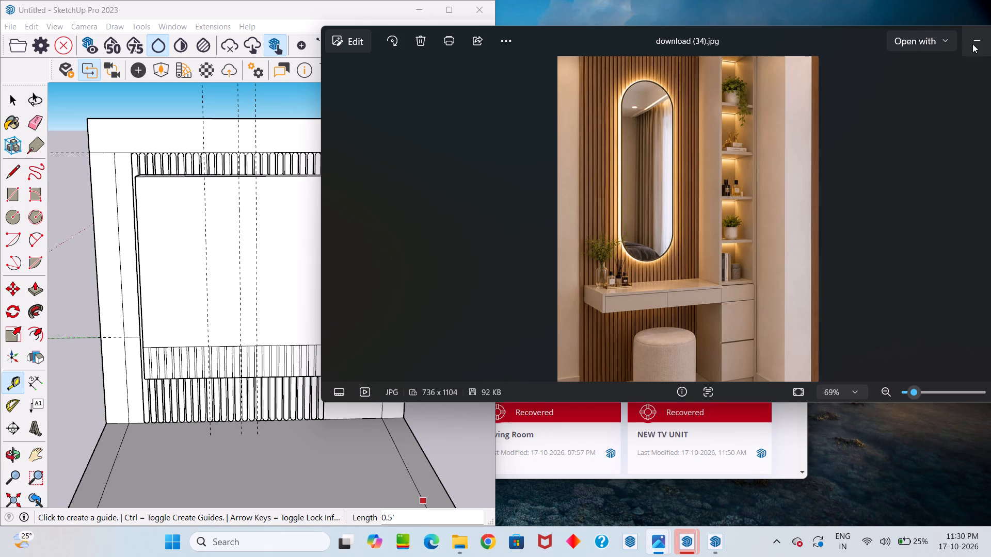
drag(786, 51, 793, 116)
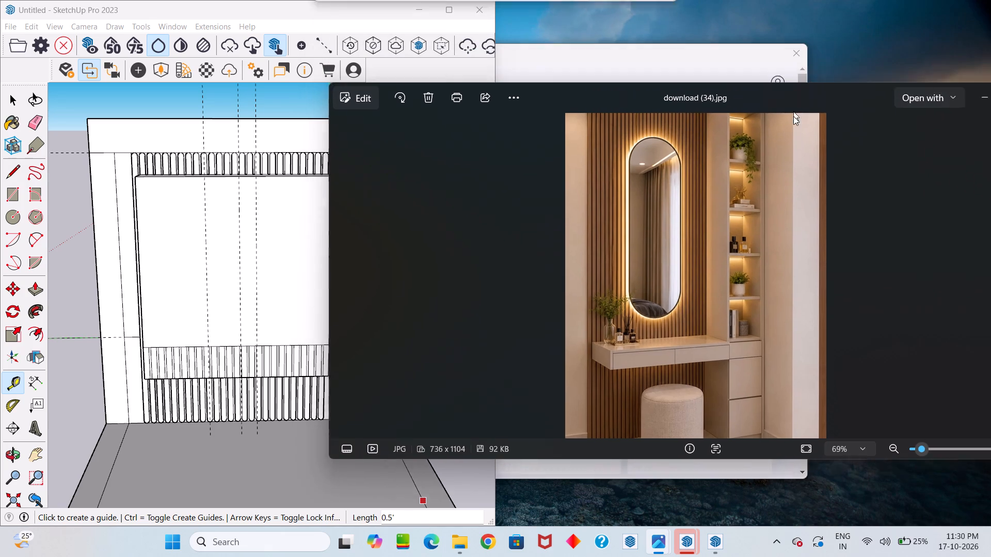
drag(793, 116, 782, 230)
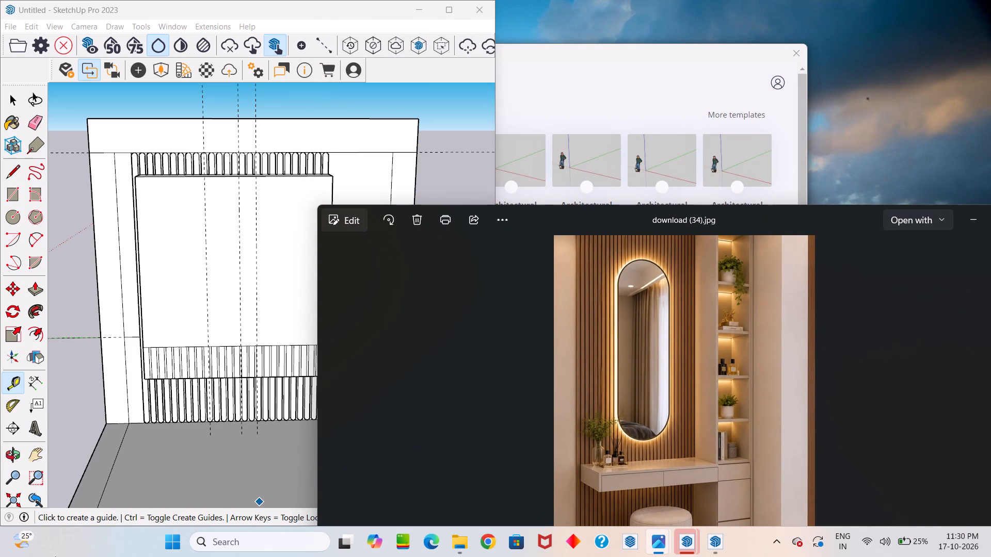
click(874, 85)
drag(773, 53, 796, 61)
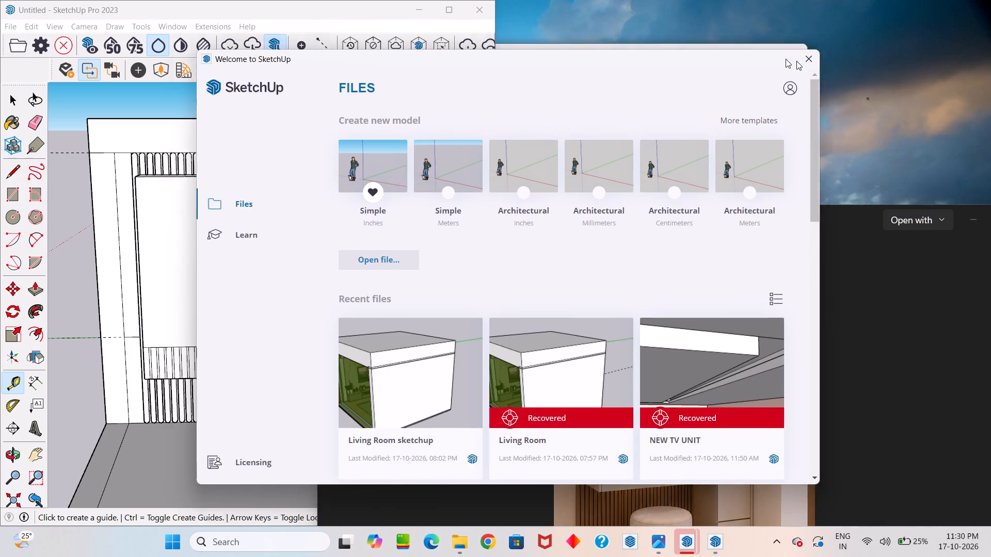
drag(796, 61, 884, 14)
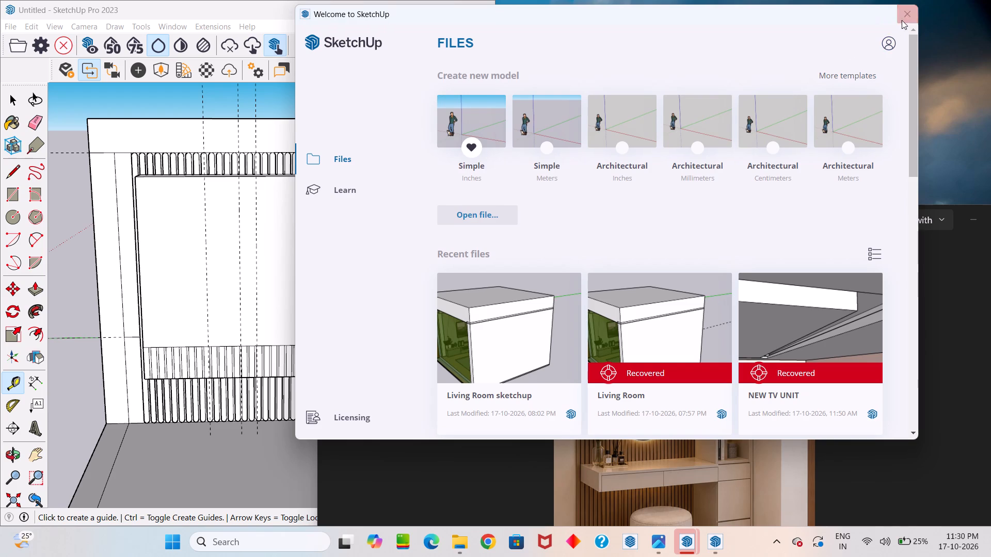
click(907, 18)
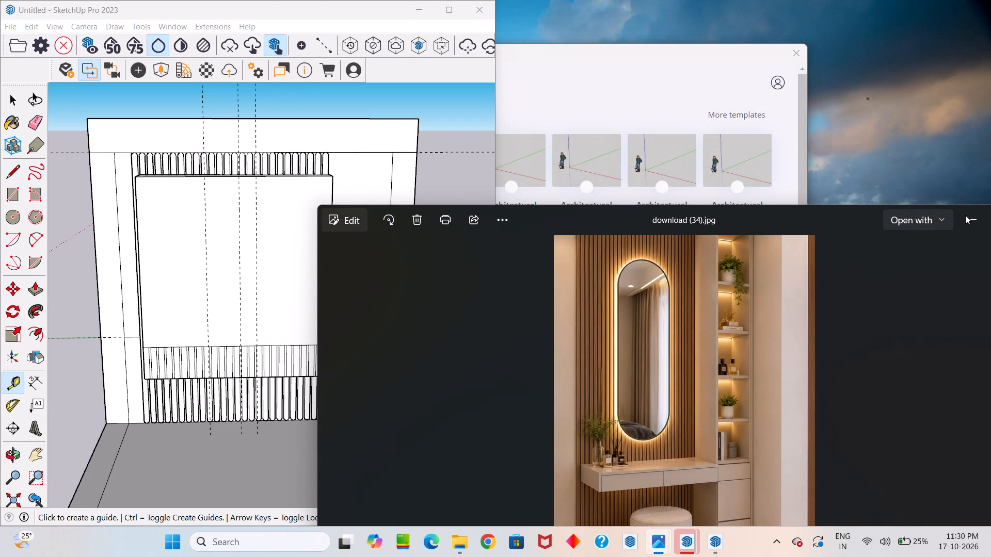
Close the reference photo window download (34).jpg.
click(970, 217)
click(973, 218)
scroll(720, 218, down, 14)
scroll(905, 243, down, 11)
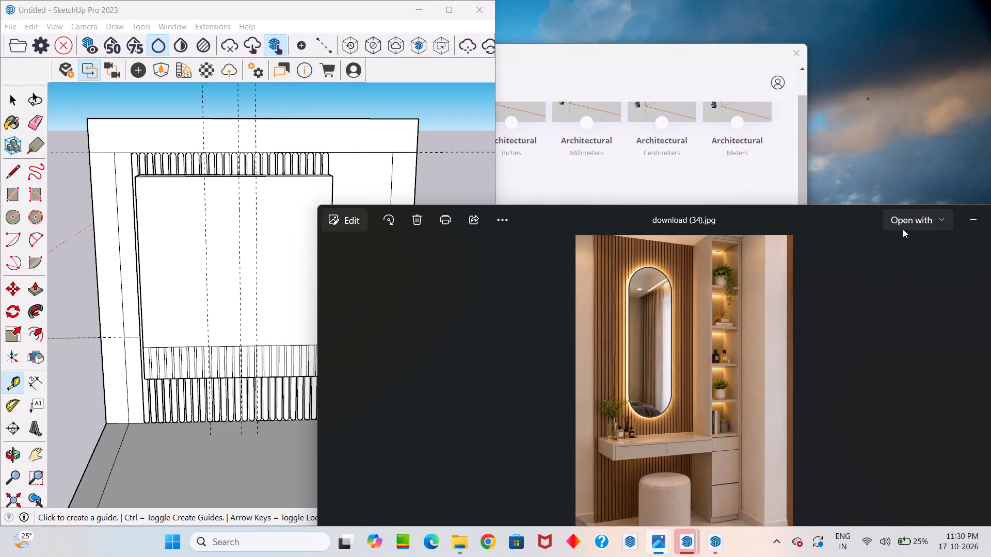
scroll(903, 229, down, 4)
click(969, 220)
drag(828, 216, 680, 163)
click(895, 168)
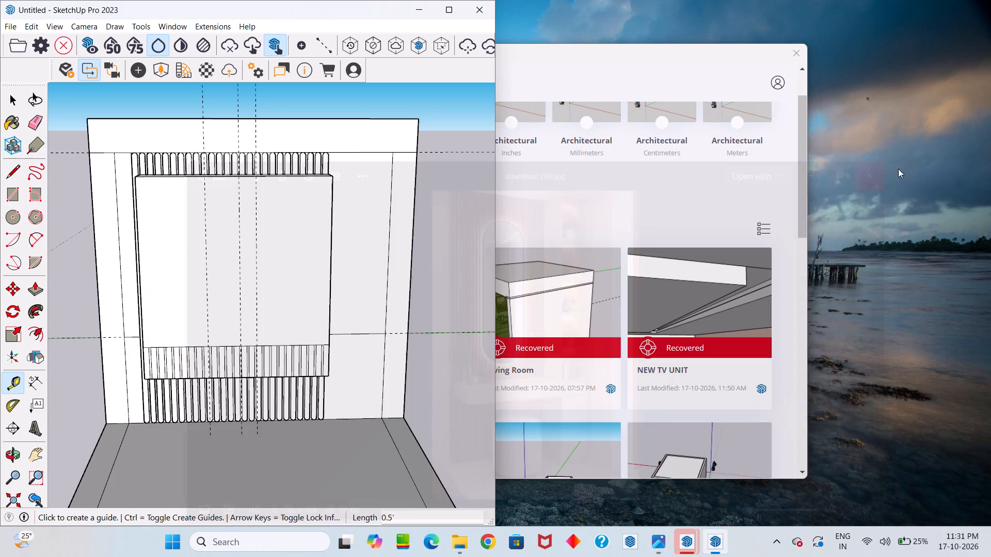
Close the remaining Welcome to SketchUp windows and maximize the vanity wall model window.
scroll(880, 202, down, 7)
click(797, 50)
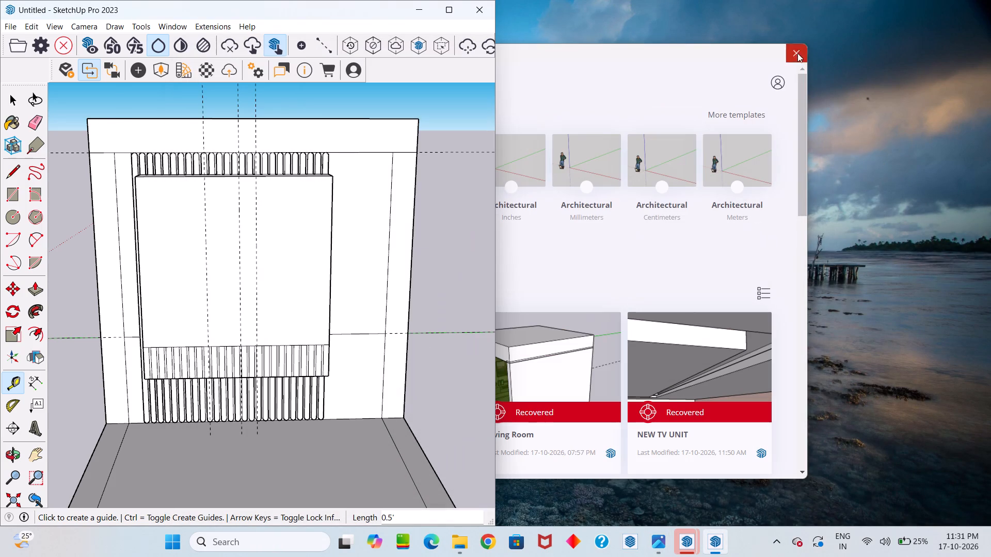
click(800, 58)
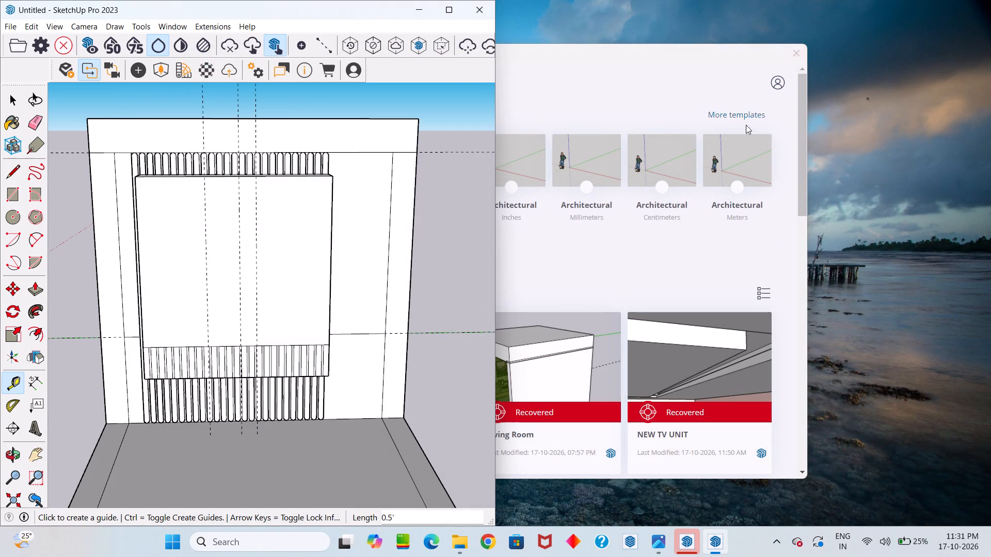
middle_drag(756, 97, 590, 169)
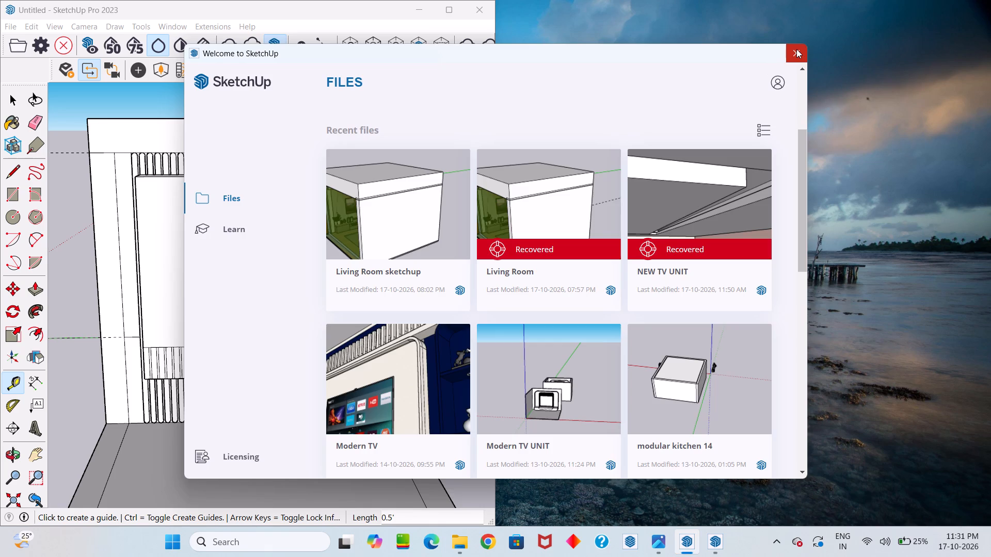
click(797, 49)
click(450, 9)
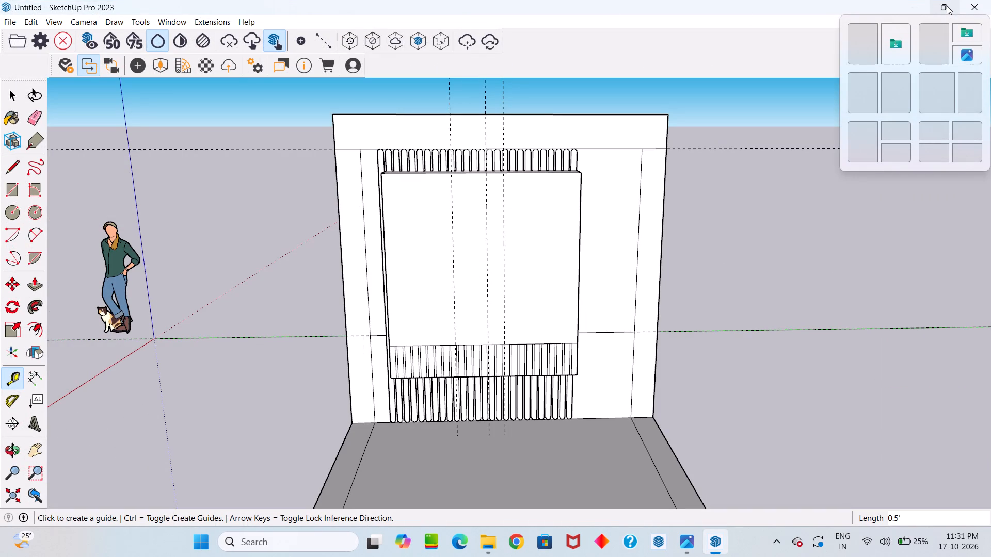
Minimize the model window and launch Fuji from its desktop shortcut.
click(913, 7)
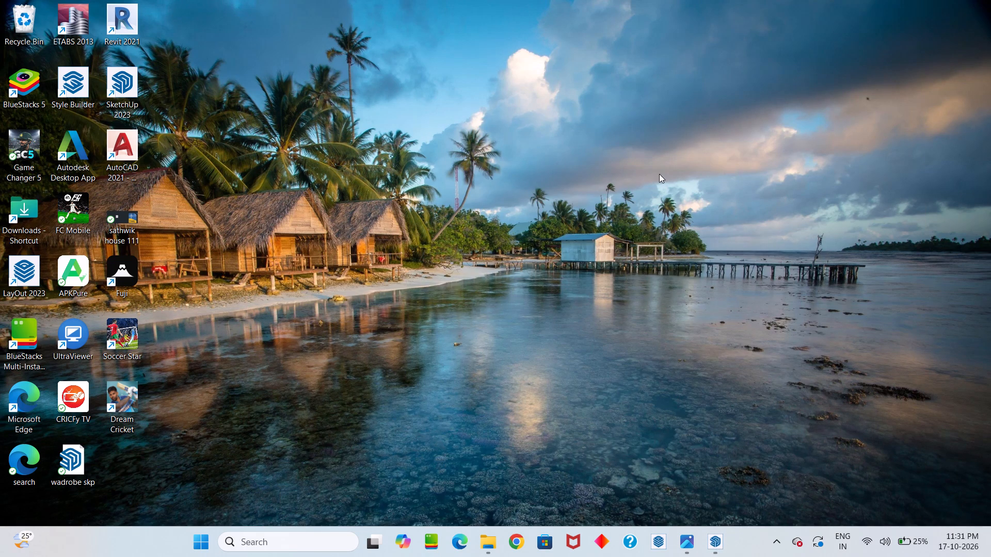
double_click(123, 263)
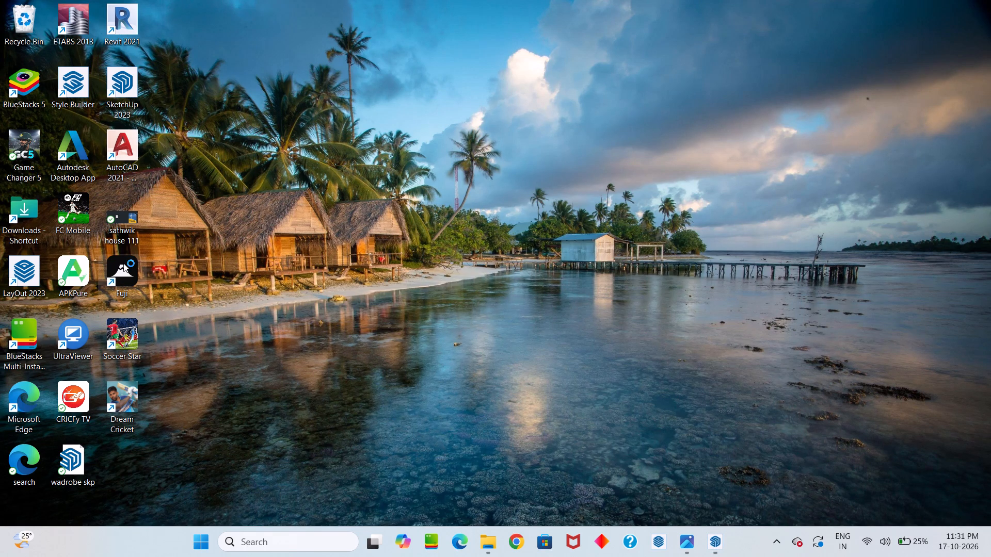
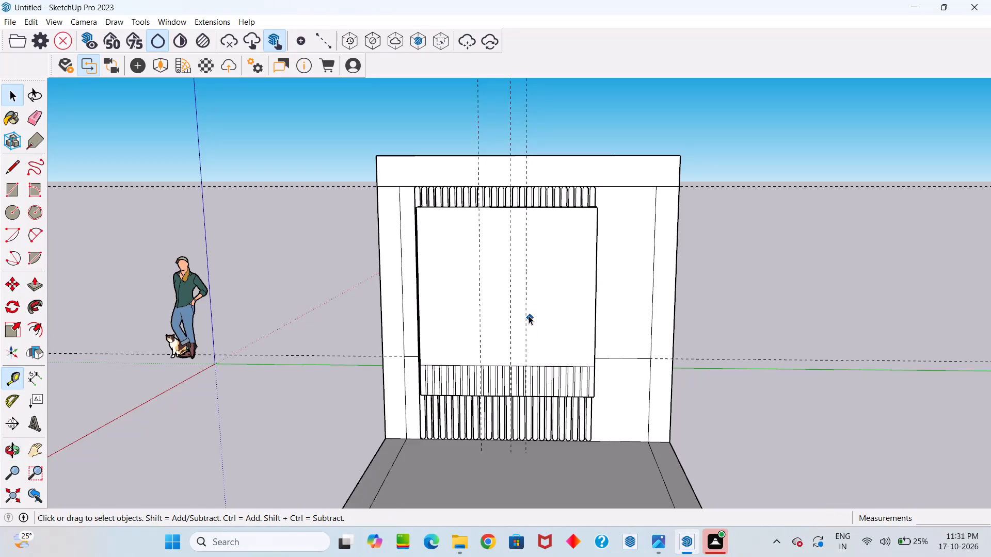
Draw a rectangle about 1' 6" by 5' 2" between the outer guides, from the raised block's top edge to its fluted band.
scroll(512, 259, up, 5)
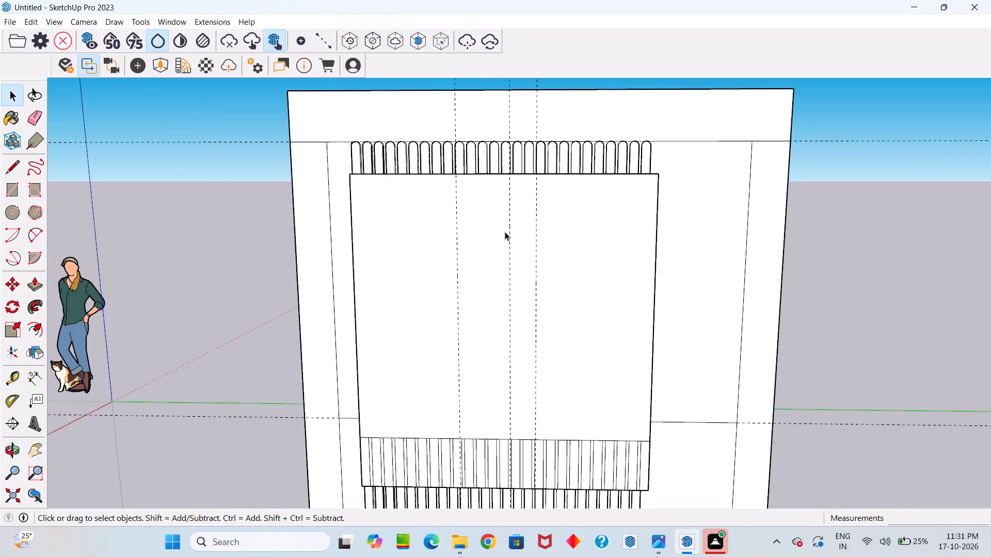
key(r)
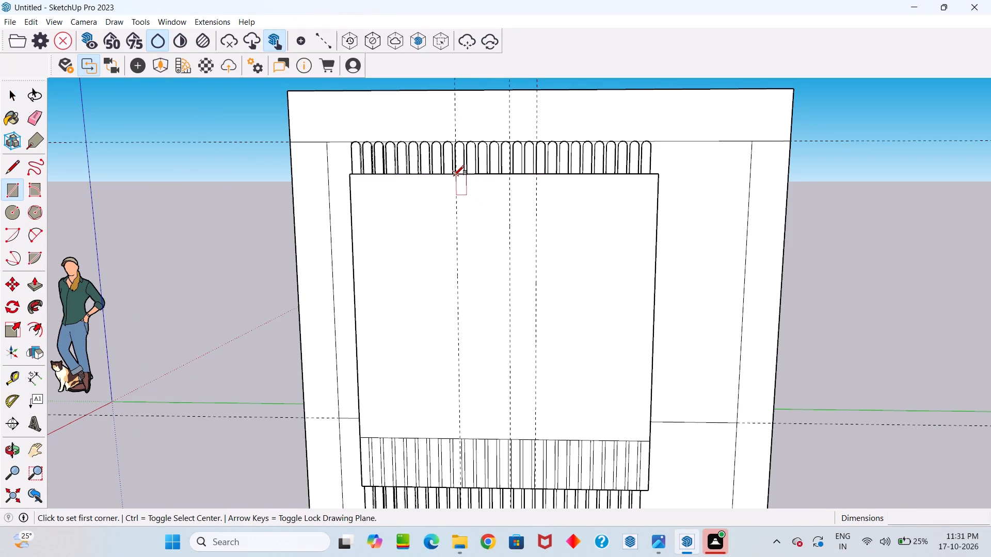
click(454, 175)
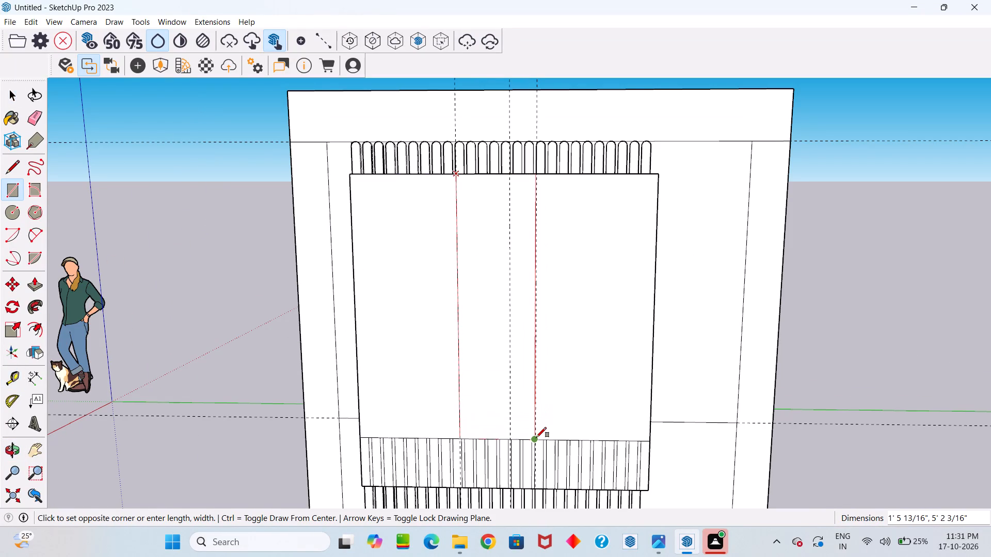
click(536, 437)
key(space)
Delete all guides from the model.
scroll(551, 368, down, 11)
middle_drag(537, 396, 525, 354)
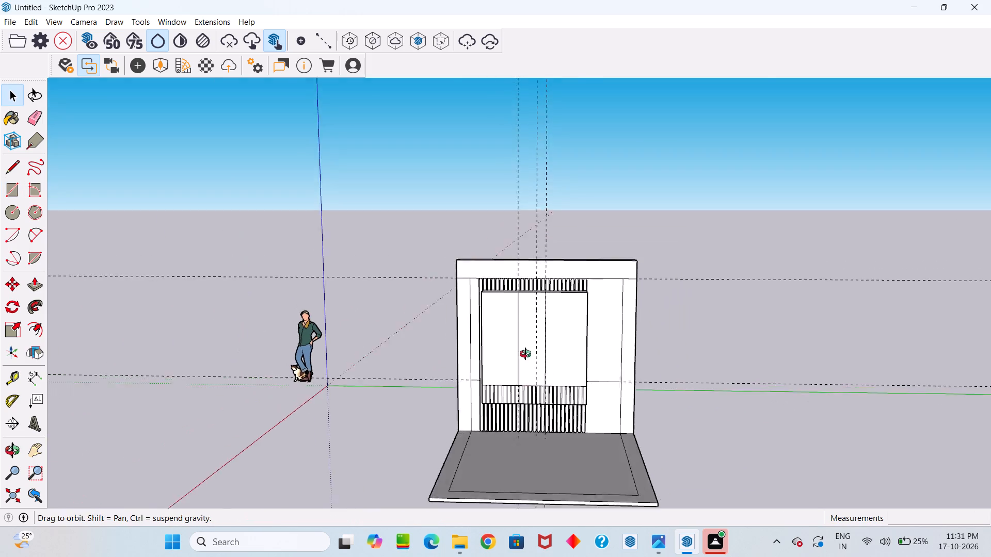
middle_drag(525, 354, 523, 341)
scroll(508, 400, up, 10)
middle_drag(523, 397, 522, 553)
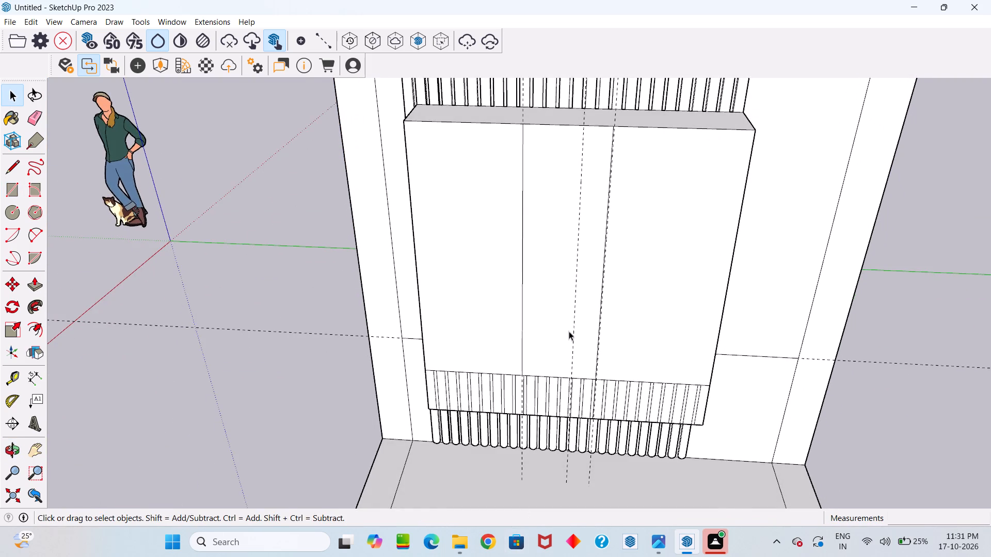
scroll(563, 337, down, 5)
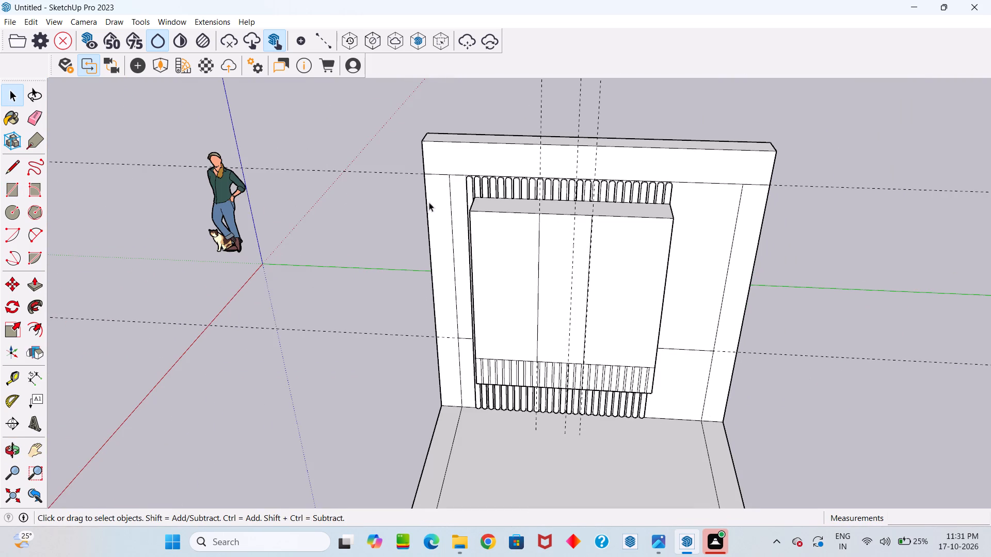
click(24, 21)
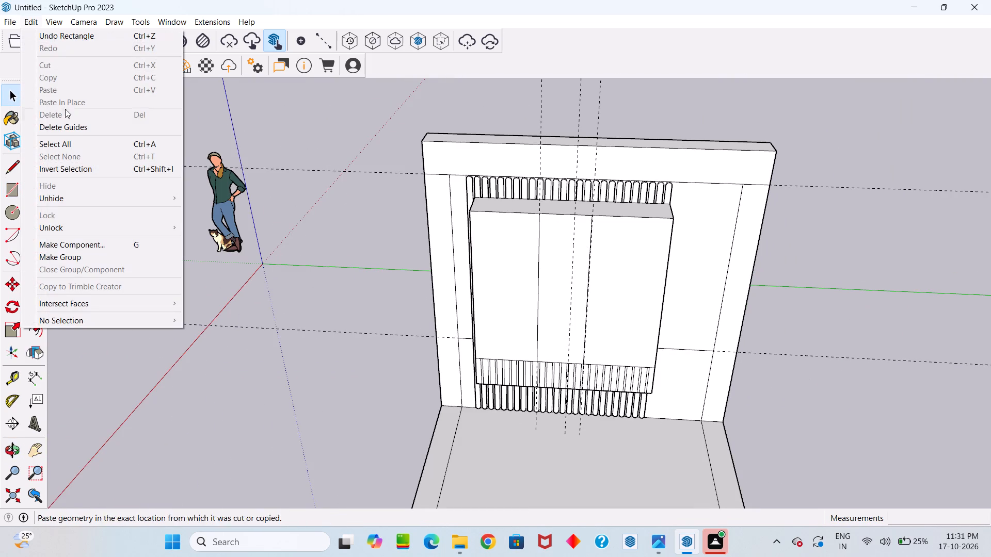
click(70, 126)
Draw a 2 Point Arc across the mirror rectangle's upper end, bulging up about 10 9/16" to the block's top edge.
middle_drag(680, 264, 697, 178)
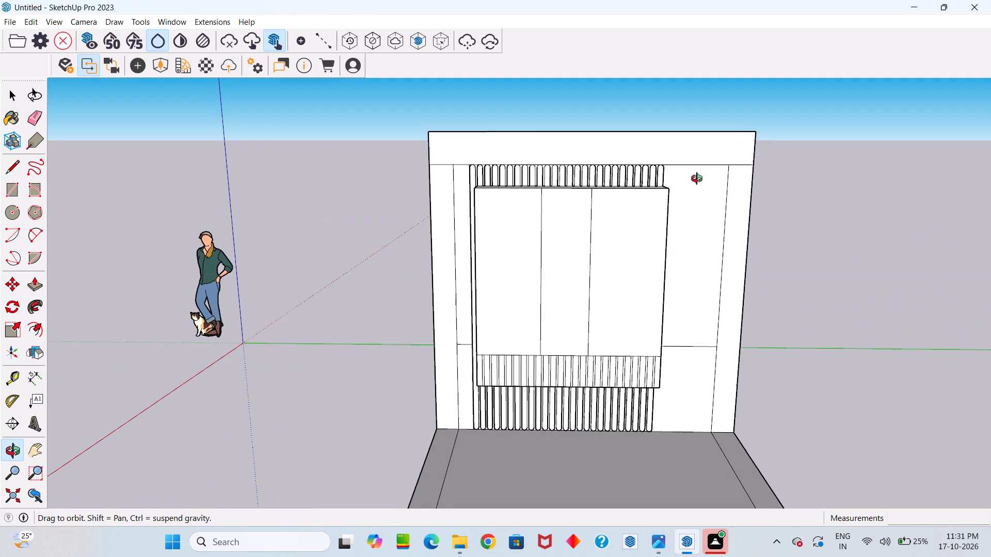
middle_drag(697, 178, 696, 179)
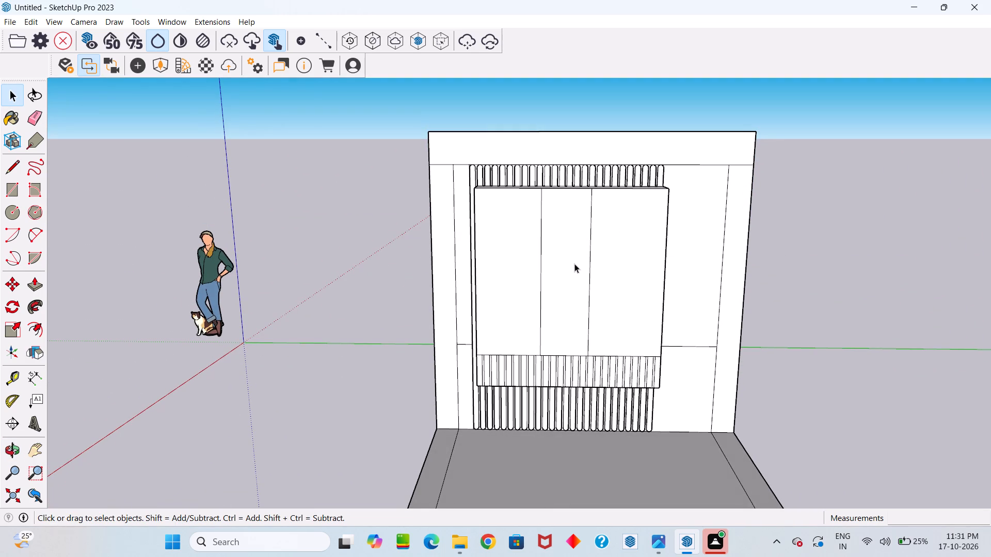
key(a)
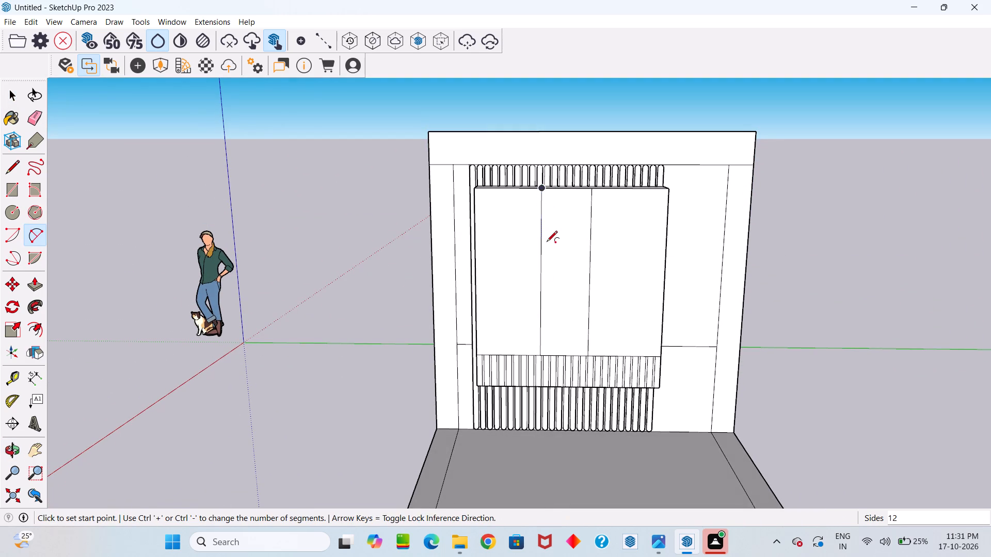
click(541, 218)
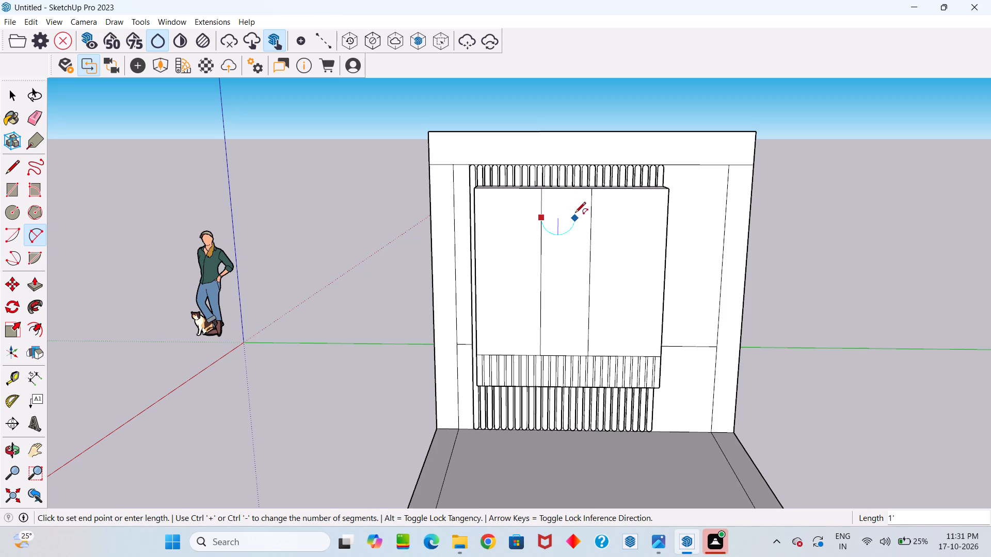
click(590, 219)
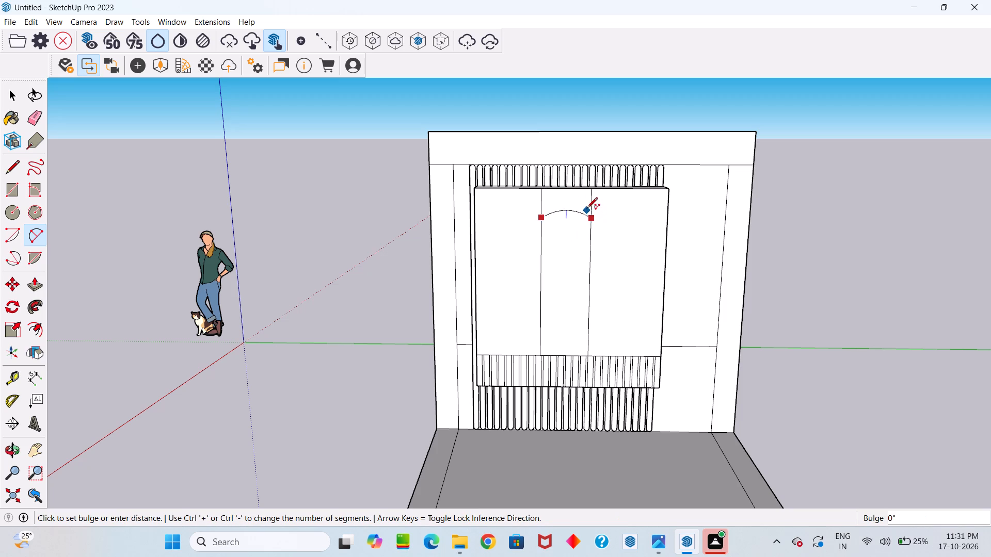
click(586, 198)
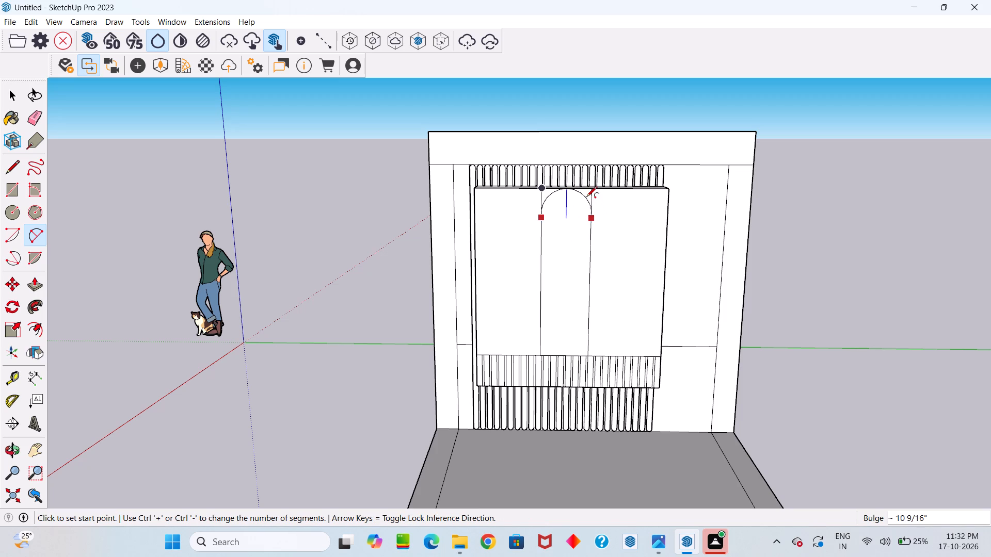
key(space)
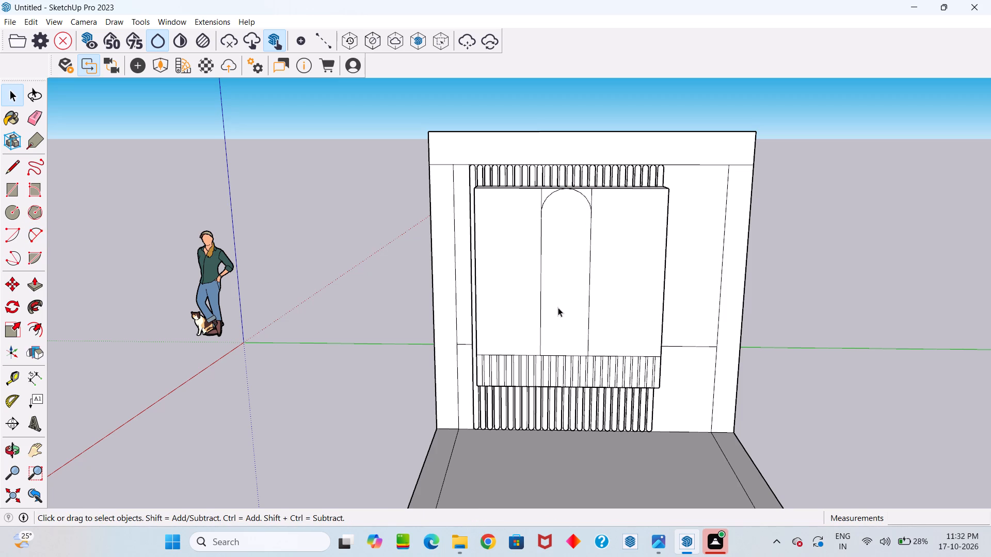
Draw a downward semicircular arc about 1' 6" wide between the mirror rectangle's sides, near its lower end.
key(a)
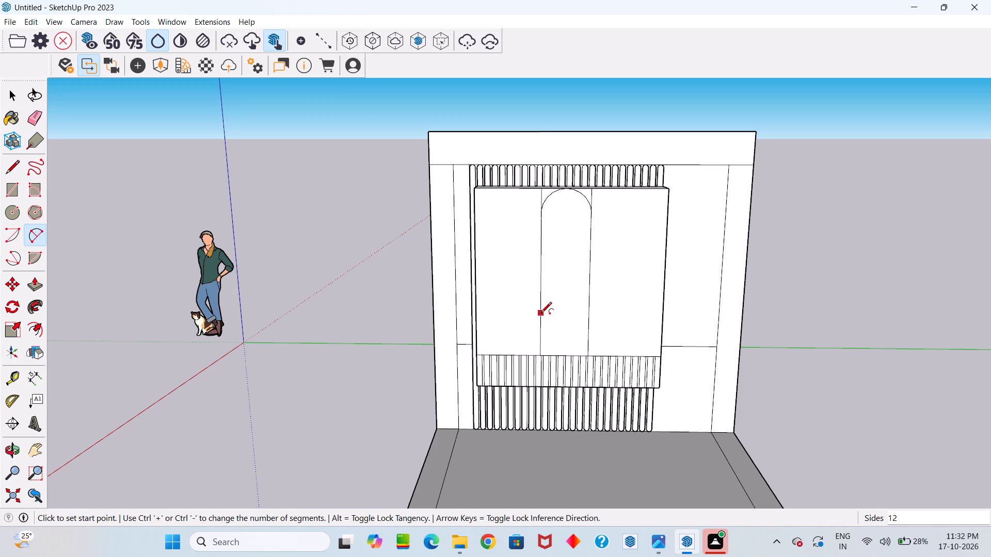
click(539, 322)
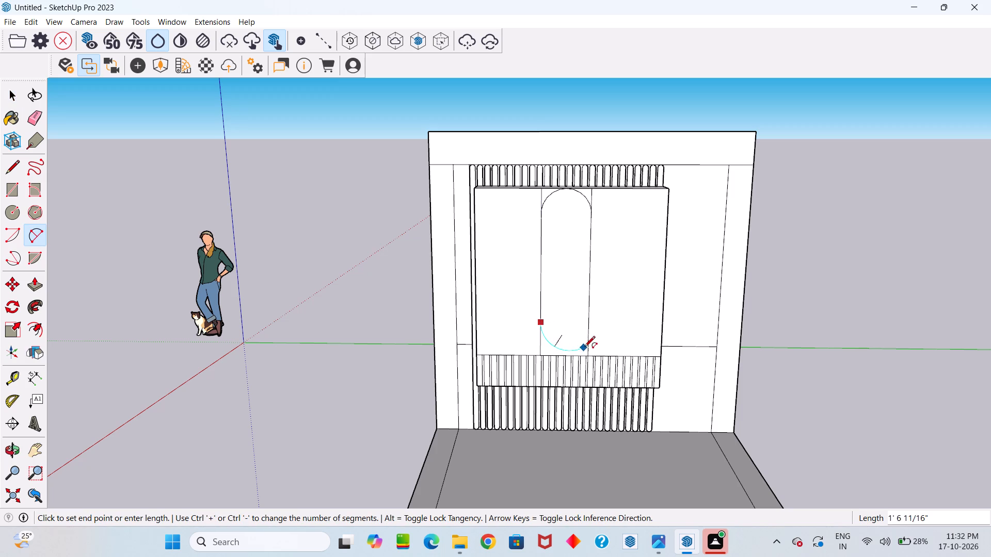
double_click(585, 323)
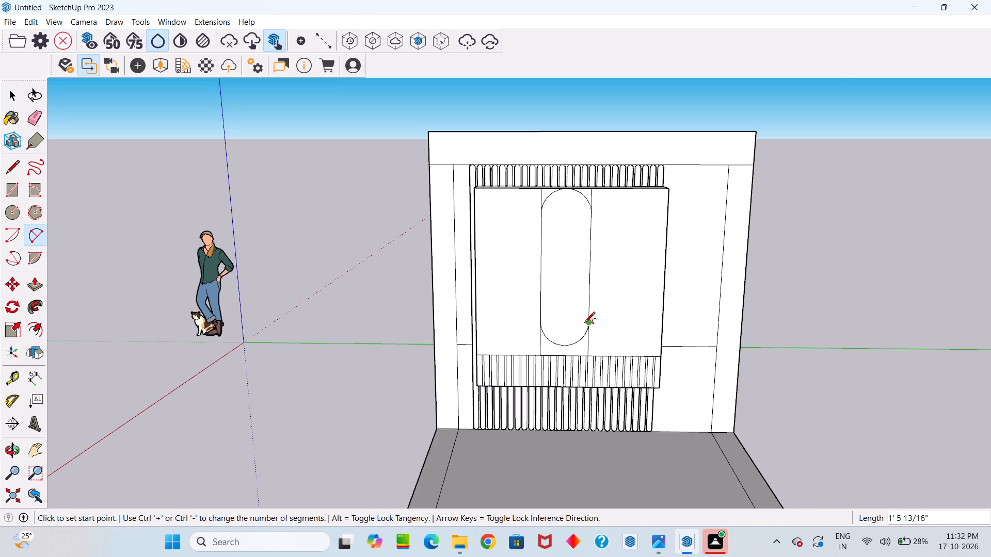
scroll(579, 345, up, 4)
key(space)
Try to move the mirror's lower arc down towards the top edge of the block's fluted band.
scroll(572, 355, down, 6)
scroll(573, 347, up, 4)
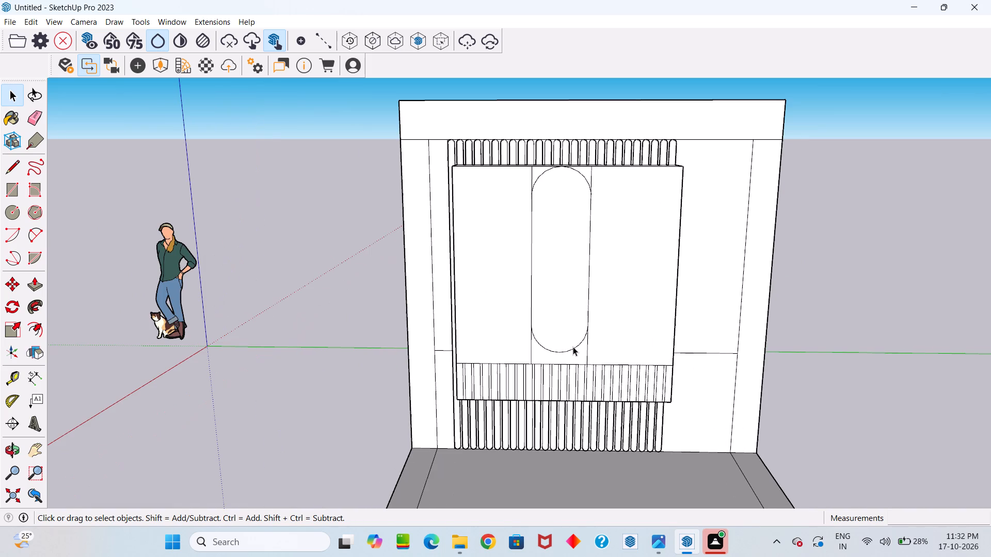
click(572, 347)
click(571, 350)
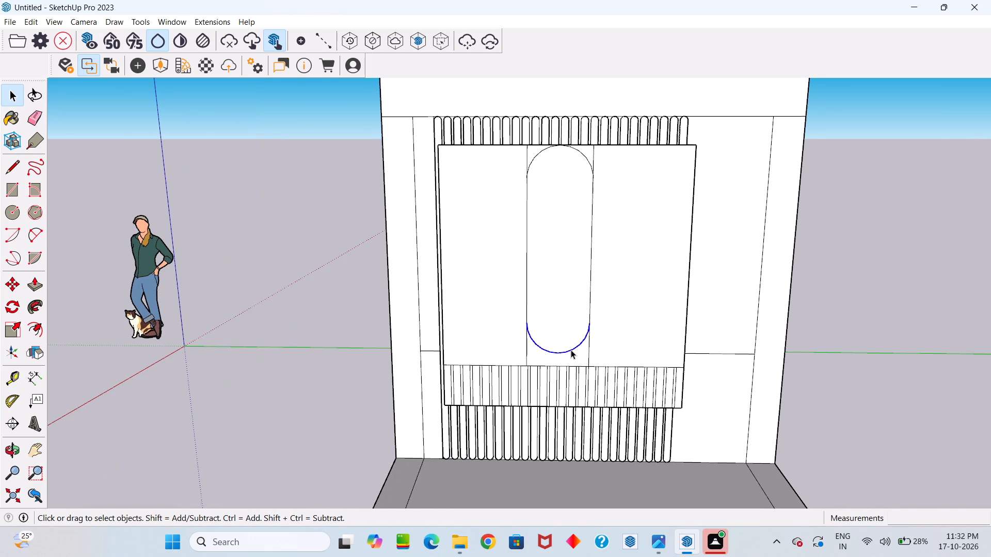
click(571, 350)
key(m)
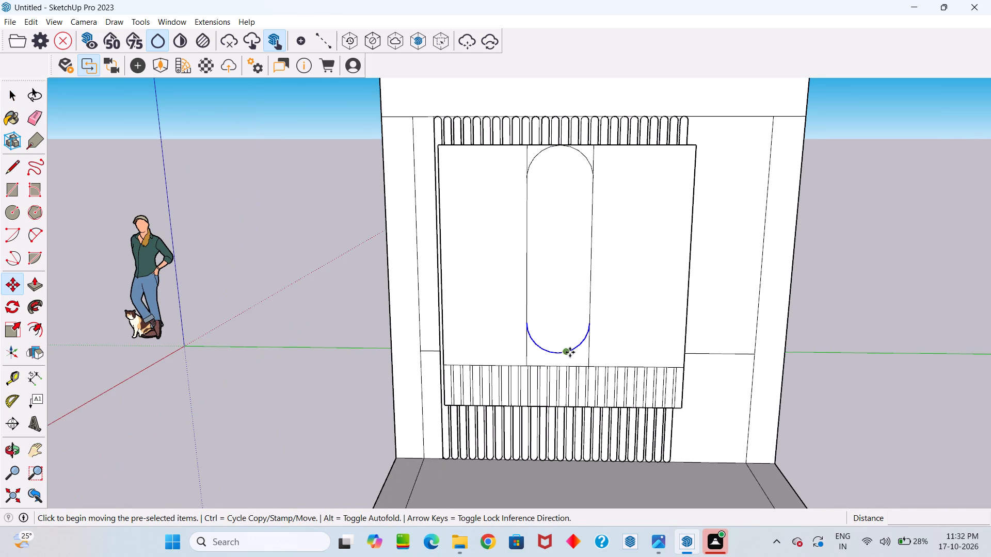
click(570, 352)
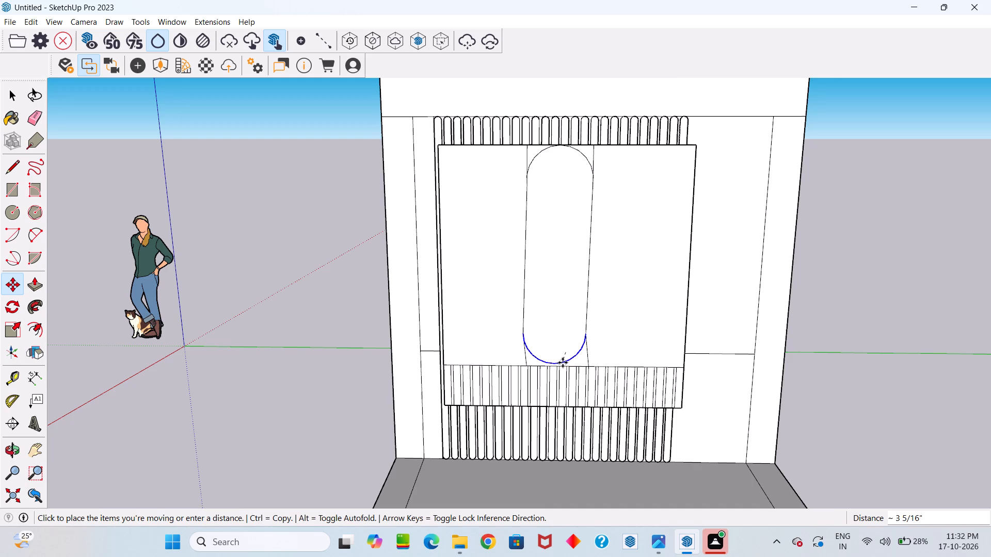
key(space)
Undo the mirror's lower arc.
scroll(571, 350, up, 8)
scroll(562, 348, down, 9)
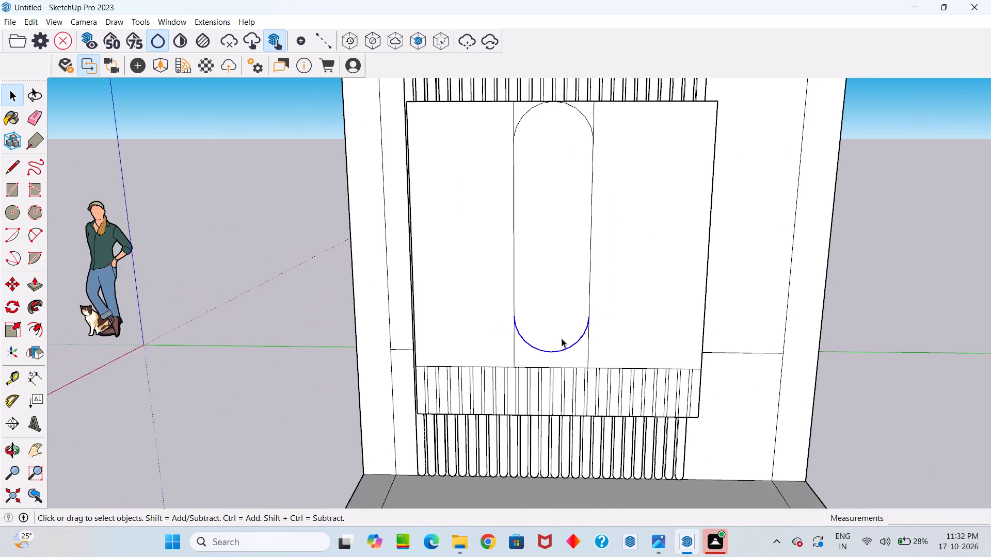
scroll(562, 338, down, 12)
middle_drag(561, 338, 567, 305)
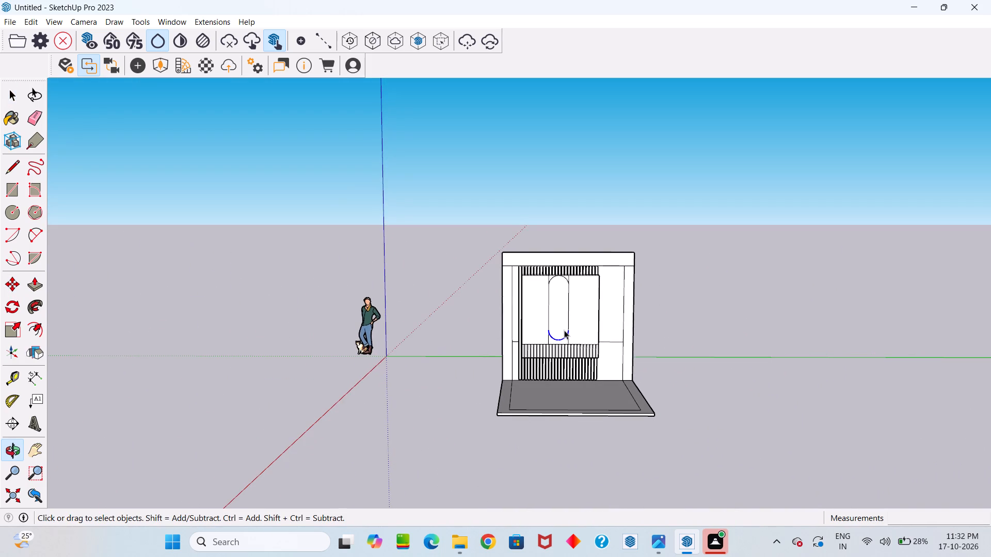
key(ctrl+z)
Draw a downward semicircular arc about 1' 6" wide between the mirror rectangle's sides, just above the fluted band.
scroll(560, 342, up, 5)
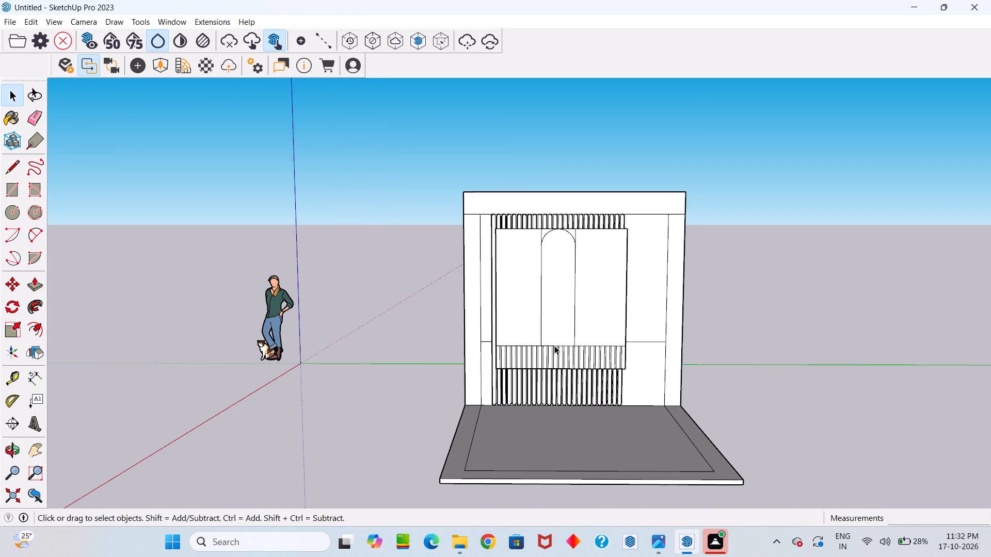
key(a)
click(543, 325)
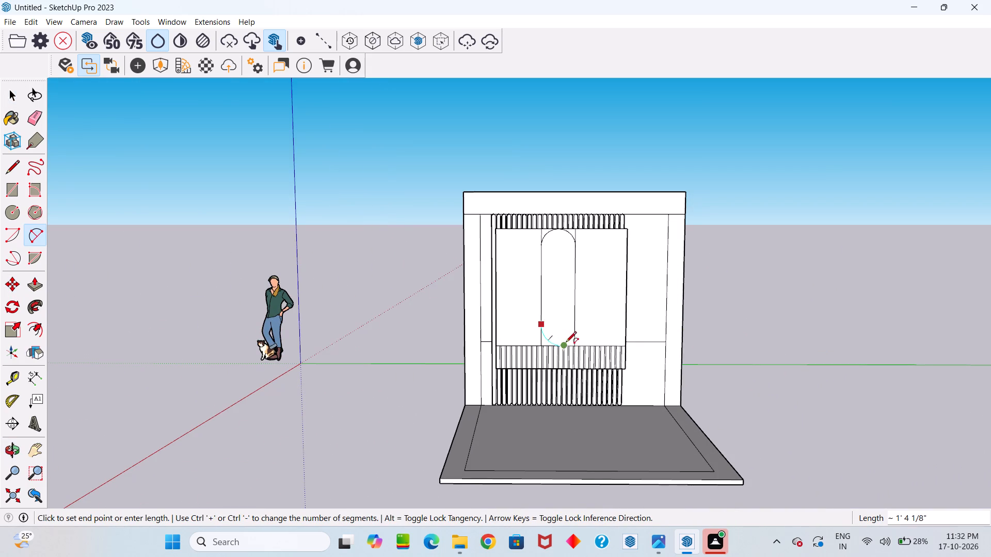
double_click(572, 329)
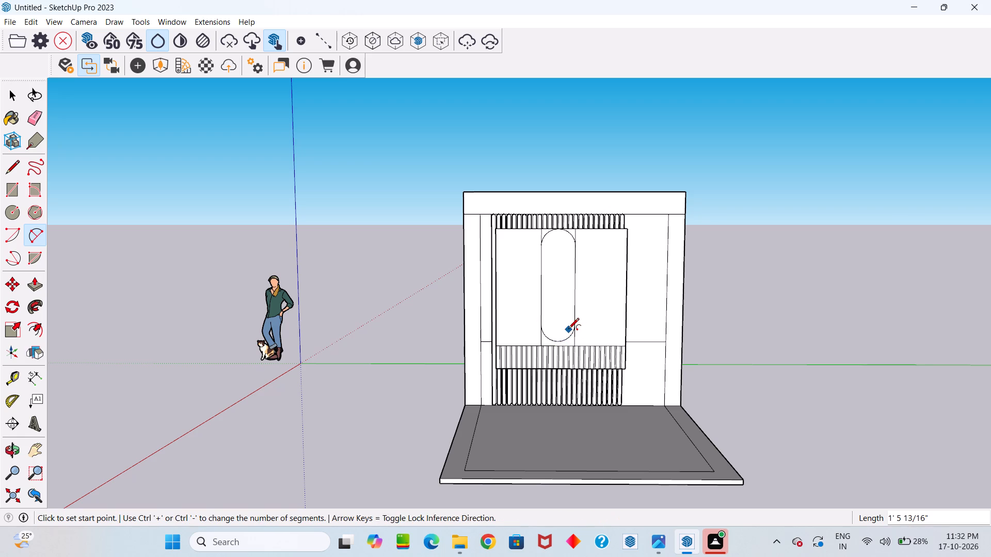
scroll(565, 338, up, 7)
key(space)
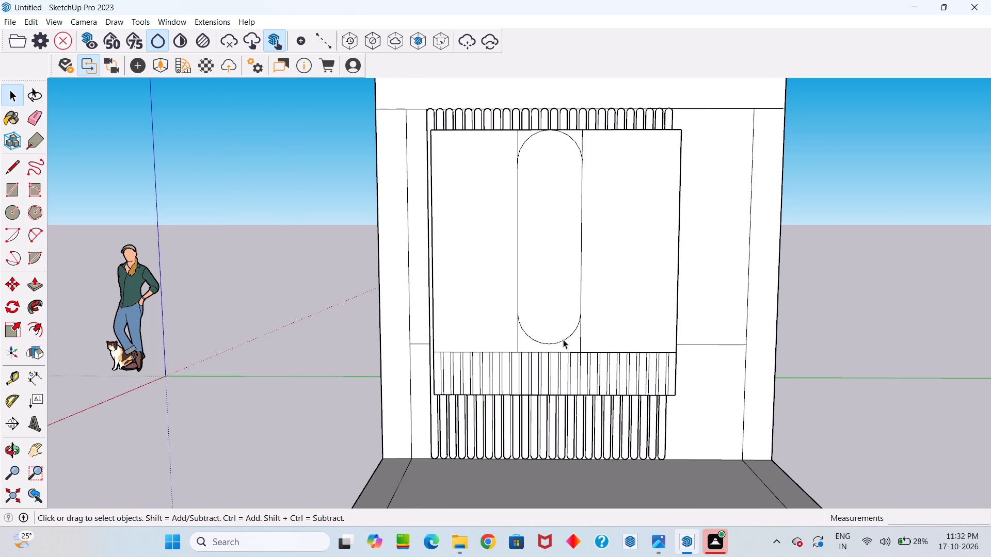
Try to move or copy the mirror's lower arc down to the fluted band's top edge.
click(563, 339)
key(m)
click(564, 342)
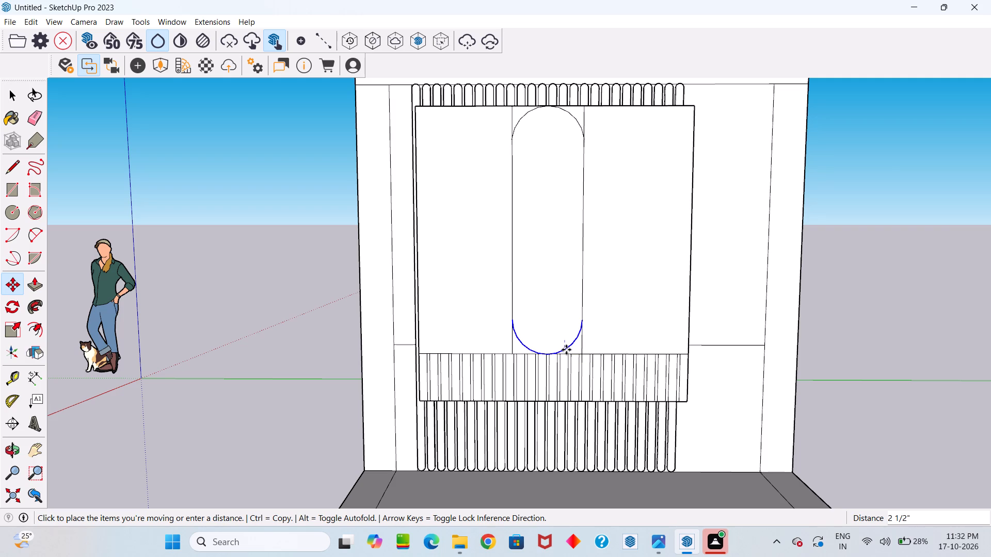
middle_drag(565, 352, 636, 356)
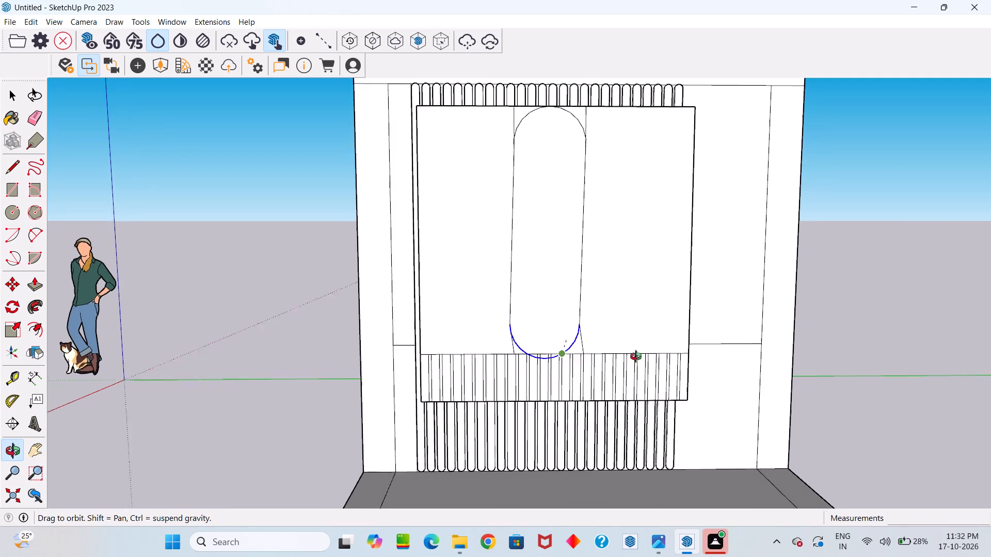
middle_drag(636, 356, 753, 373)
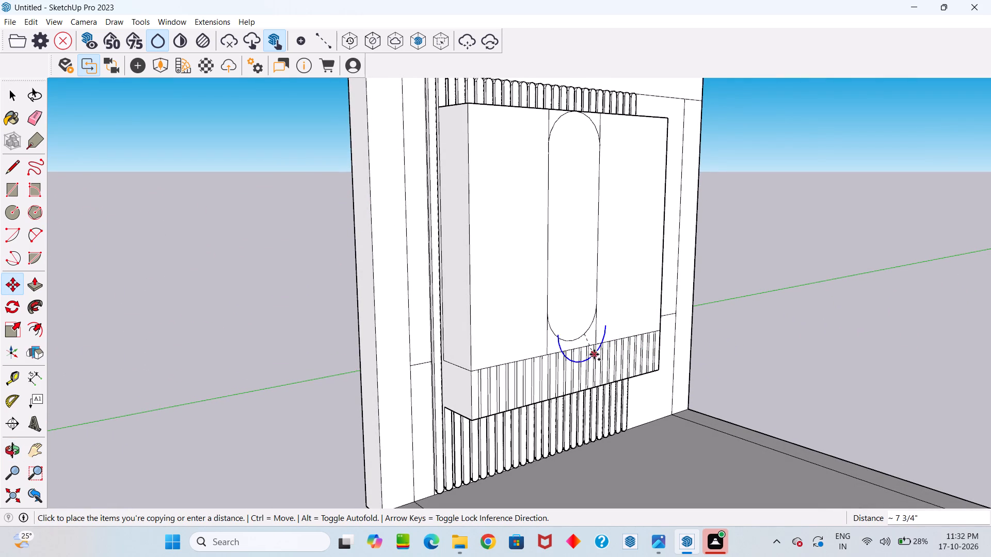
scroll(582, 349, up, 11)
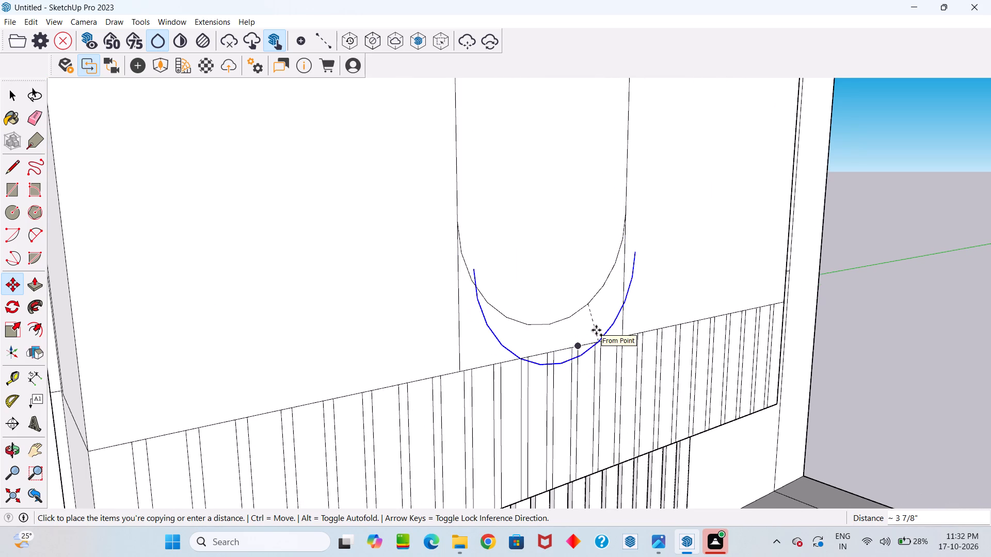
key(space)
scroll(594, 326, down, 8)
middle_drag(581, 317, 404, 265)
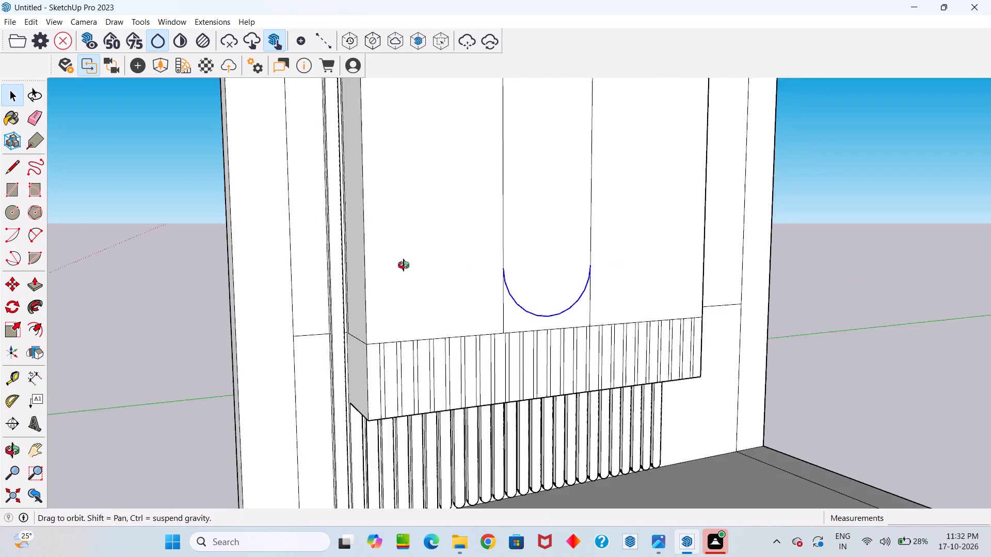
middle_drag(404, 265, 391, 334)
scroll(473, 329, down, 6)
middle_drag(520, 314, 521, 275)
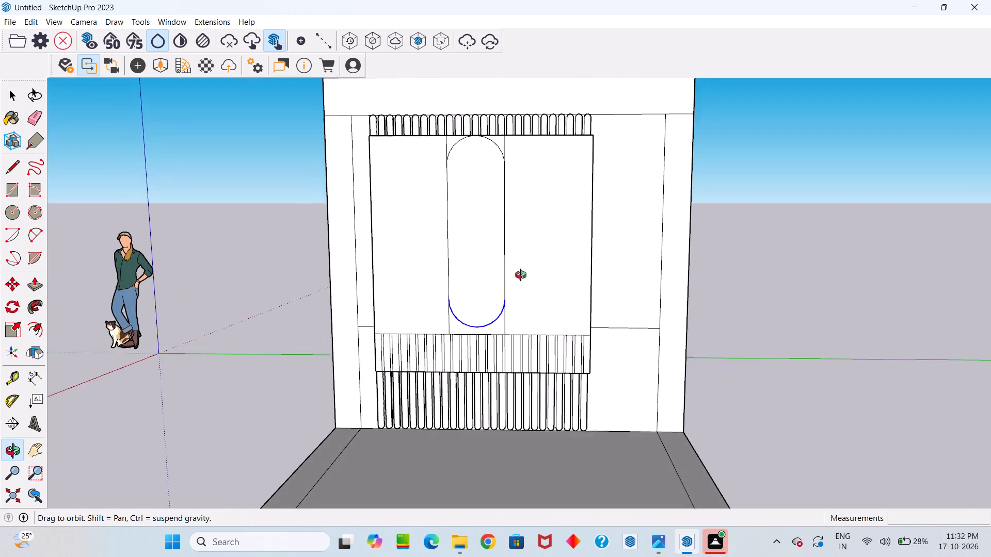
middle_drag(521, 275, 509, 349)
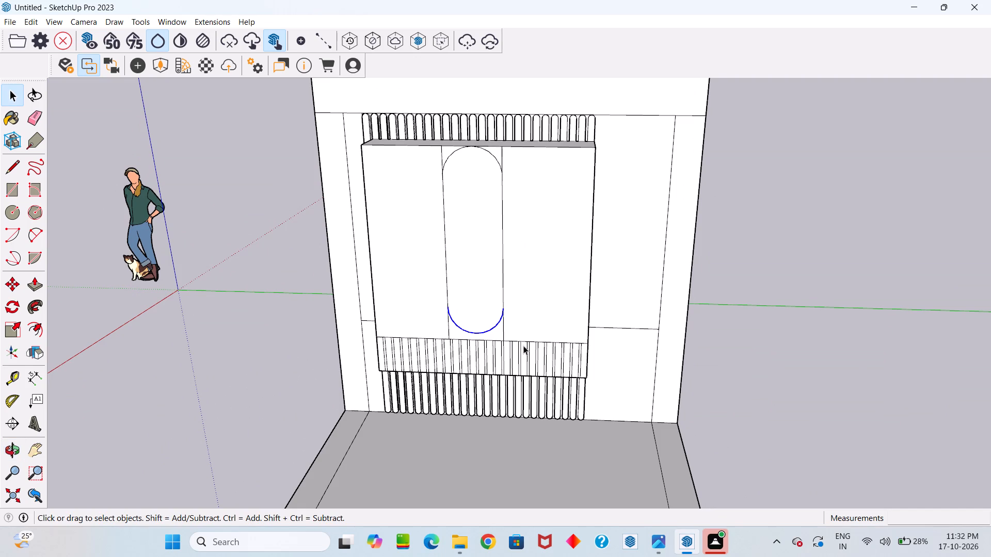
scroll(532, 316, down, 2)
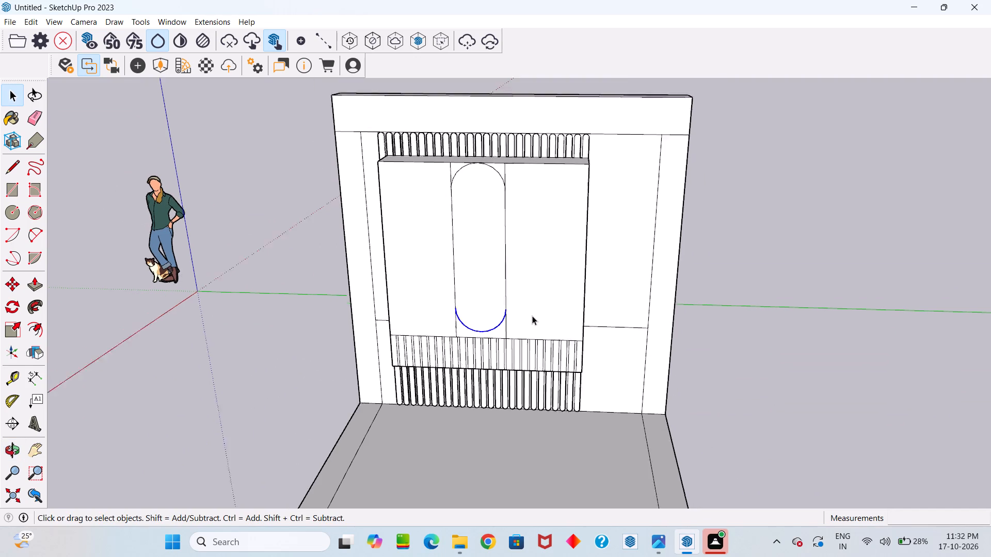
Undo the mirror's lower arc and upper arc, leaving only the two vertical side lines on the block's front face.
scroll(532, 316, down, 6)
middle_drag(530, 320, 542, 245)
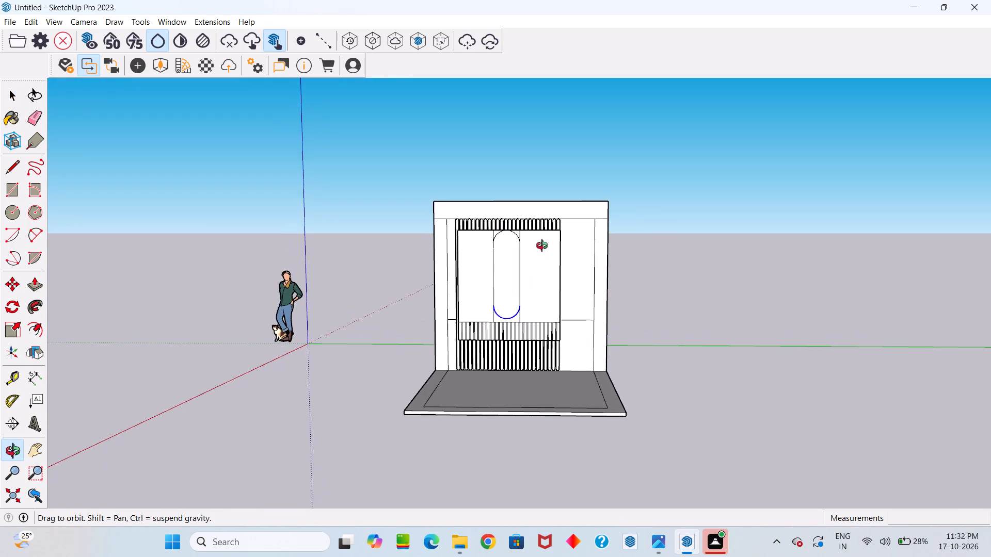
middle_drag(542, 245, 537, 293)
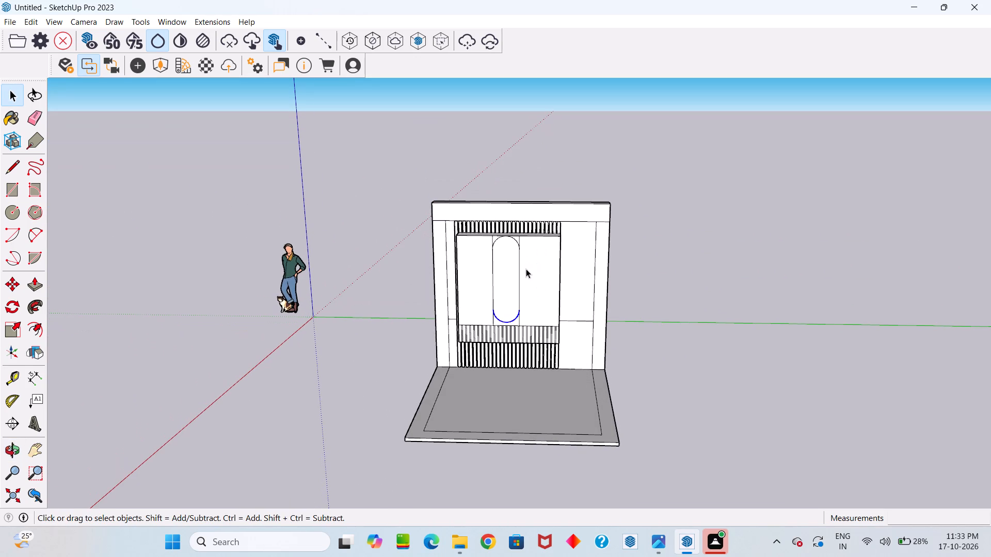
scroll(526, 269, down, 5)
key(ctrl+z)
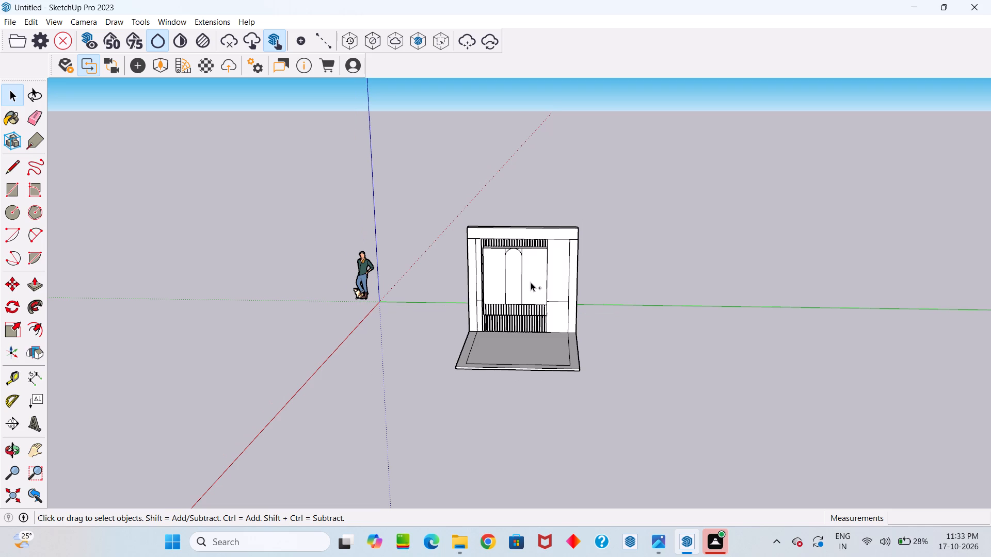
key(ctrl+z)
Draw an upward and a downward semicircular arc, each about 1' 6" wide, between the side lines, well inside the block's top edge and fluted band.
ctrl+scroll(510, 263, up, 10)
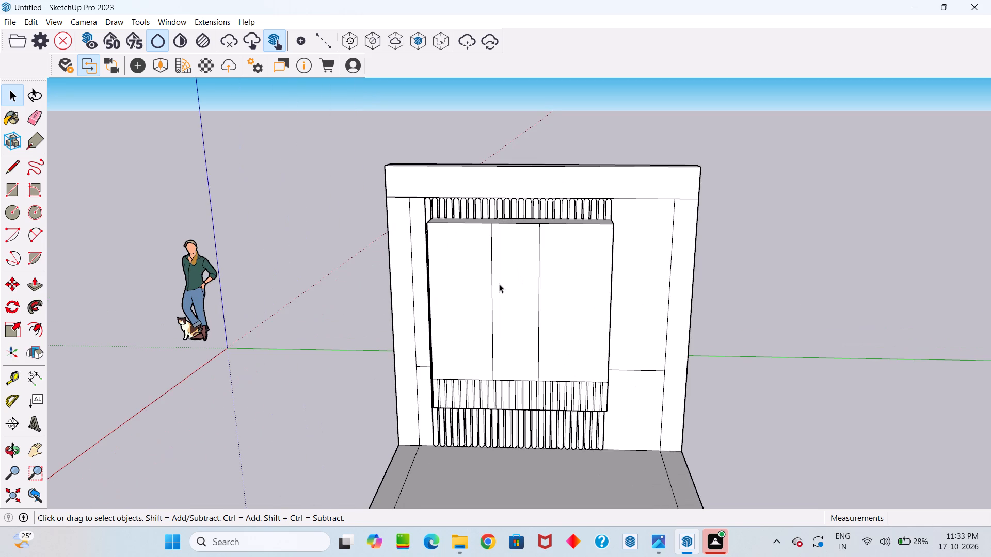
key(a)
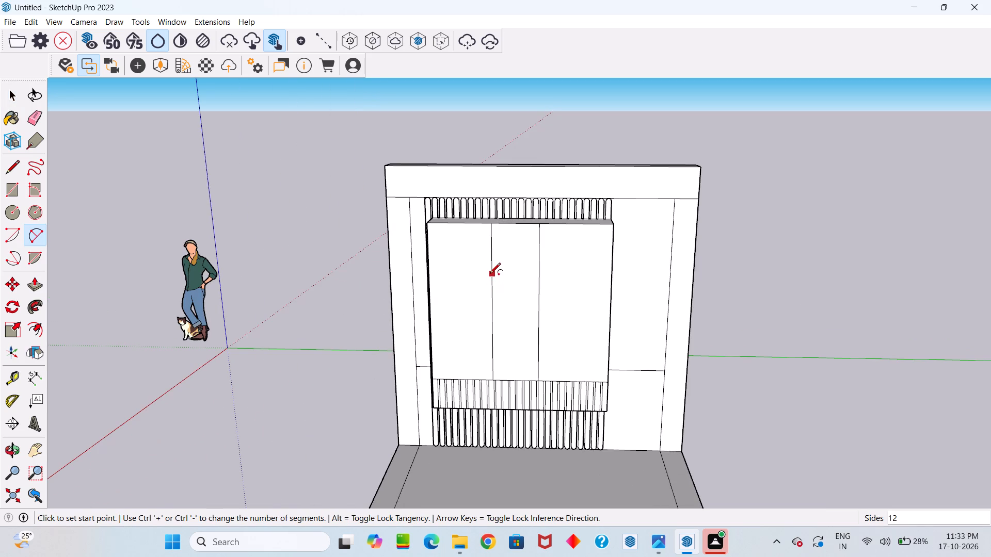
click(491, 271)
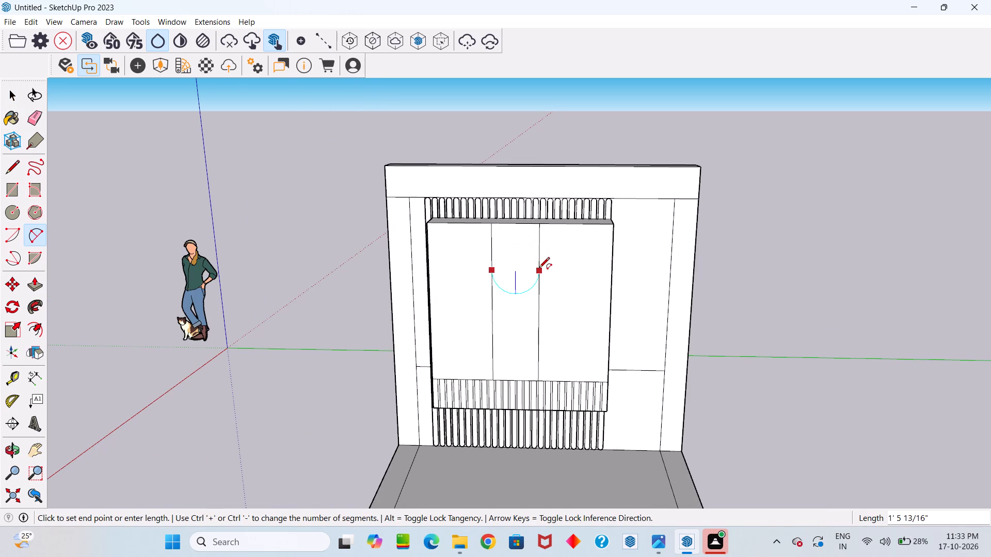
click(539, 269)
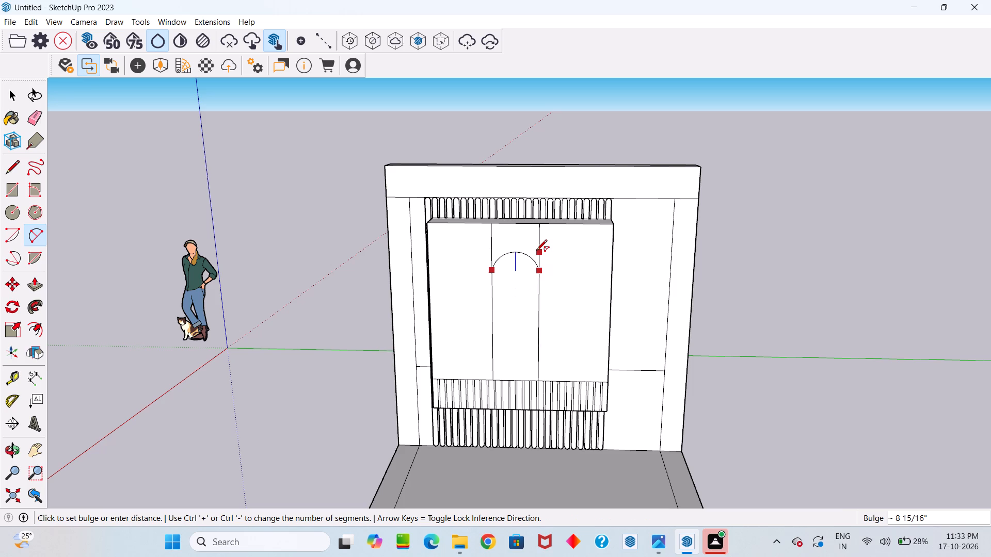
double_click(538, 252)
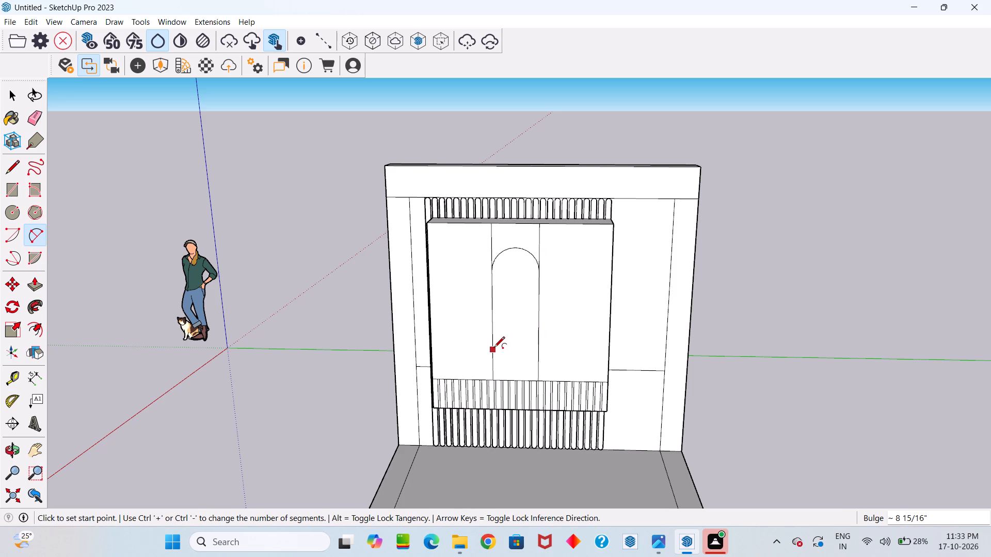
click(495, 325)
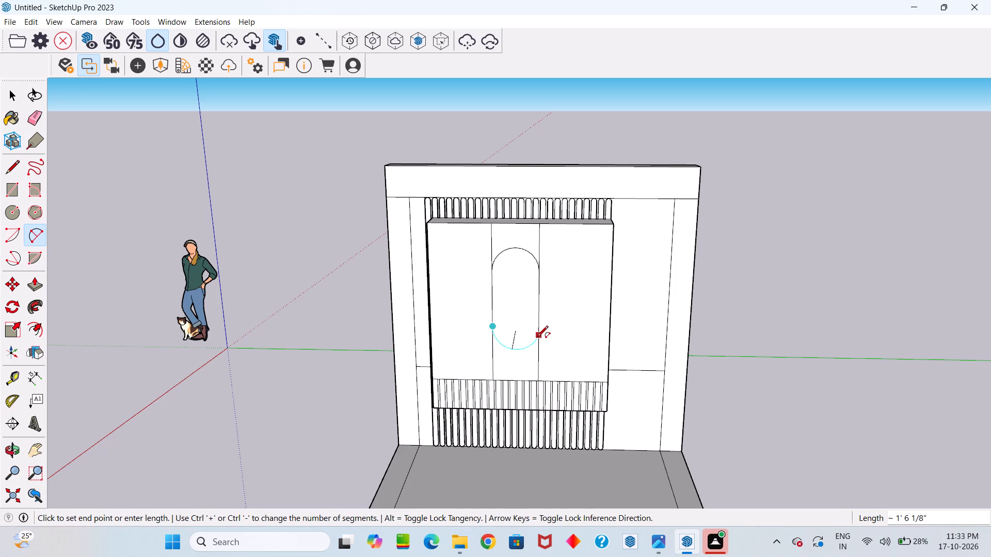
double_click(537, 329)
key(space)
Push the face above the mirror's upper arc back 1' 1/4" through the block's full depth.
scroll(542, 309, down, 2)
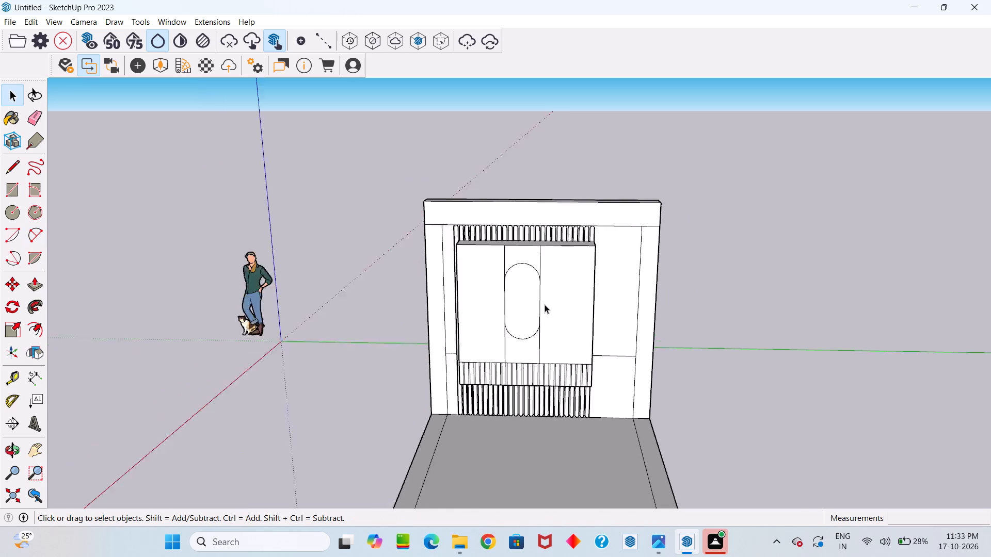
scroll(545, 304, down, 6)
middle_drag(541, 306, 547, 238)
scroll(538, 262, up, 10)
middle_drag(529, 272, 523, 352)
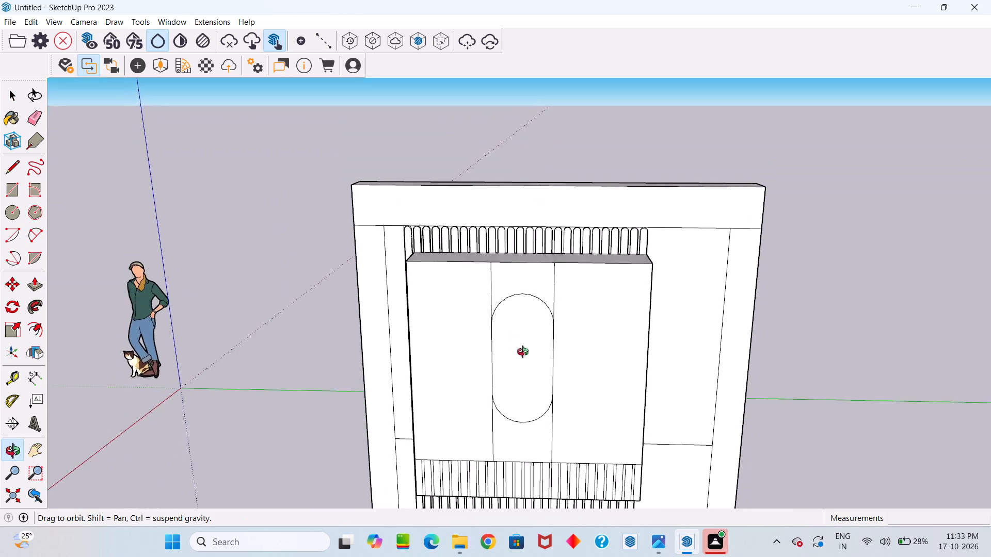
middle_drag(523, 352, 518, 400)
scroll(535, 307, up, 5)
click(533, 287)
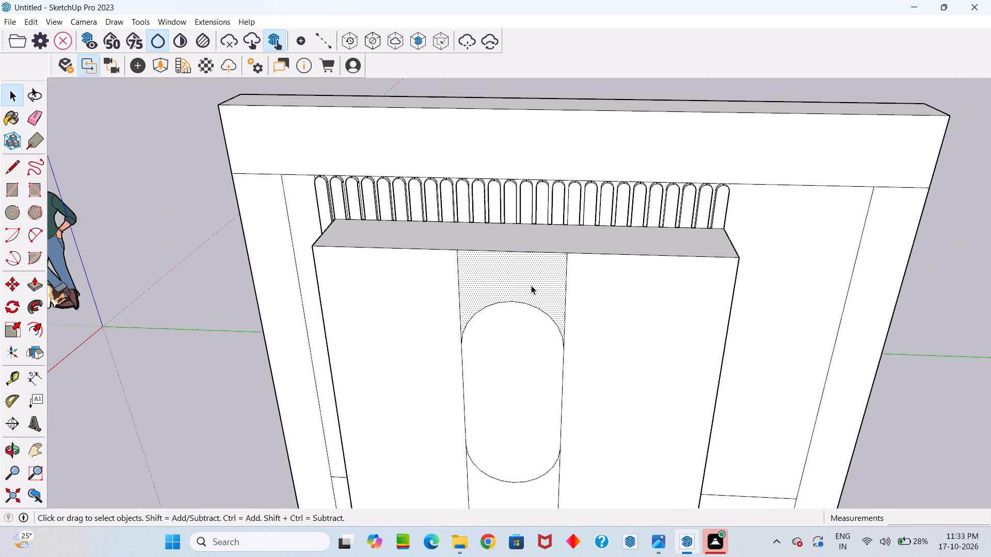
key(p)
click(531, 285)
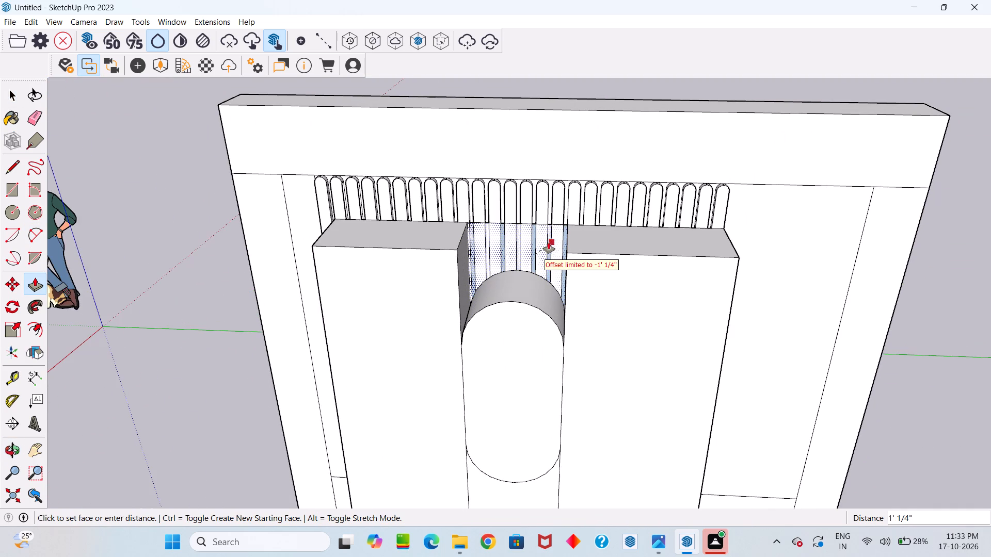
click(549, 230)
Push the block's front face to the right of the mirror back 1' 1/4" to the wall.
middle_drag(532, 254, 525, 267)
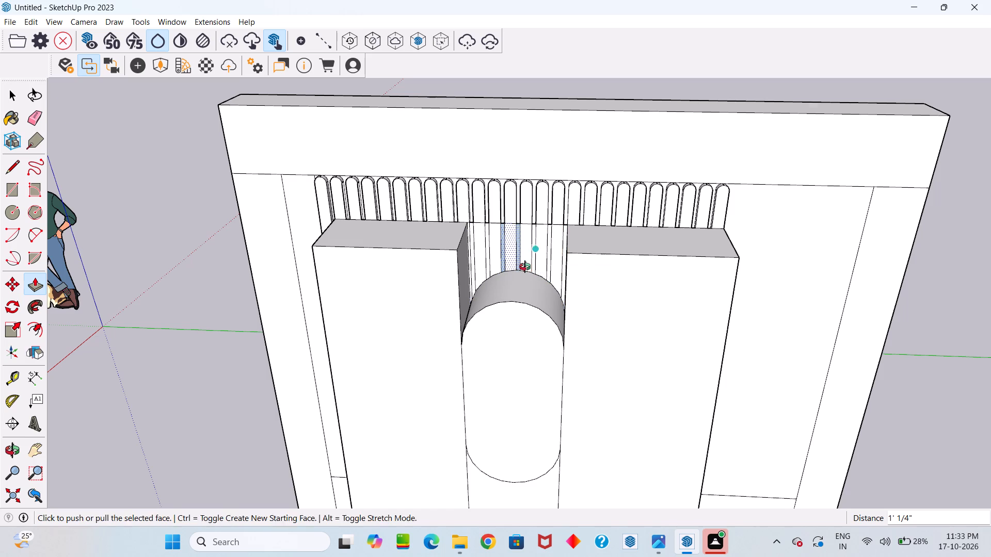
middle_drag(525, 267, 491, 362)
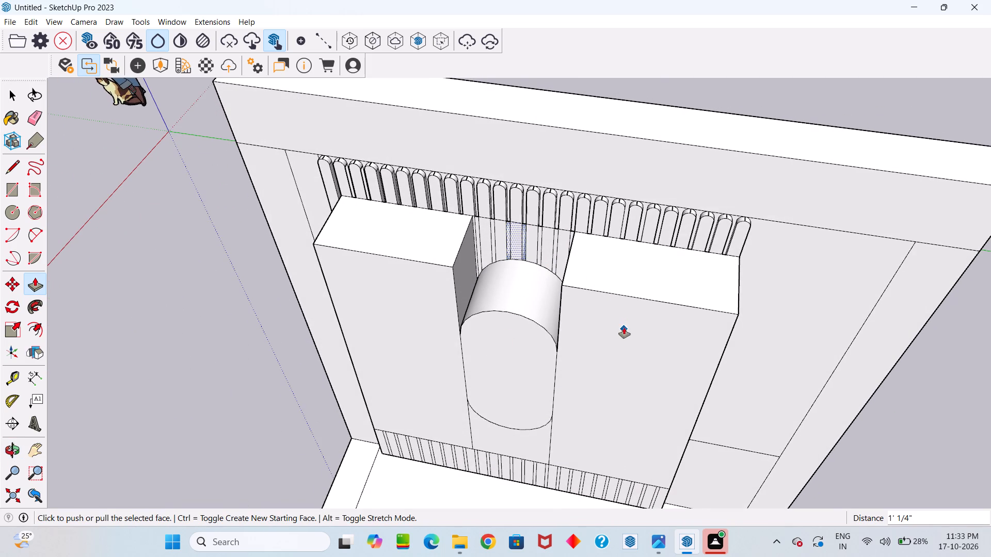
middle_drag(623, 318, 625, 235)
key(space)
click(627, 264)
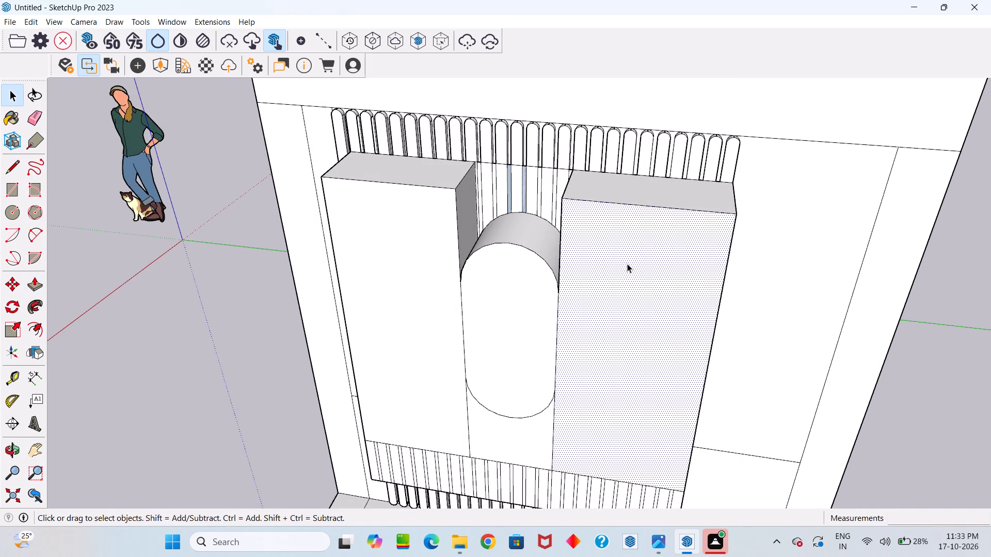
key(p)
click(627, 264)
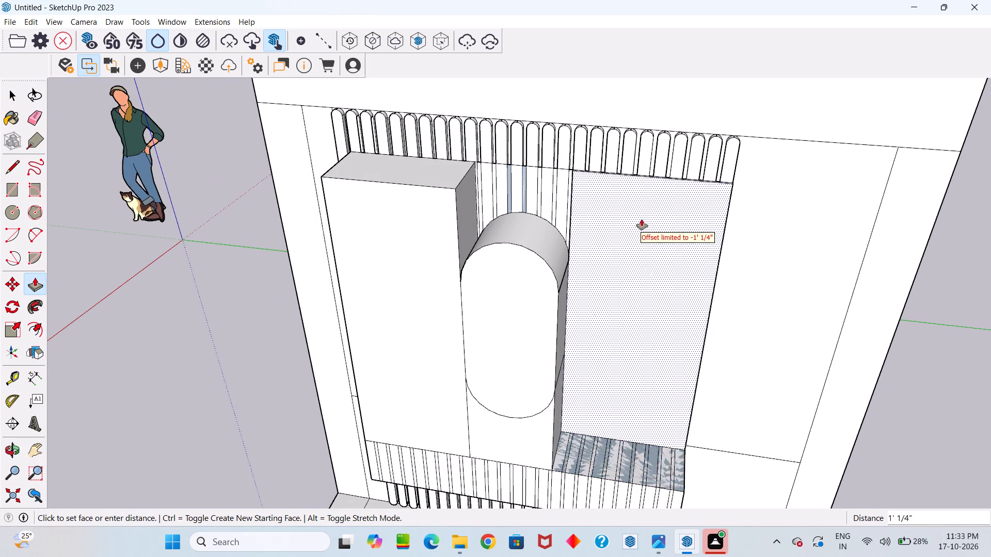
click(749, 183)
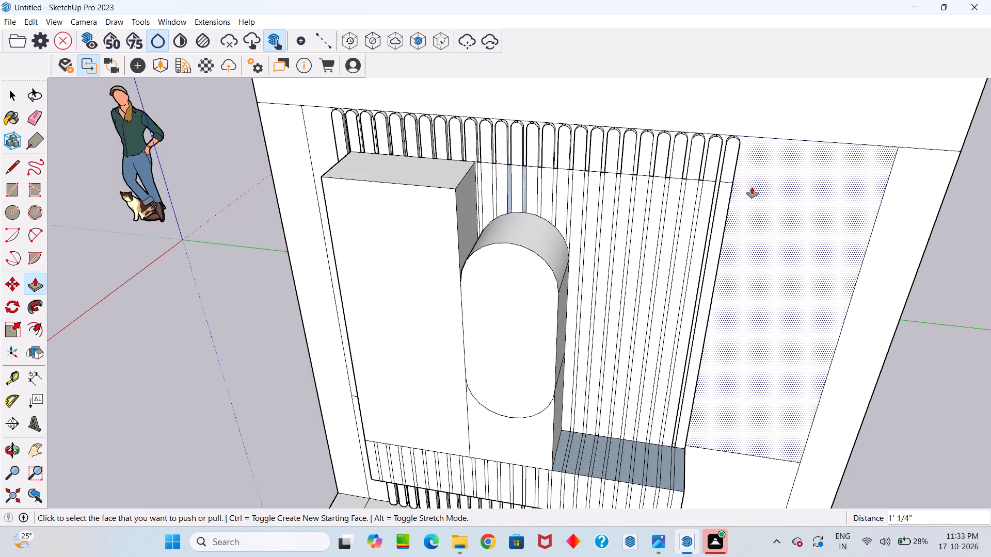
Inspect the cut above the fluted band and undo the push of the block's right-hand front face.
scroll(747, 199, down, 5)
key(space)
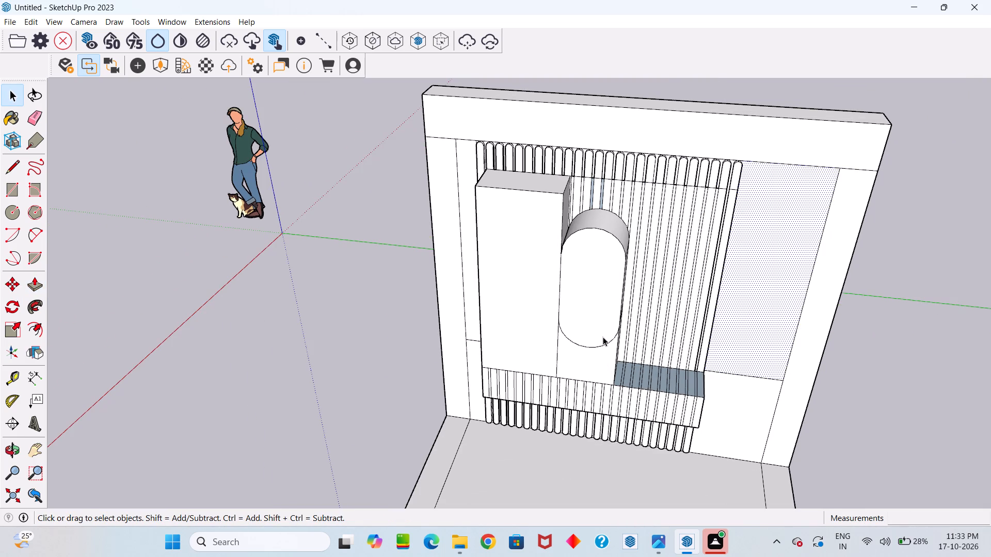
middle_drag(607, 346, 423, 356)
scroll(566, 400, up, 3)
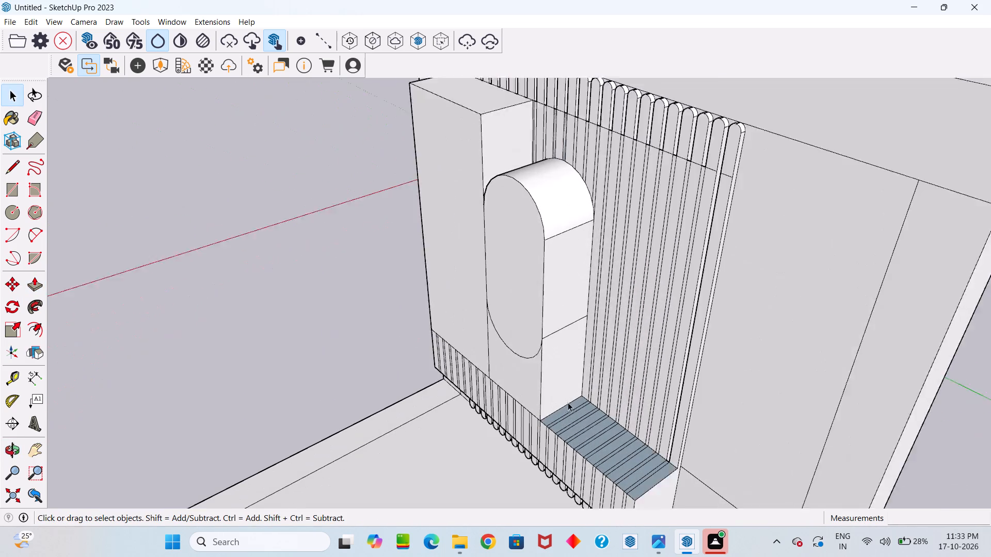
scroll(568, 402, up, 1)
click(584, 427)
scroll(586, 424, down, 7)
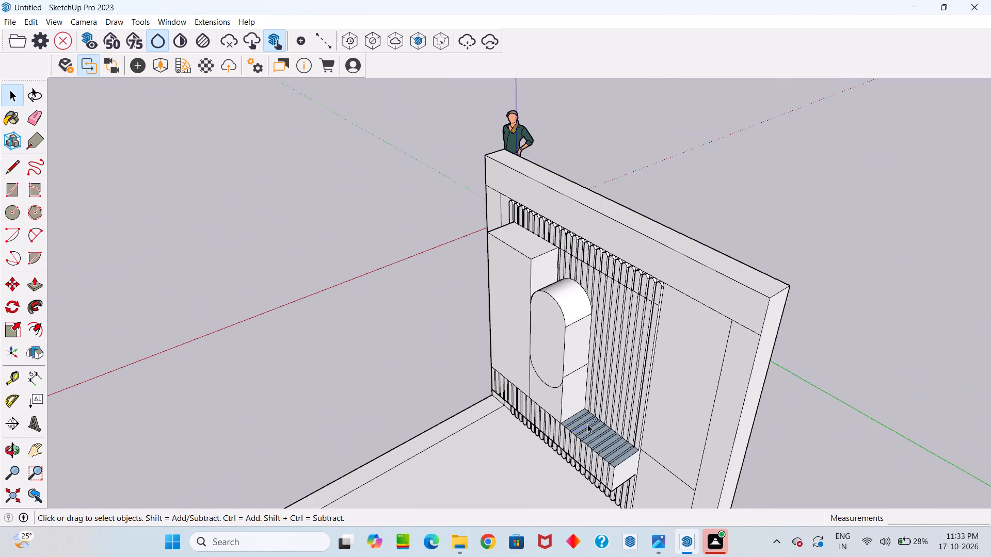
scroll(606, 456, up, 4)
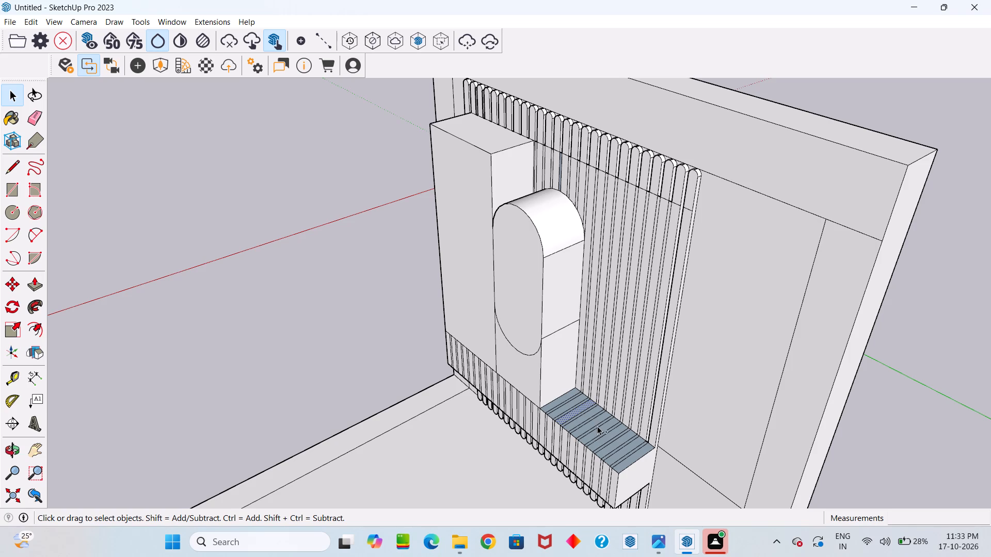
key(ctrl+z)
Push the top of the block's right-hand part down about 1' 6", and a further 3' 6 11/16", leaving a thin ledge above the fluted band.
click(631, 207)
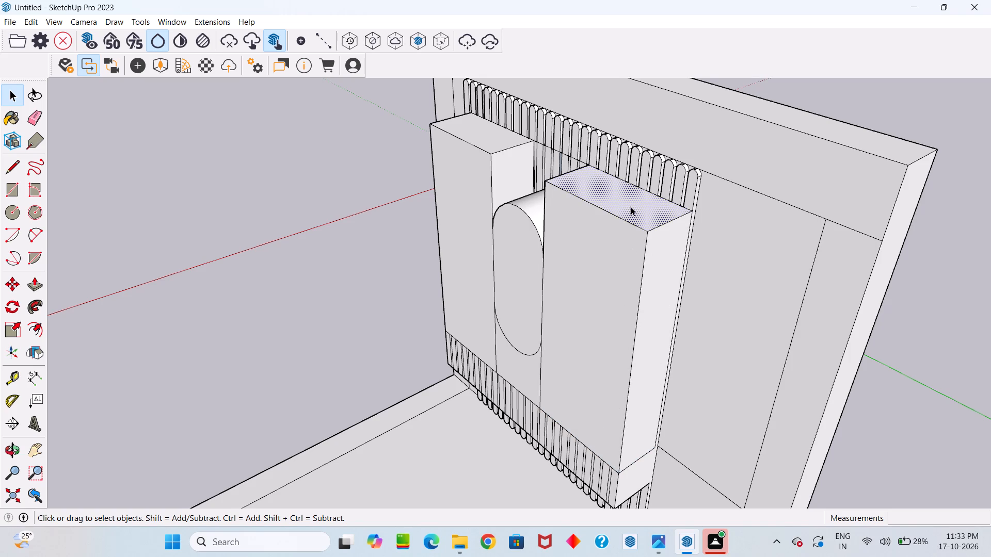
key(p)
click(631, 207)
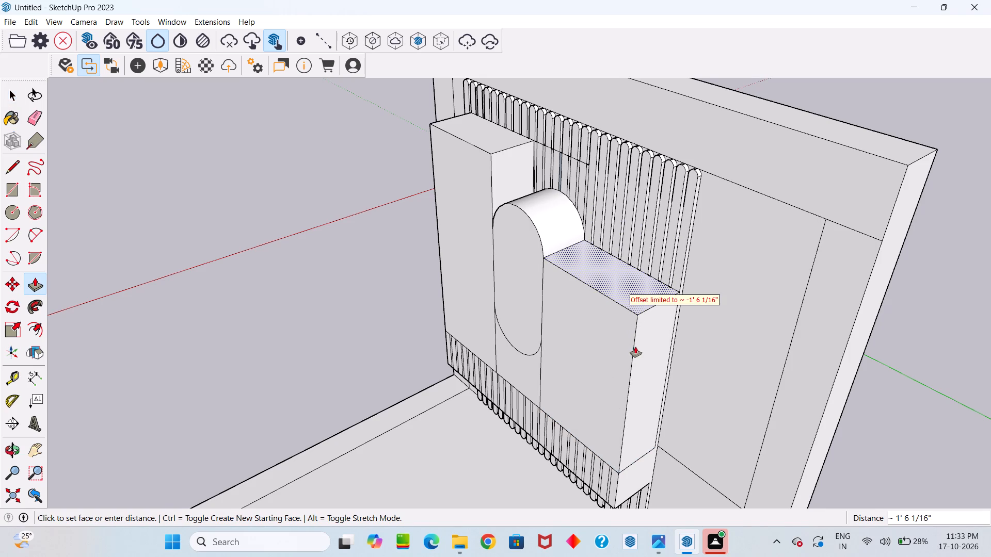
drag(624, 289, 624, 309)
drag(625, 288, 624, 338)
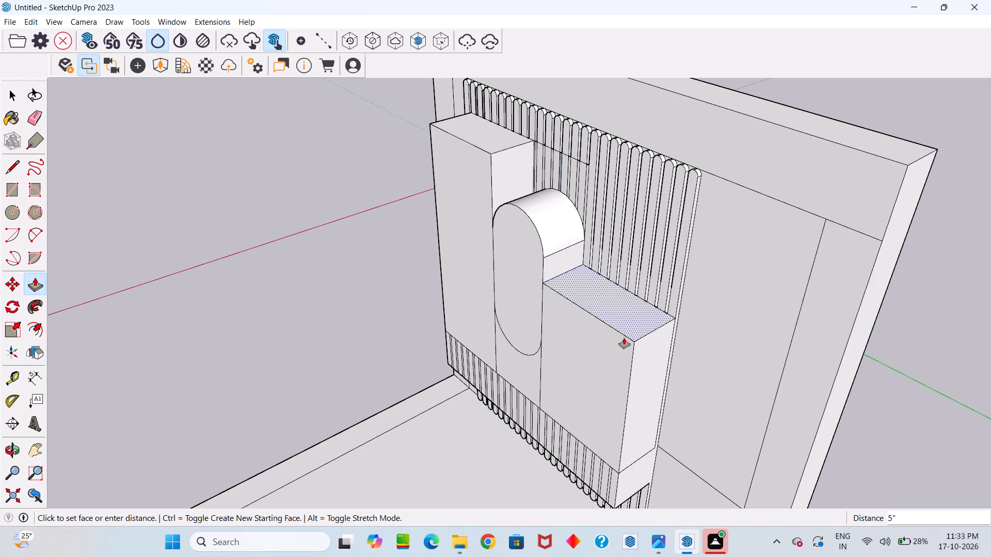
drag(624, 338, 624, 471)
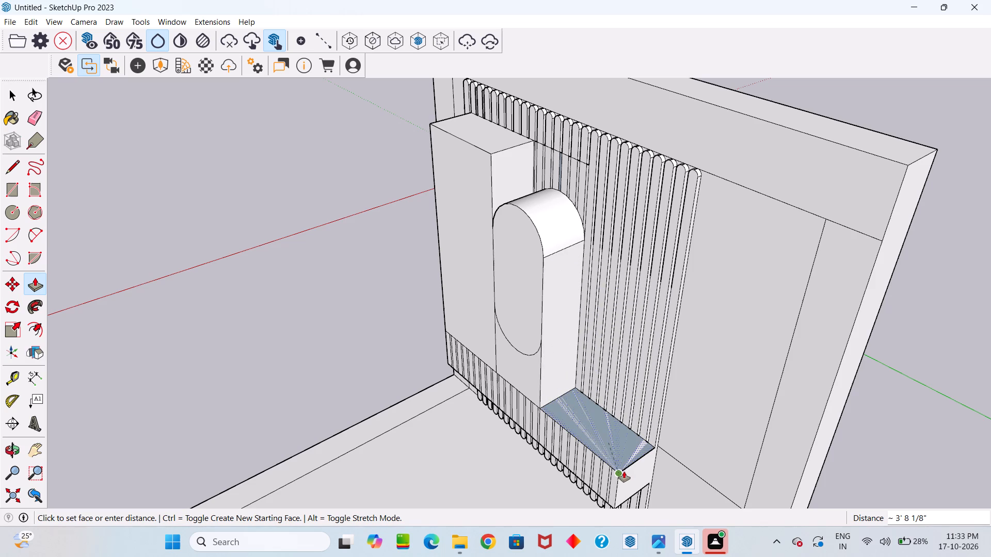
drag(624, 471, 690, 459)
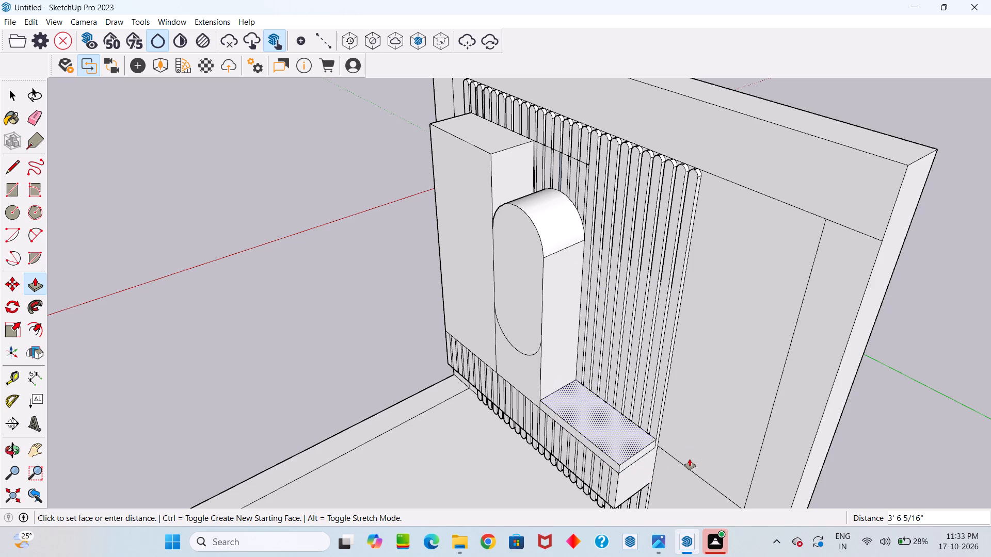
drag(690, 459, 691, 458)
Push the top of the block's left-hand part down about 1' 6 1/16", and a further 3' 7 1/8", leaving a thin ledge above the band.
middle_drag(667, 457, 786, 411)
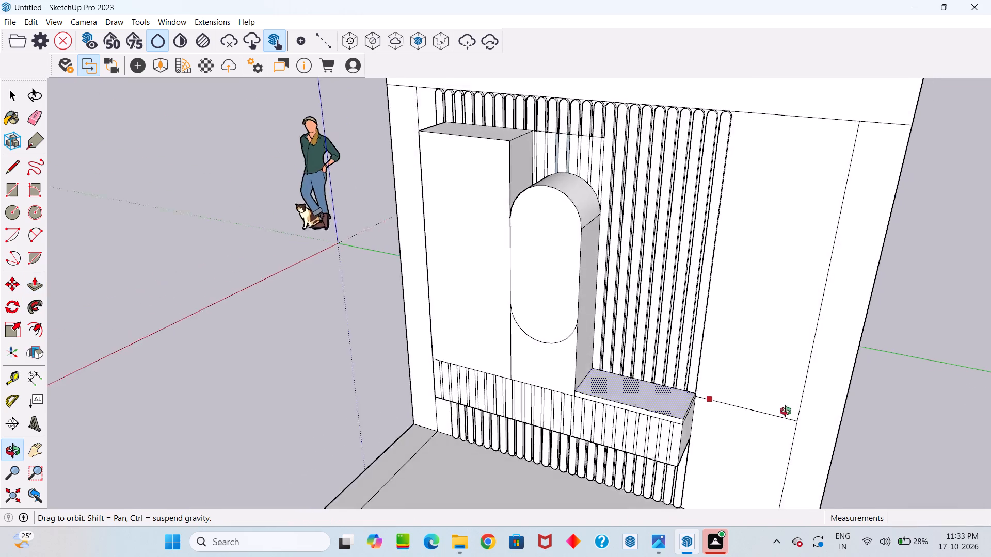
middle_drag(786, 411, 879, 380)
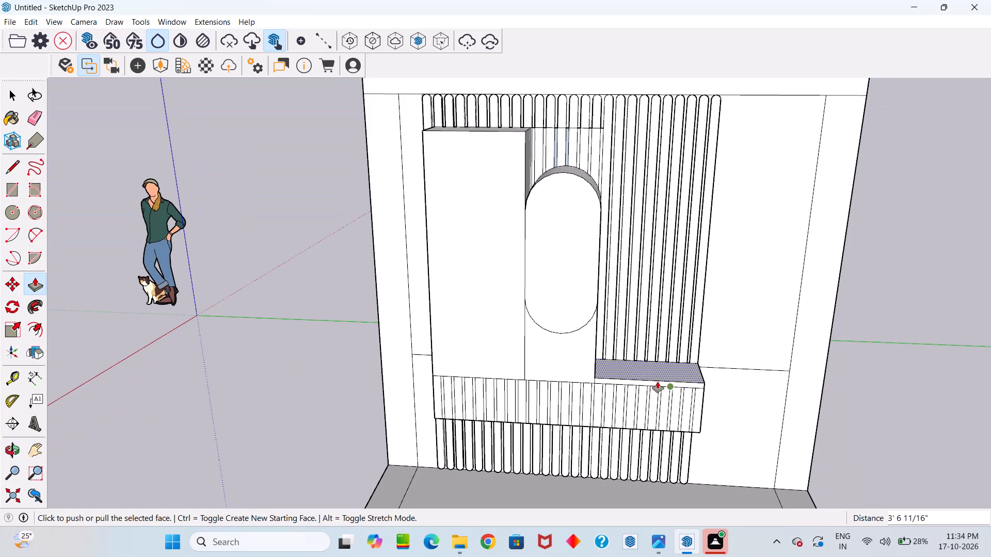
middle_drag(588, 362, 541, 456)
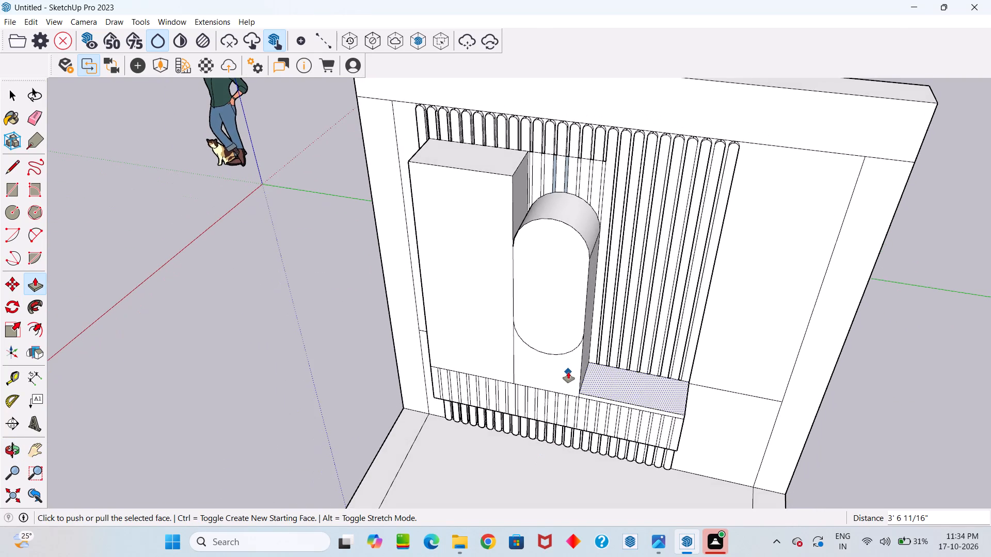
scroll(568, 372, right, 2)
key(space)
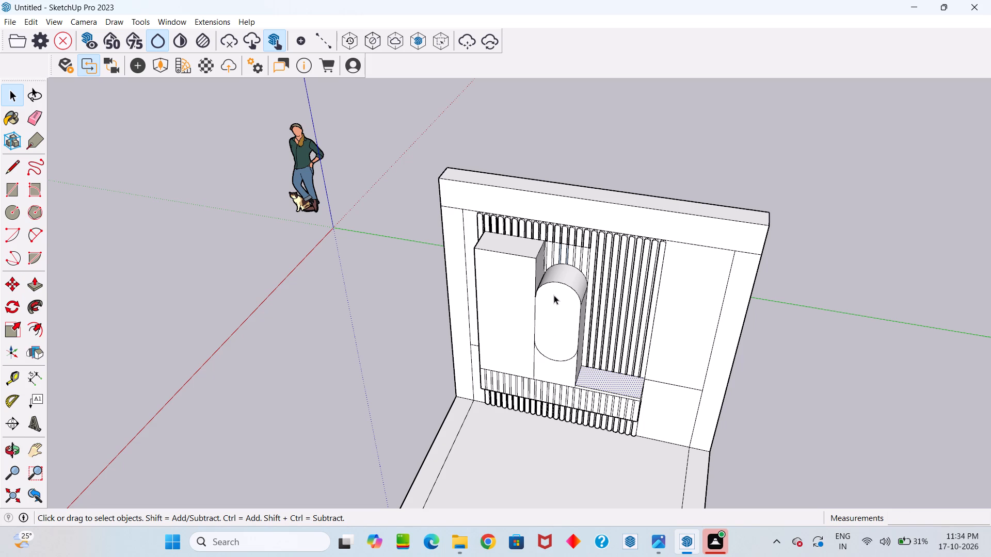
scroll(476, 224, up, 4)
scroll(530, 267, up, 3)
click(533, 257)
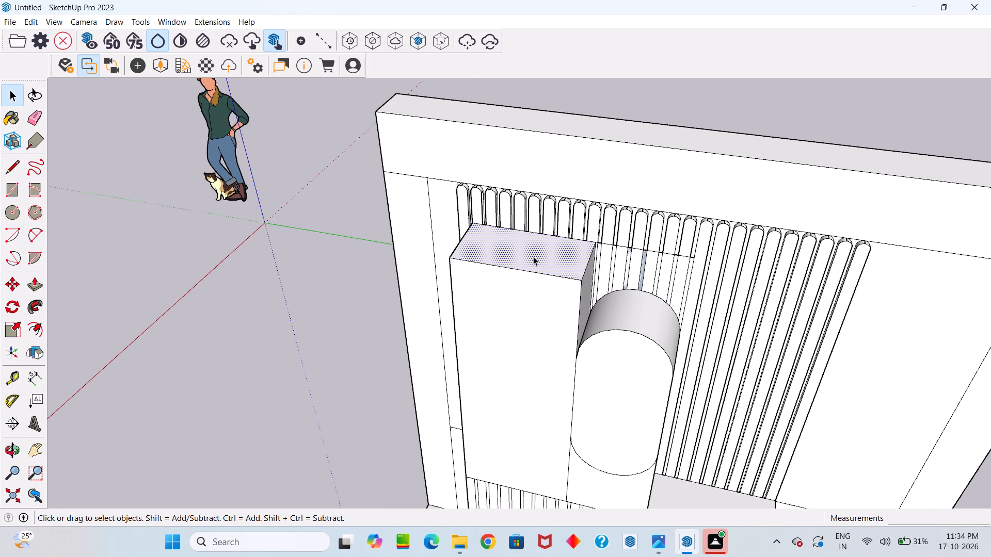
key(p)
click(533, 256)
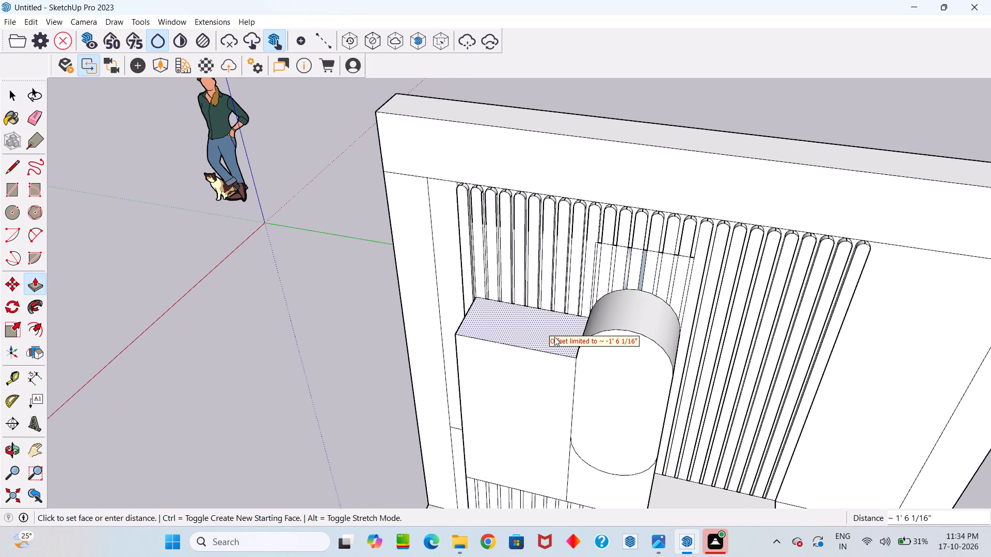
click(573, 354)
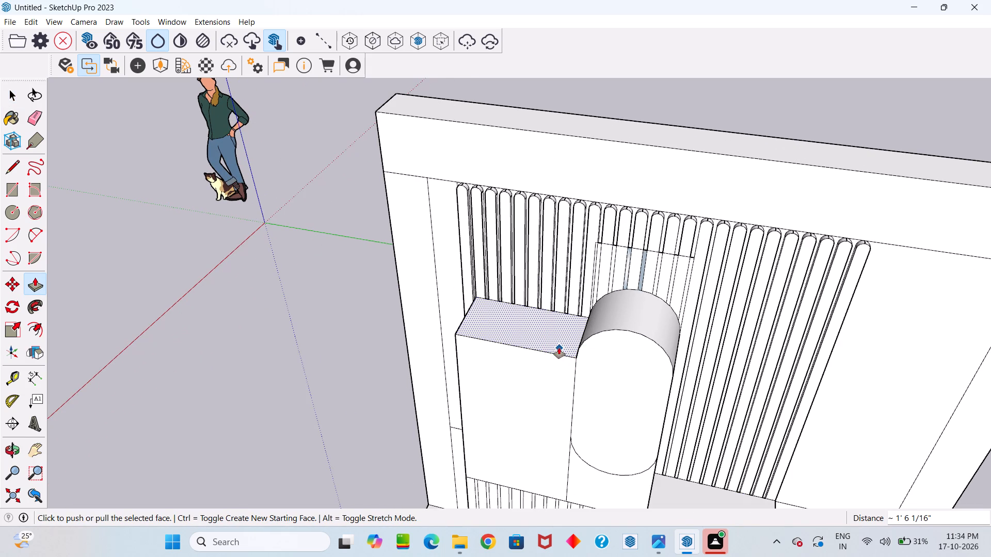
click(551, 338)
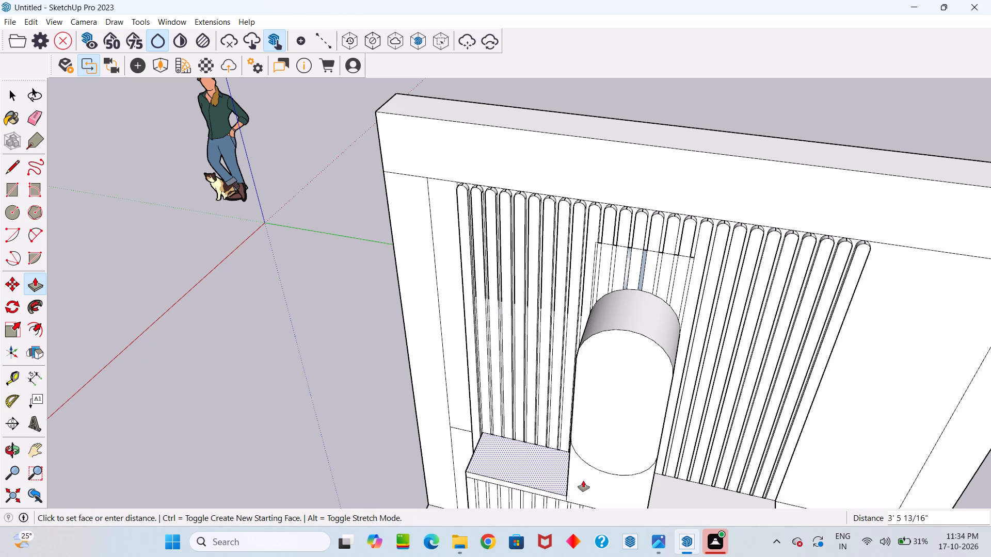
click(585, 483)
Push the face below the mirror's lower arc back 1' 1/4" to the wall.
scroll(571, 453, down, 9)
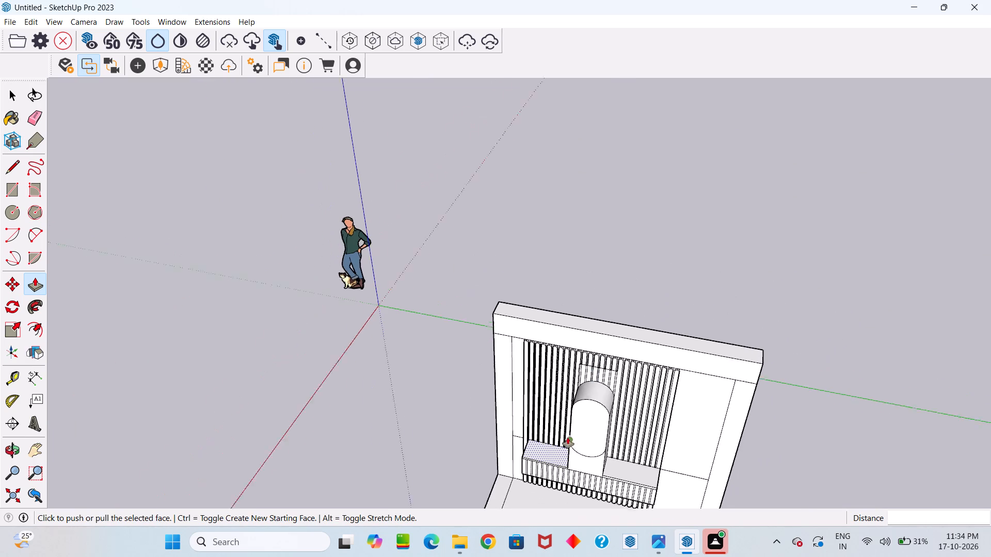
scroll(568, 437, down, 1)
middle_drag(586, 465, 724, 389)
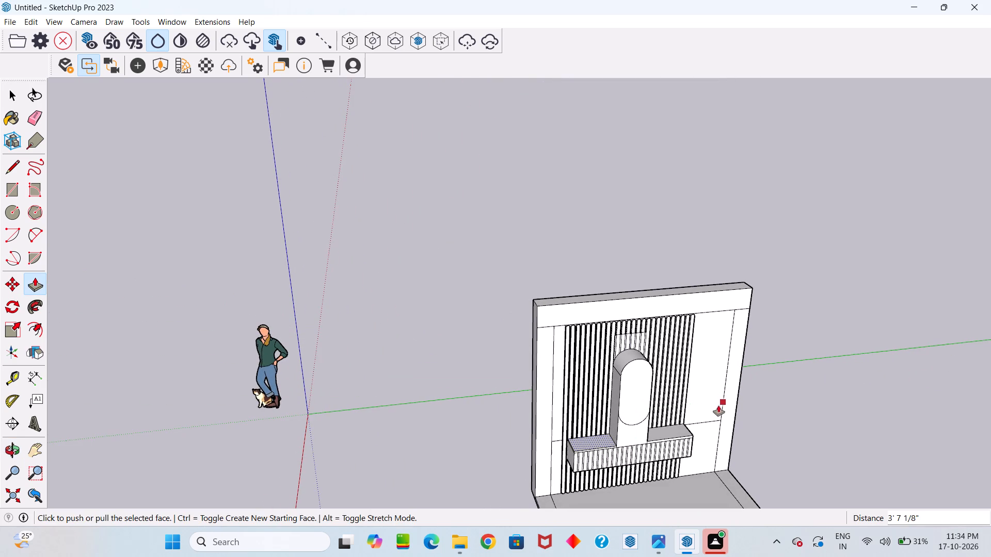
key(space)
scroll(669, 434, up, 10)
click(618, 433)
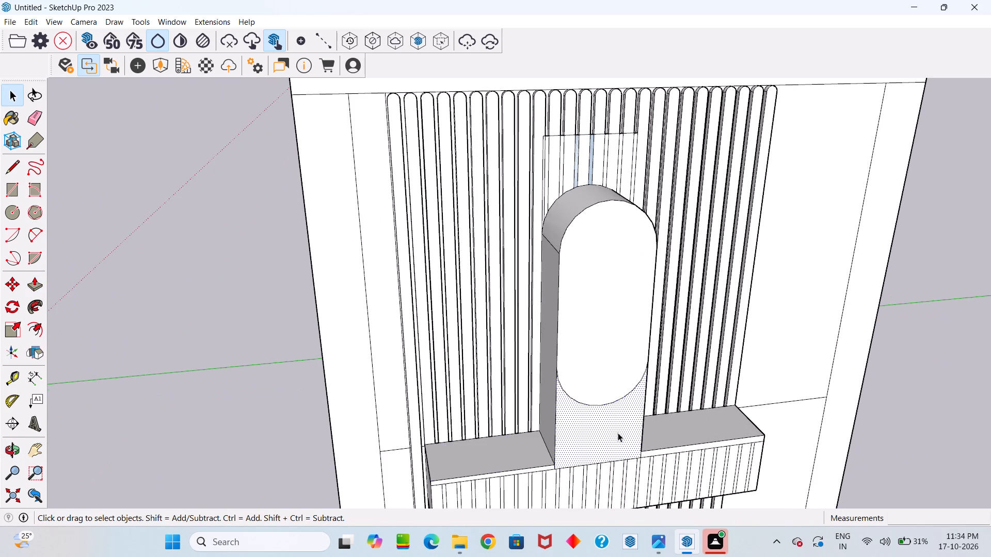
key(p)
click(618, 433)
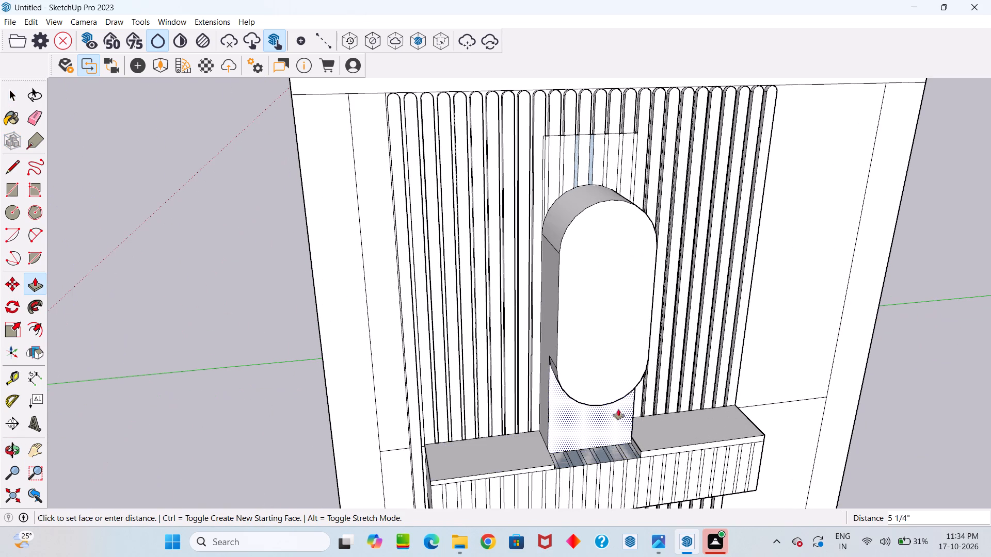
click(654, 382)
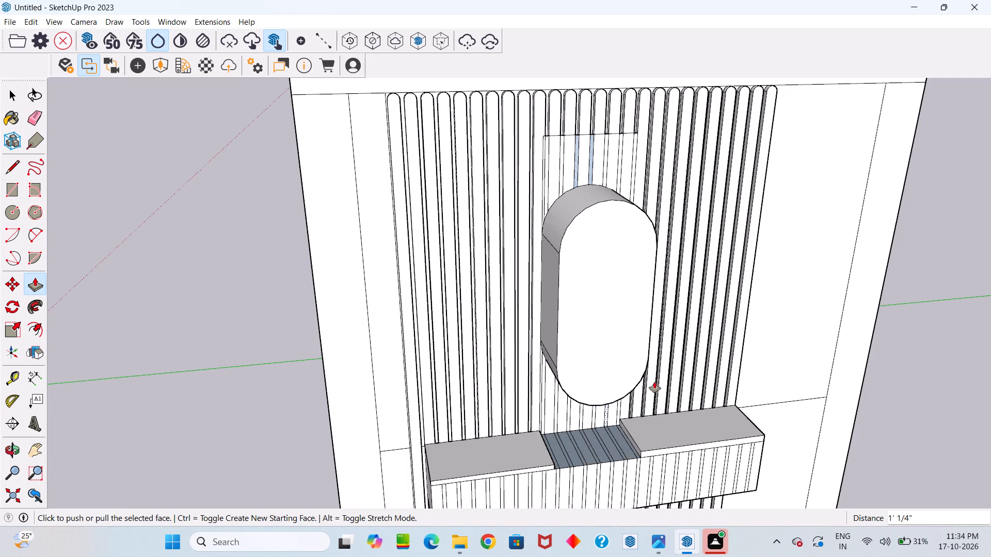
Erase the flute lines crossing the recessed counter surface between the two ledges below the mirror.
middle_drag(646, 407, 616, 457)
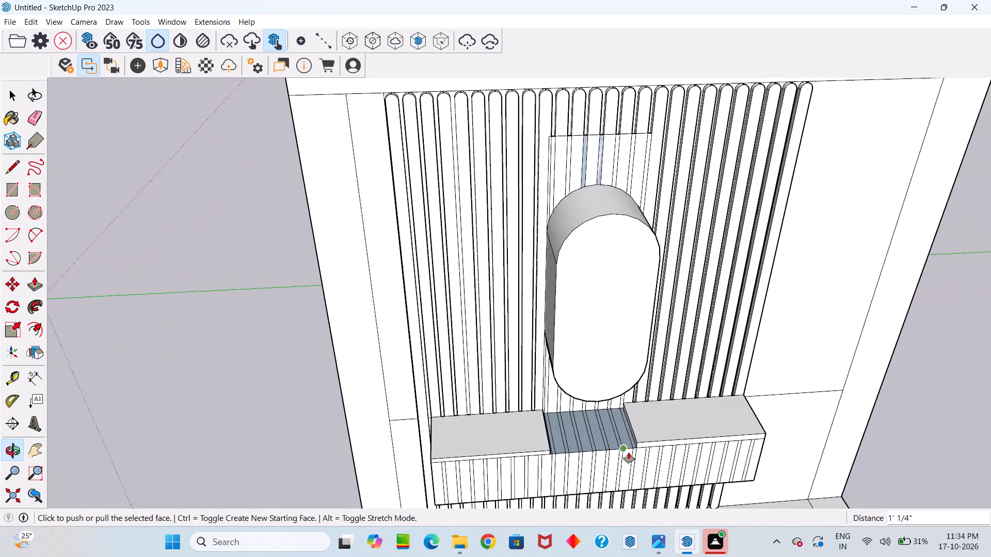
scroll(634, 434, up, 12)
key(space)
scroll(622, 406, down, 7)
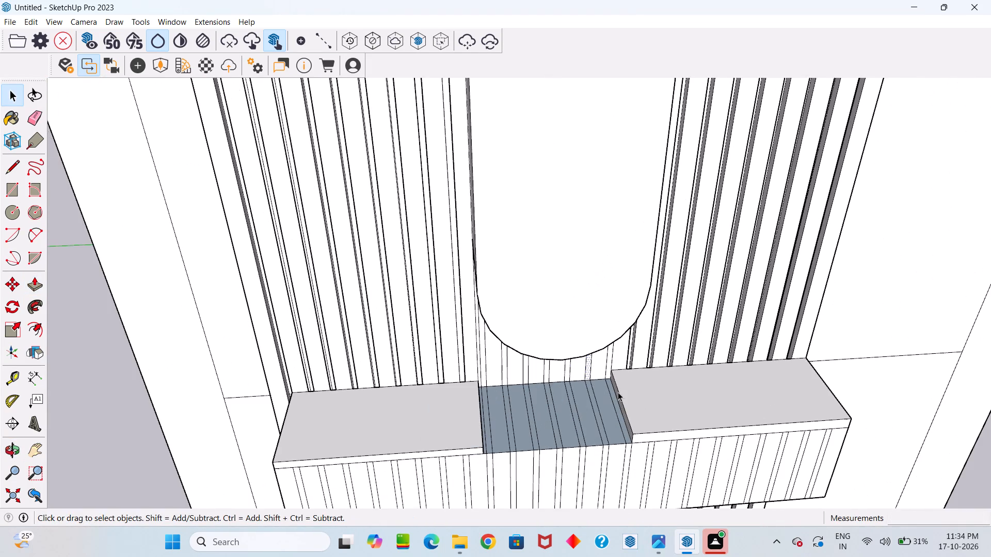
middle_drag(619, 411, 563, 418)
scroll(589, 412, up, 10)
middle_drag(612, 418, 658, 414)
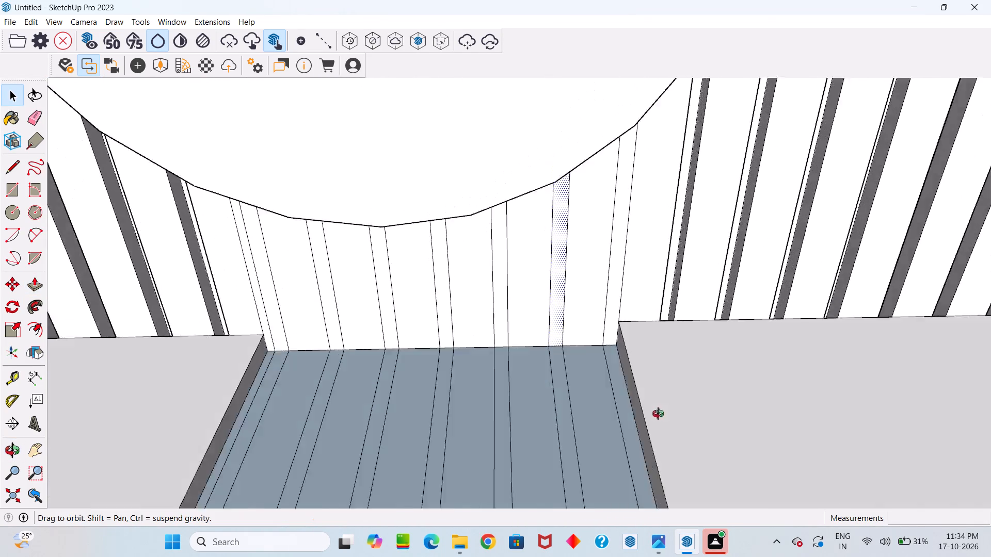
middle_drag(658, 414, 699, 445)
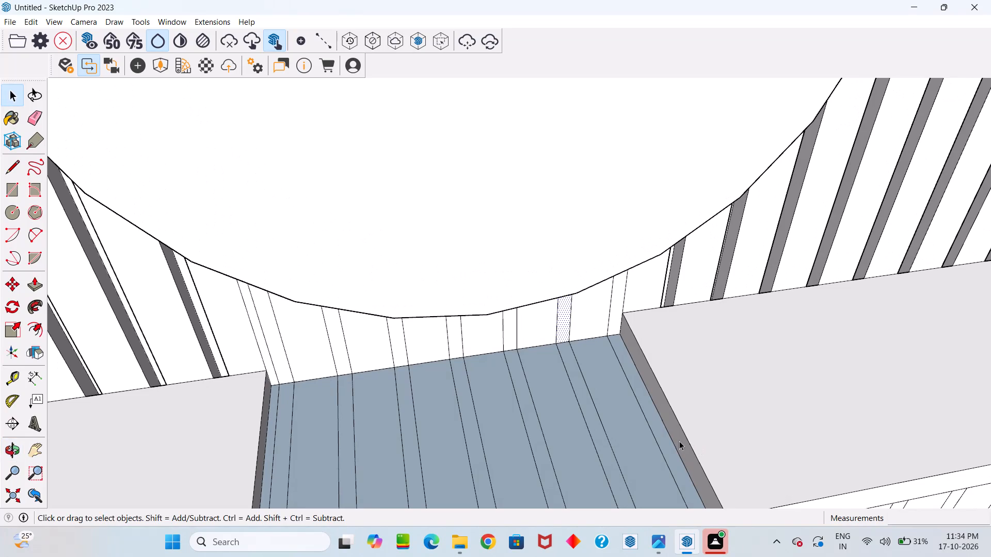
key(e)
drag(434, 439, 550, 438)
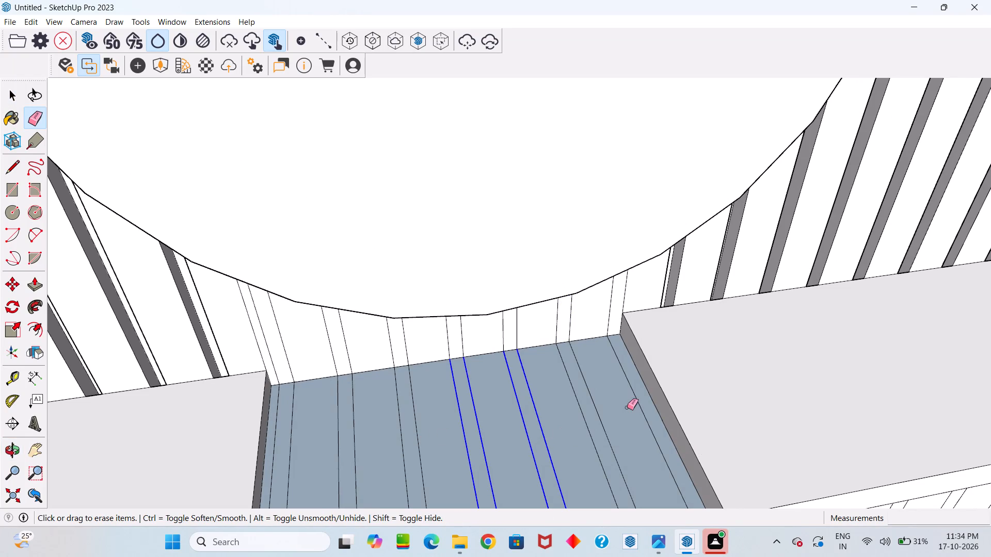
drag(588, 414, 646, 409)
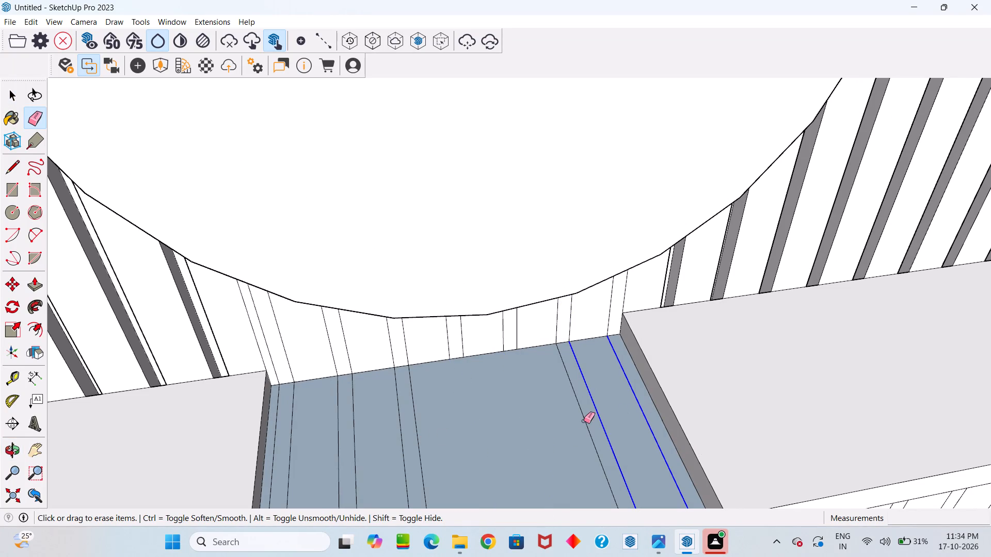
click(584, 421)
drag(275, 444, 310, 443)
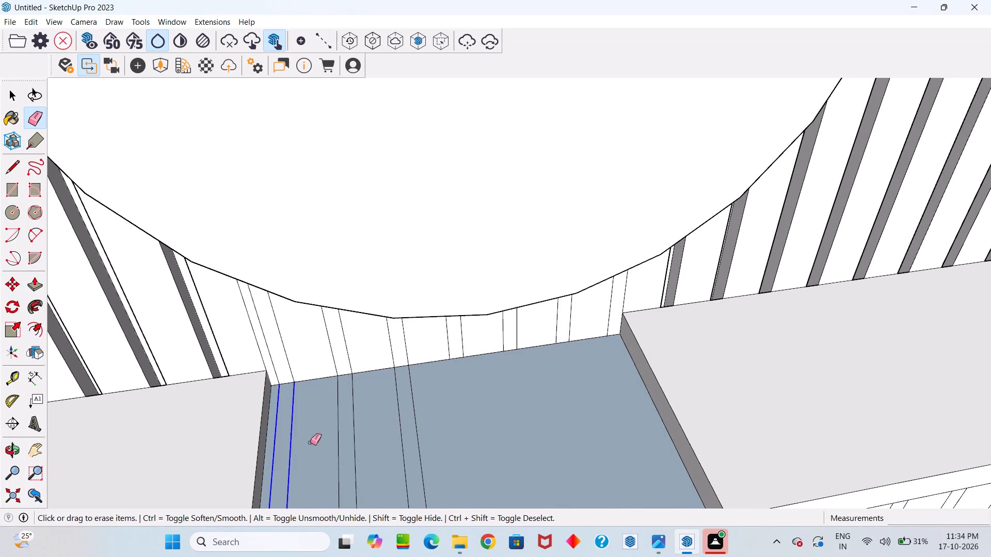
drag(310, 443, 434, 436)
Erase all the vertical flute lines on the counter's front face.
scroll(441, 396, down, 16)
middle_drag(470, 423, 440, 354)
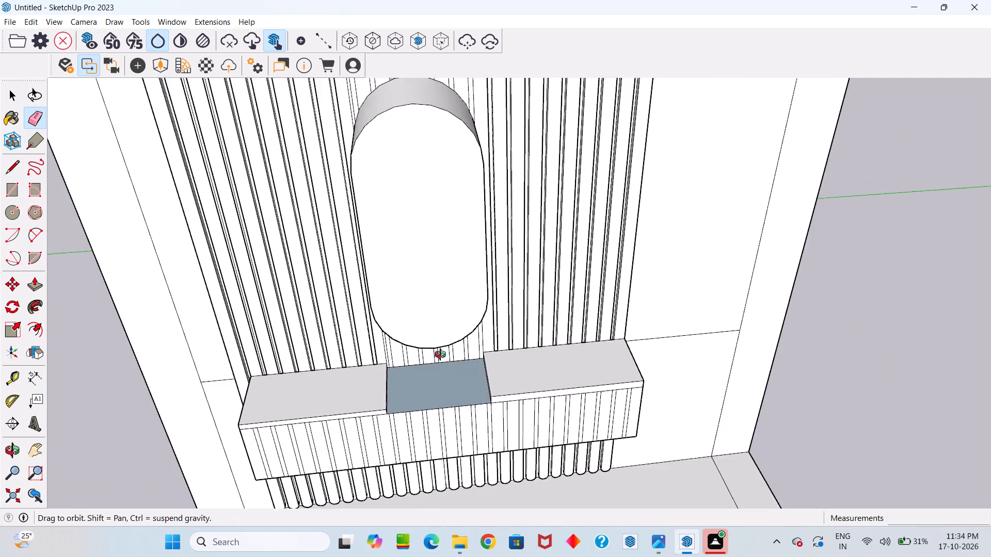
middle_drag(440, 354, 429, 325)
scroll(357, 381, up, 3)
drag(195, 391, 319, 408)
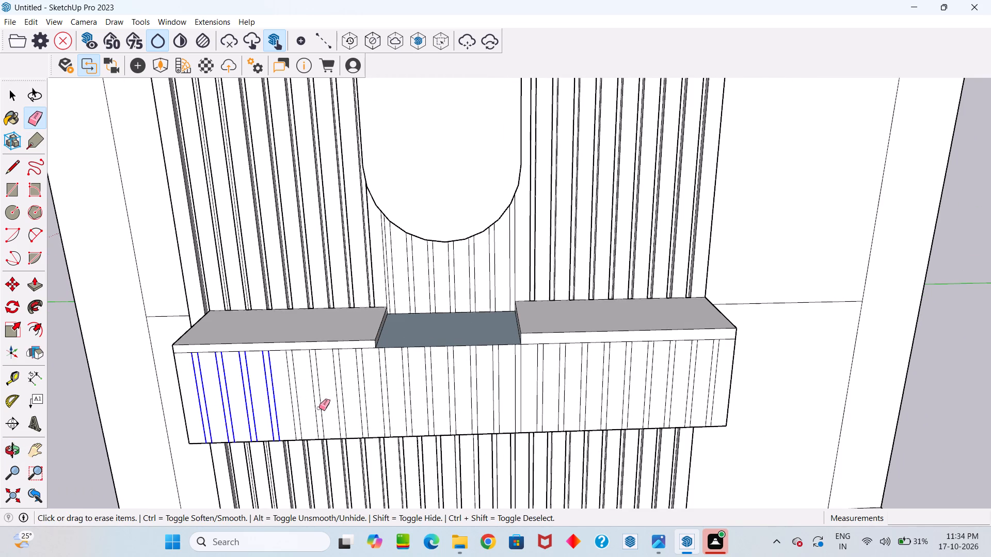
drag(319, 408, 711, 380)
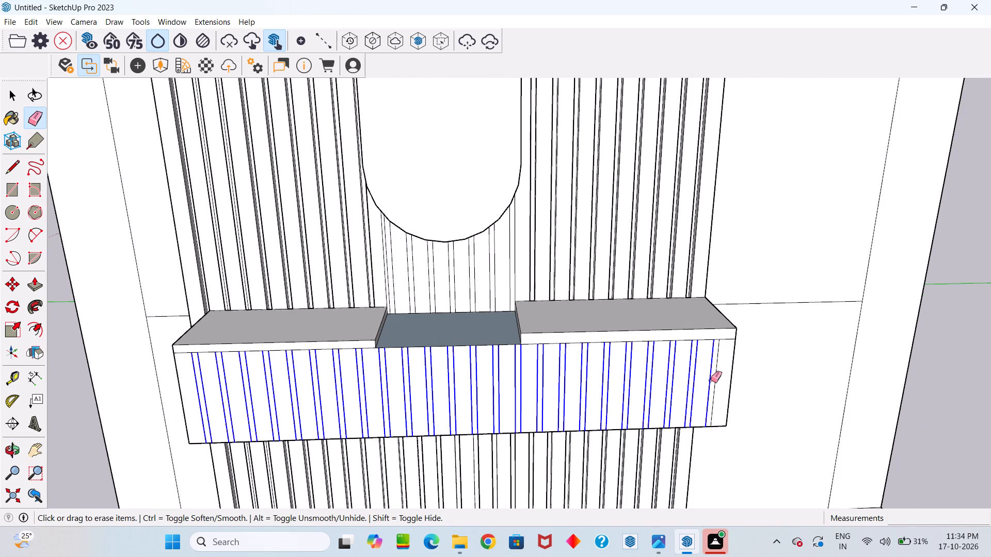
click(715, 372)
Erase the flute lines crossing the left-hand part of the counter's underside.
middle_drag(703, 379, 533, 387)
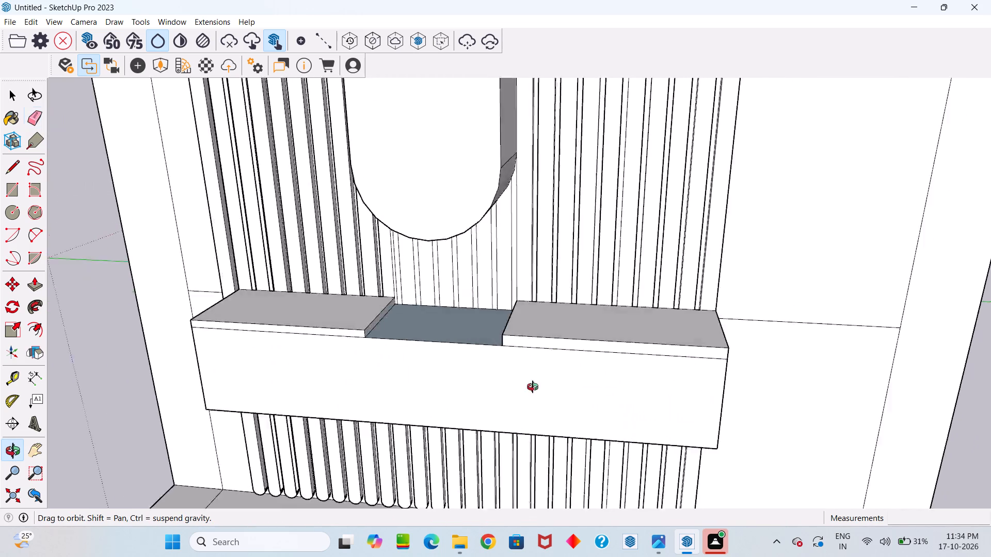
middle_drag(533, 387, 700, 440)
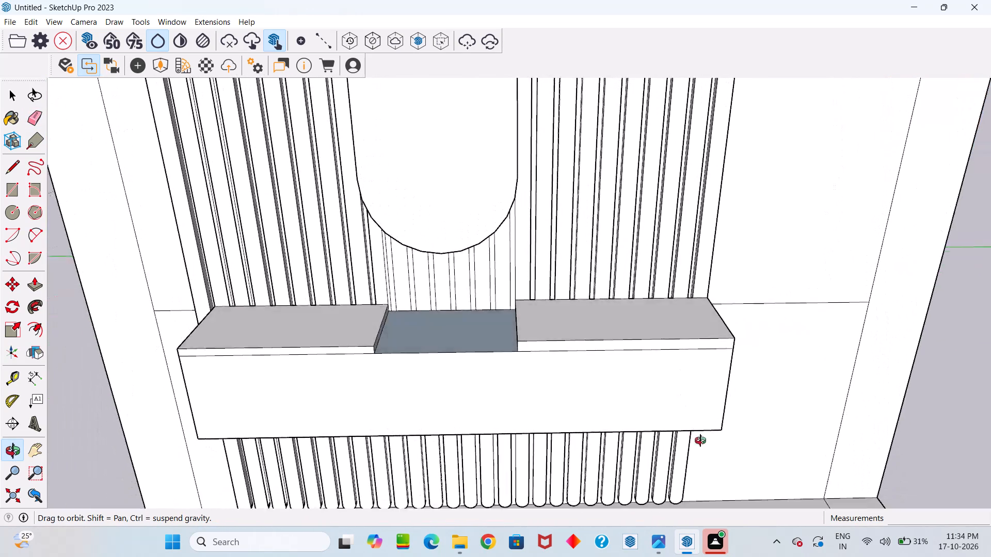
middle_drag(700, 440, 723, 510)
scroll(563, 340, down, 6)
middle_drag(589, 331, 552, 246)
key(space)
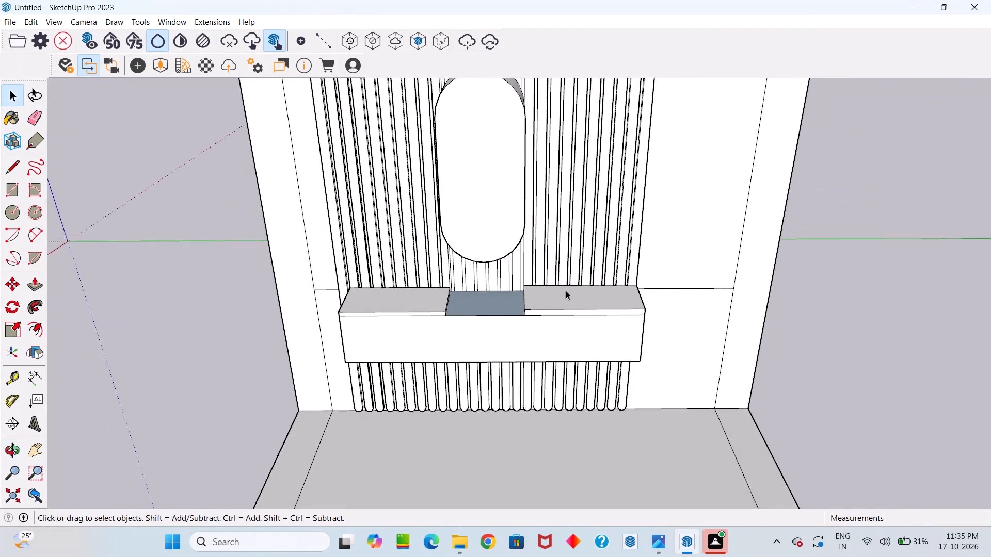
scroll(570, 301, up, 5)
middle_drag(571, 392, 571, 128)
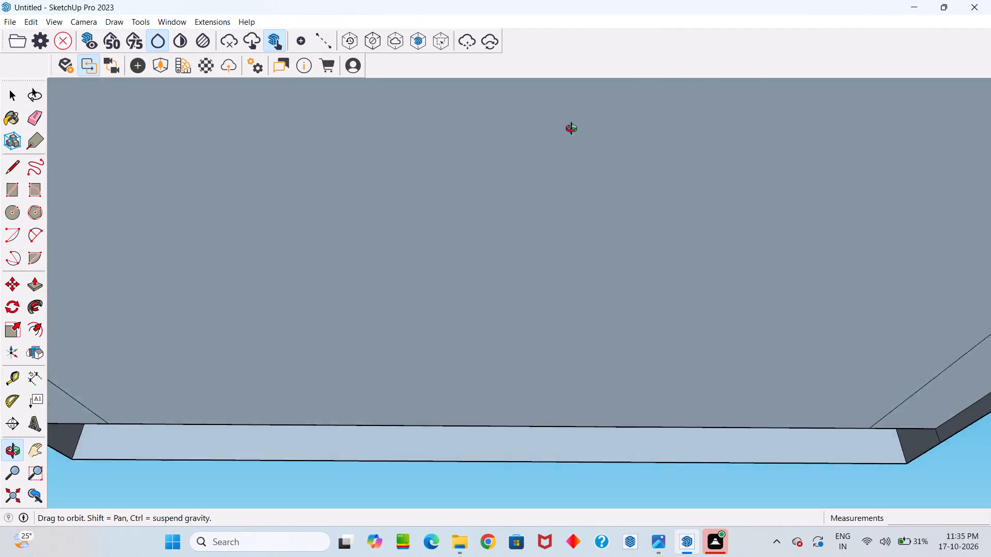
middle_drag(571, 128, 559, 228)
scroll(551, 302, up, 5)
middle_drag(556, 257, 565, 176)
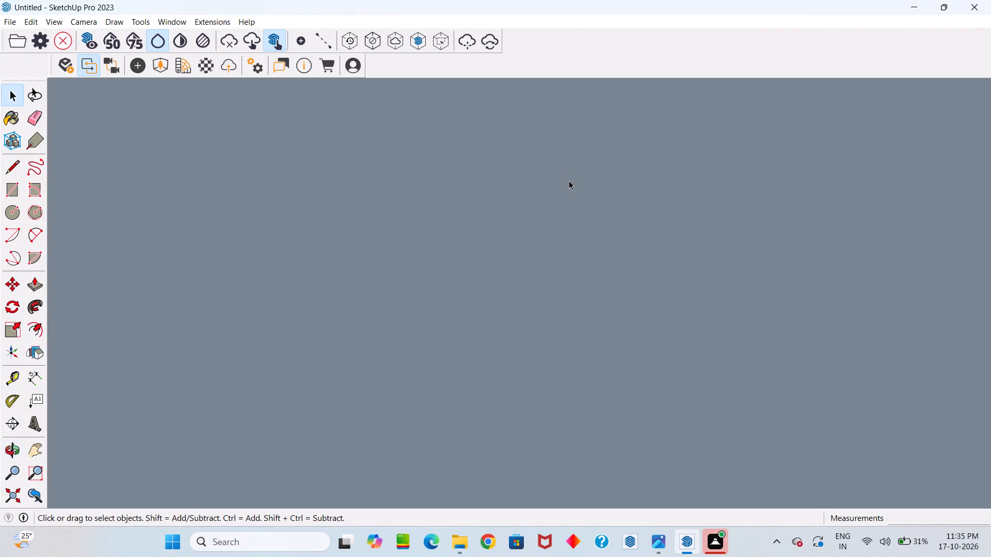
middle_drag(565, 195, 580, 359)
scroll(569, 352, down, 20)
scroll(569, 352, down, 2)
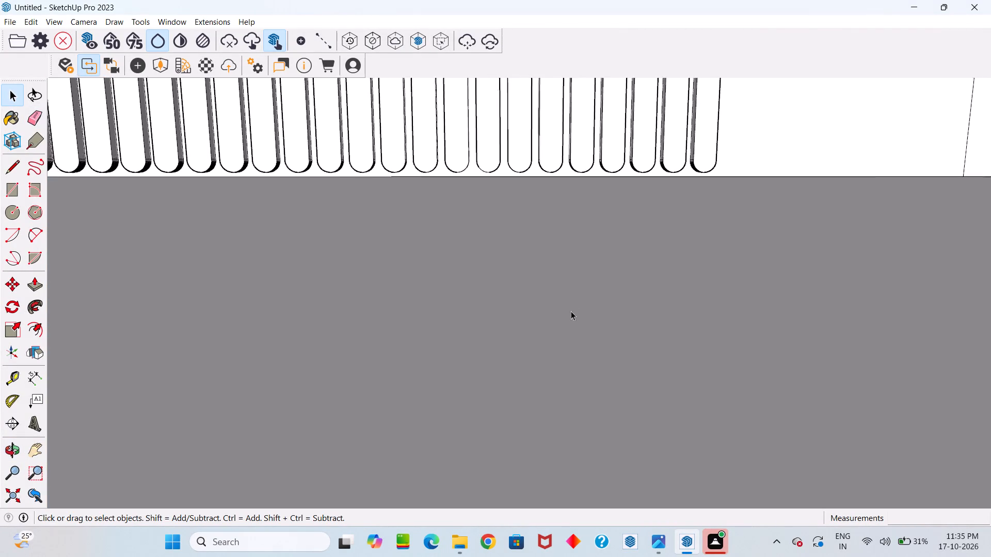
scroll(571, 311, down, 20)
scroll(571, 311, down, 20)
scroll(571, 311, down, 14)
scroll(523, 214, up, 1)
middle_drag(512, 206, 469, 166)
scroll(473, 247, up, 10)
middle_drag(459, 204, 452, 172)
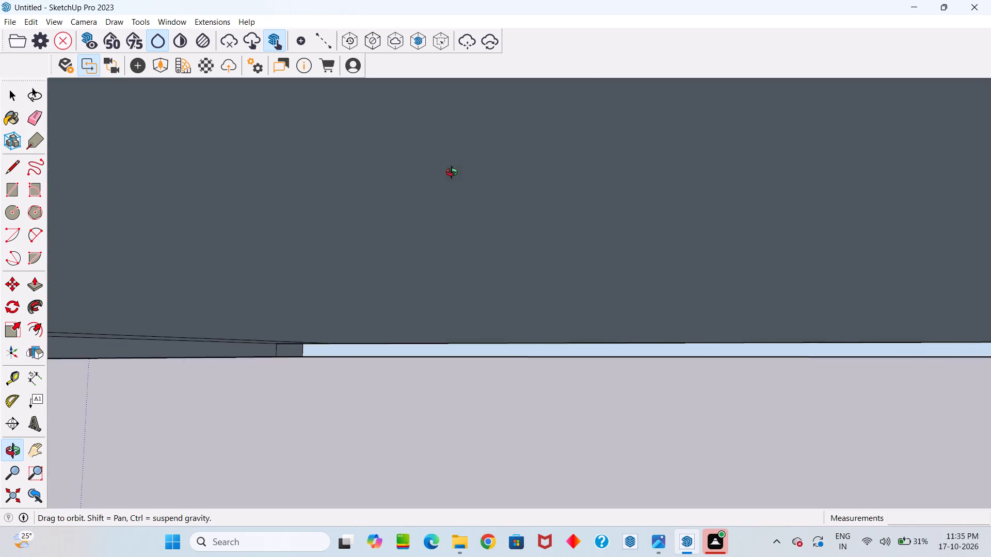
middle_drag(452, 172, 450, 182)
scroll(443, 177, up, 6)
key(e)
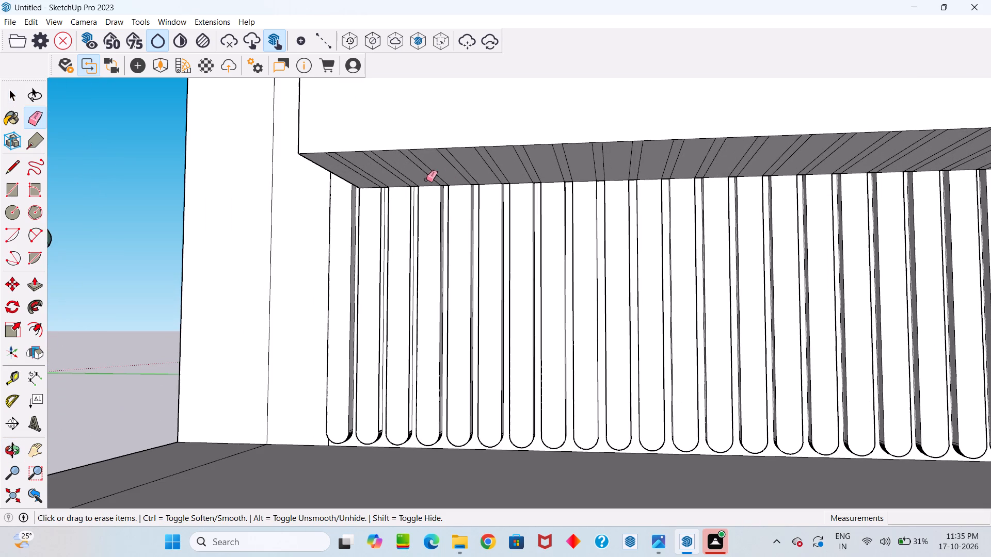
drag(357, 174, 691, 153)
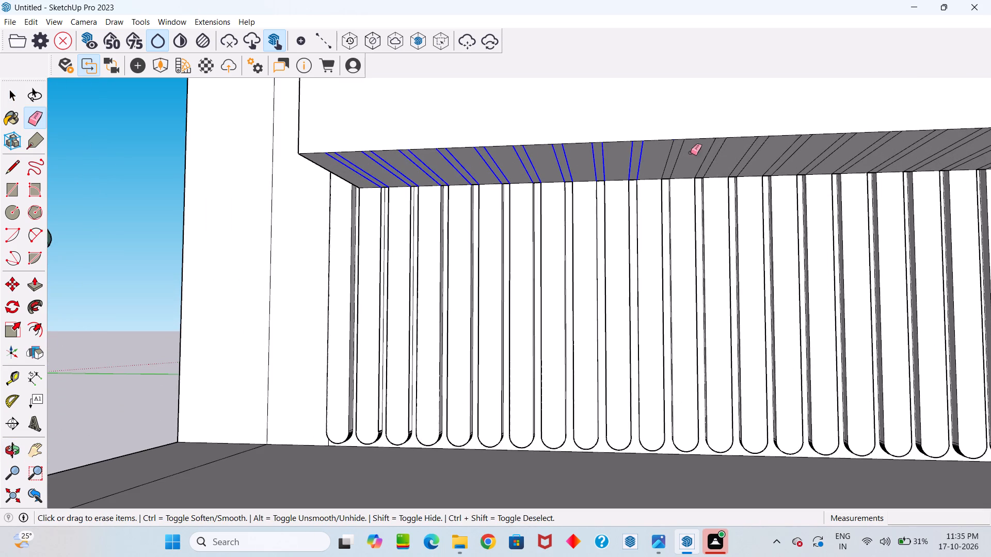
drag(691, 153, 773, 151)
Erase the remaining flute lines on the counter's underside, from the middle to its right-hand end.
scroll(721, 166, down, 5)
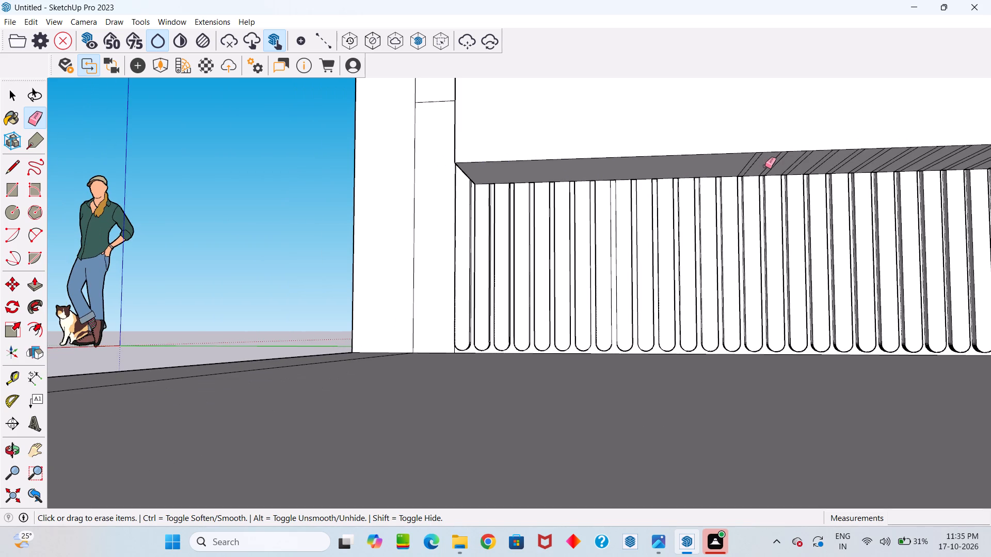
drag(753, 165, 951, 161)
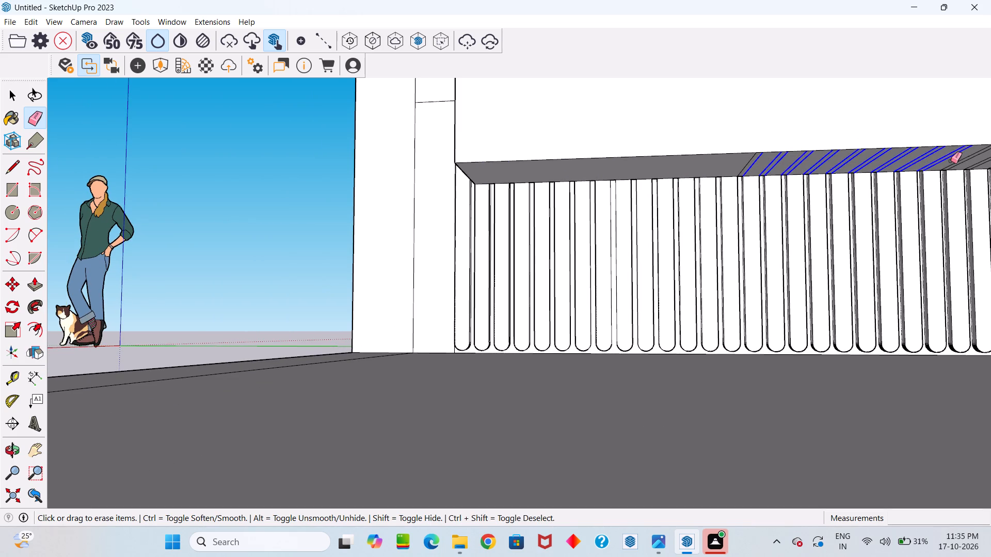
drag(951, 161, 945, 159)
click(750, 165)
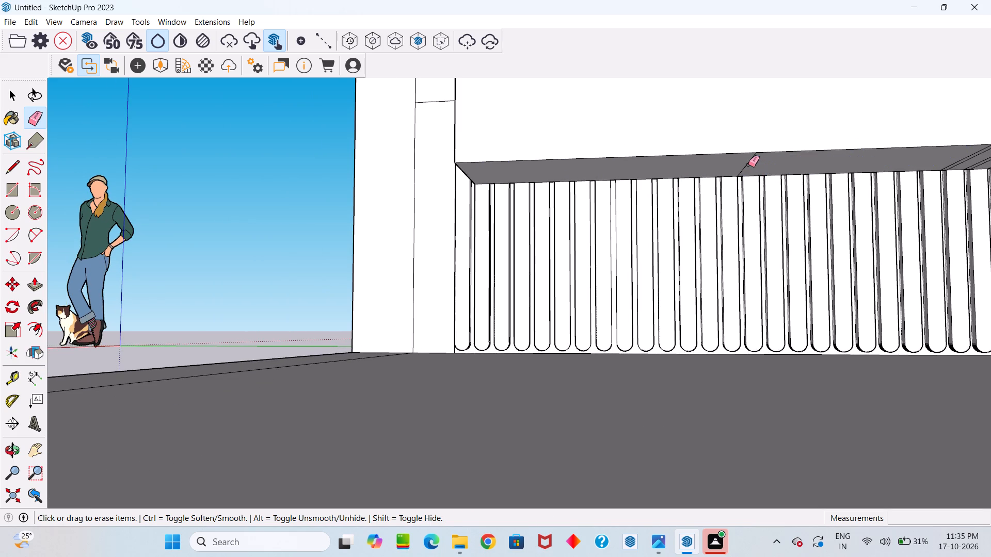
drag(748, 165, 757, 165)
scroll(659, 169, down, 7)
scroll(562, 205, down, 18)
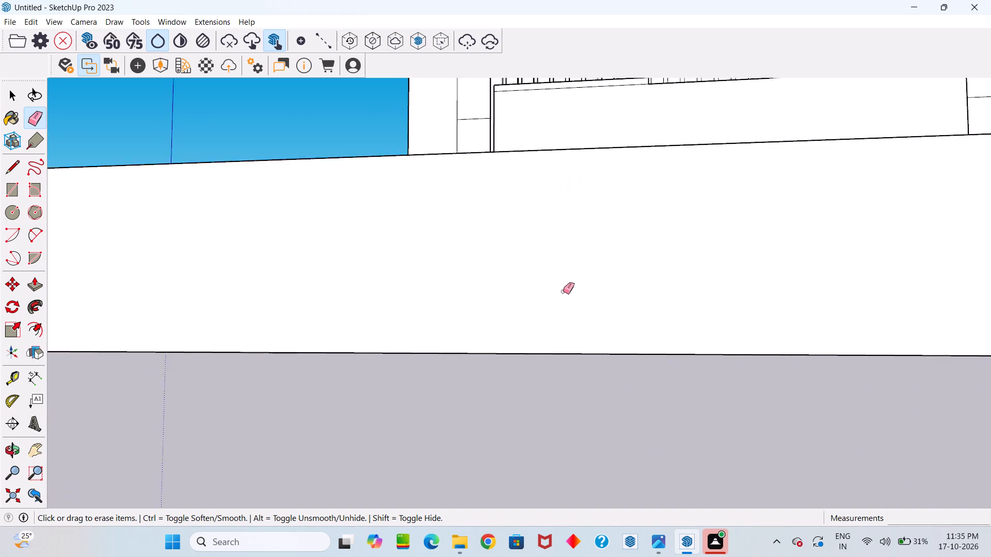
scroll(563, 291, down, 19)
middle_drag(844, 221, 627, 248)
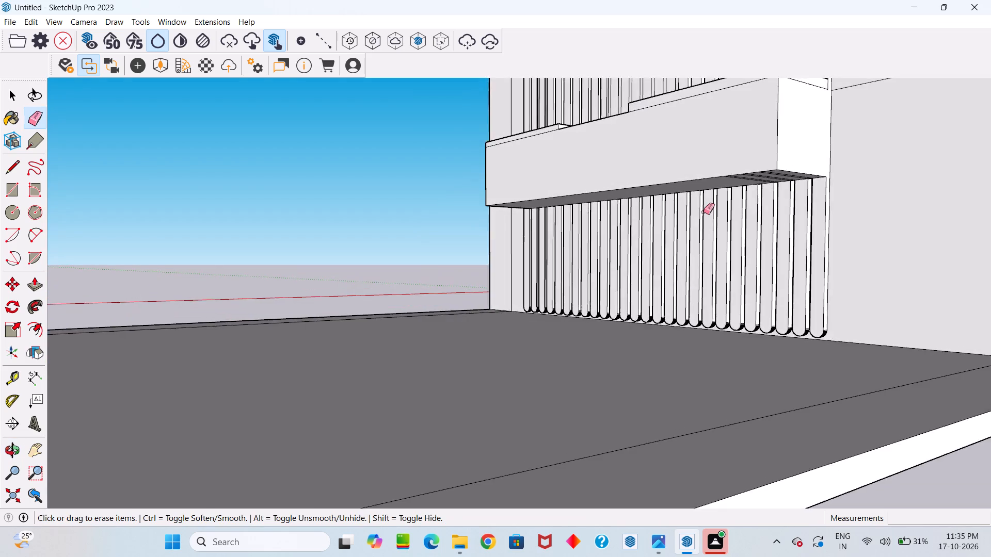
scroll(716, 201, up, 10)
drag(865, 136, 848, 143)
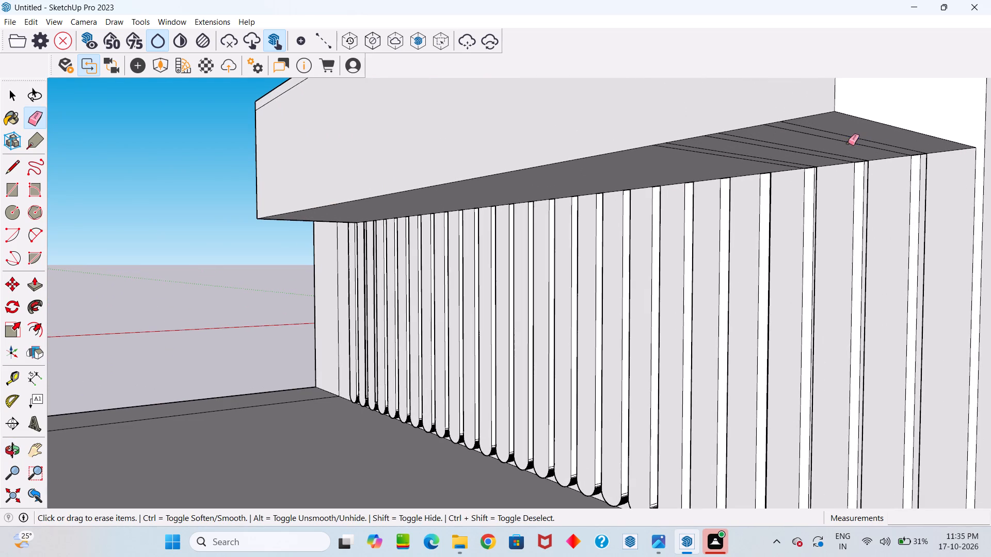
drag(848, 143, 782, 163)
scroll(781, 163, down, 9)
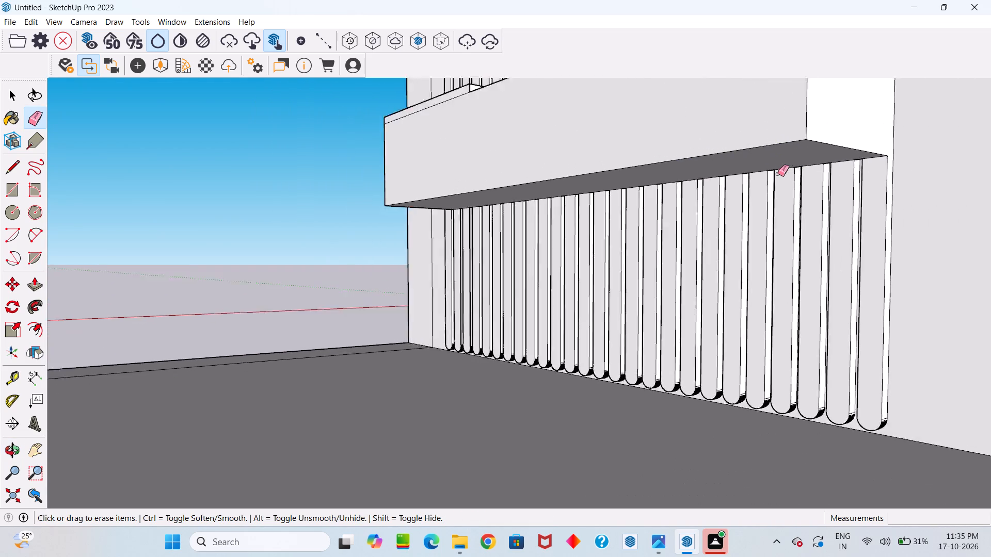
scroll(778, 174, down, 8)
middle_drag(772, 199, 901, 397)
scroll(772, 232, down, 1)
key(space)
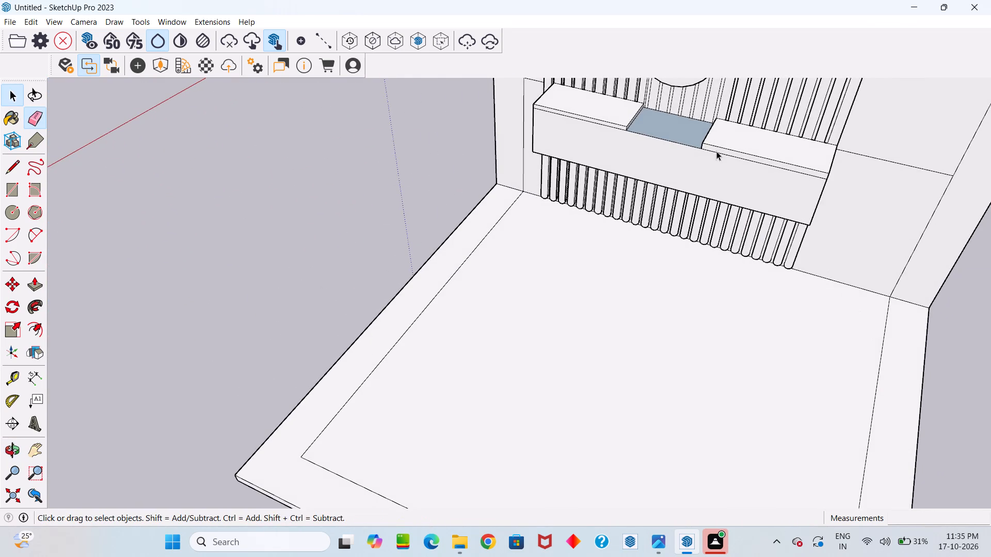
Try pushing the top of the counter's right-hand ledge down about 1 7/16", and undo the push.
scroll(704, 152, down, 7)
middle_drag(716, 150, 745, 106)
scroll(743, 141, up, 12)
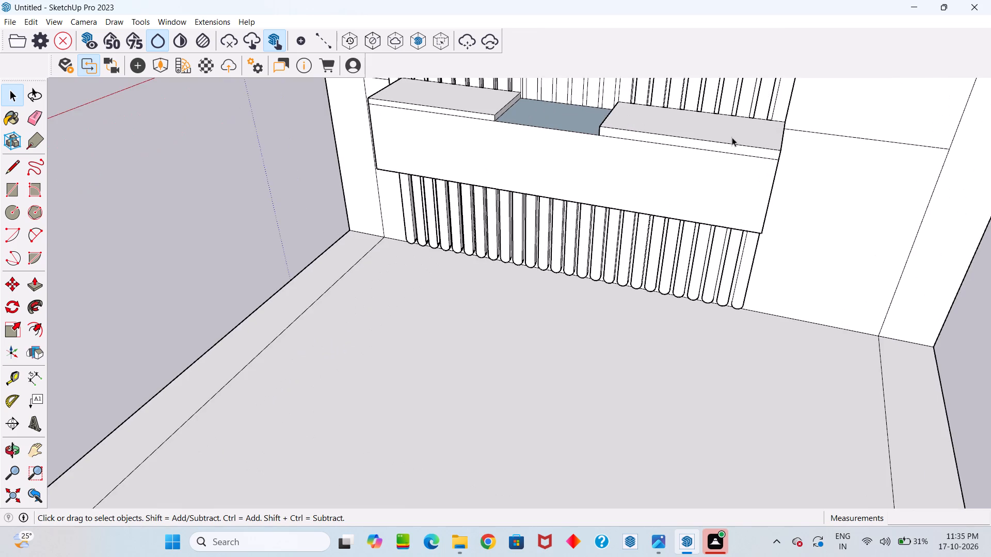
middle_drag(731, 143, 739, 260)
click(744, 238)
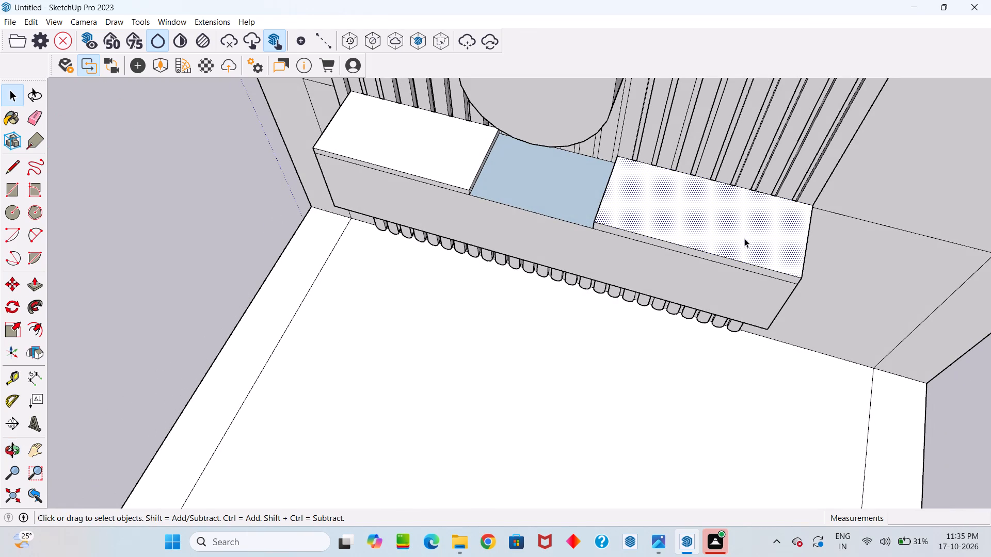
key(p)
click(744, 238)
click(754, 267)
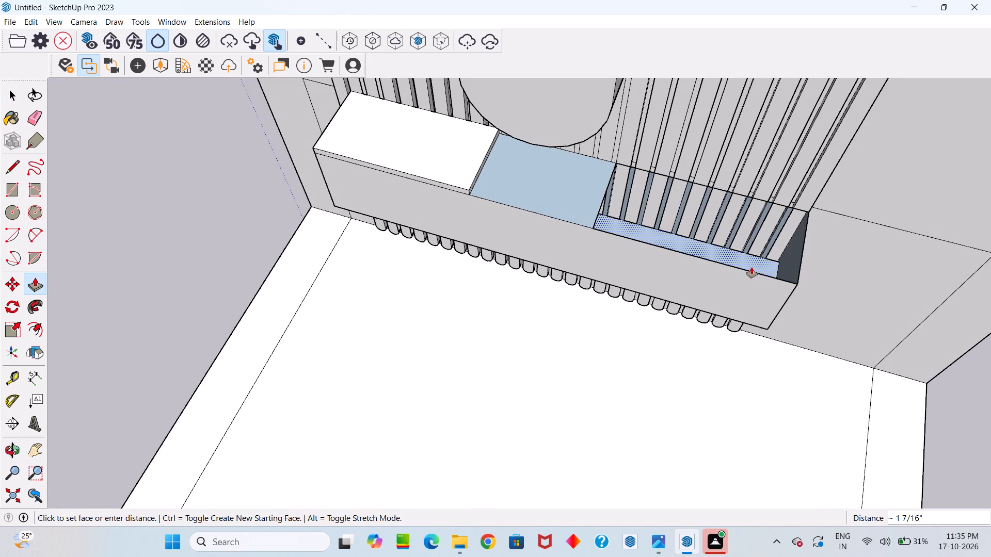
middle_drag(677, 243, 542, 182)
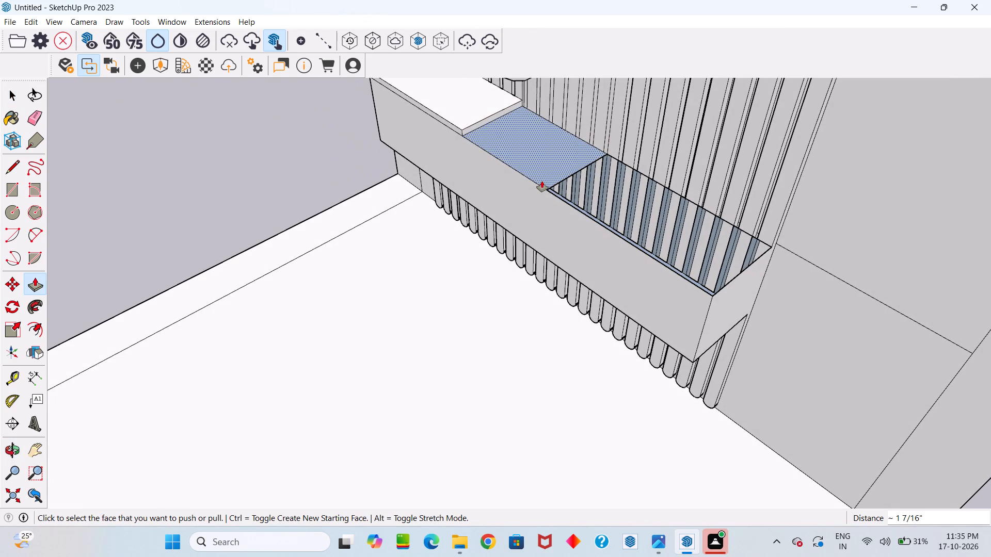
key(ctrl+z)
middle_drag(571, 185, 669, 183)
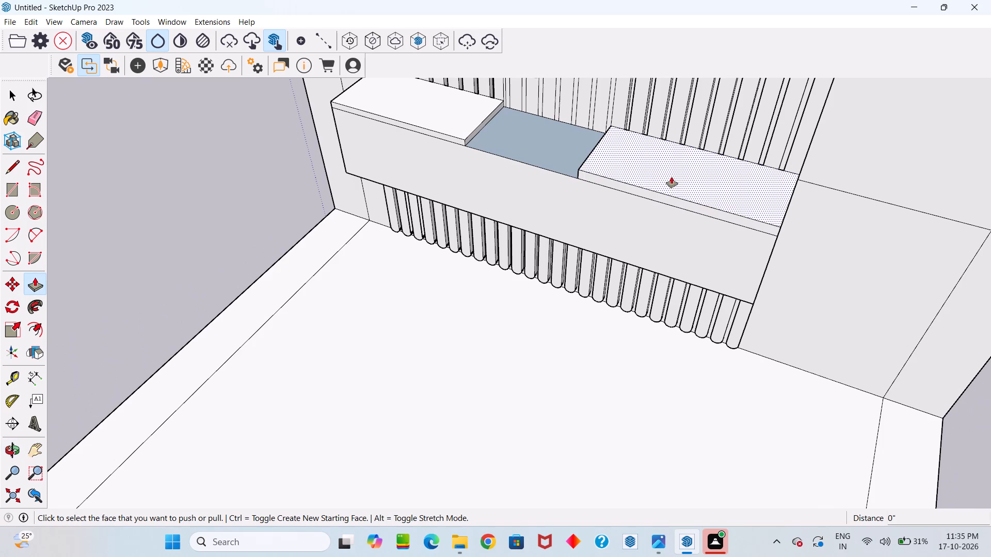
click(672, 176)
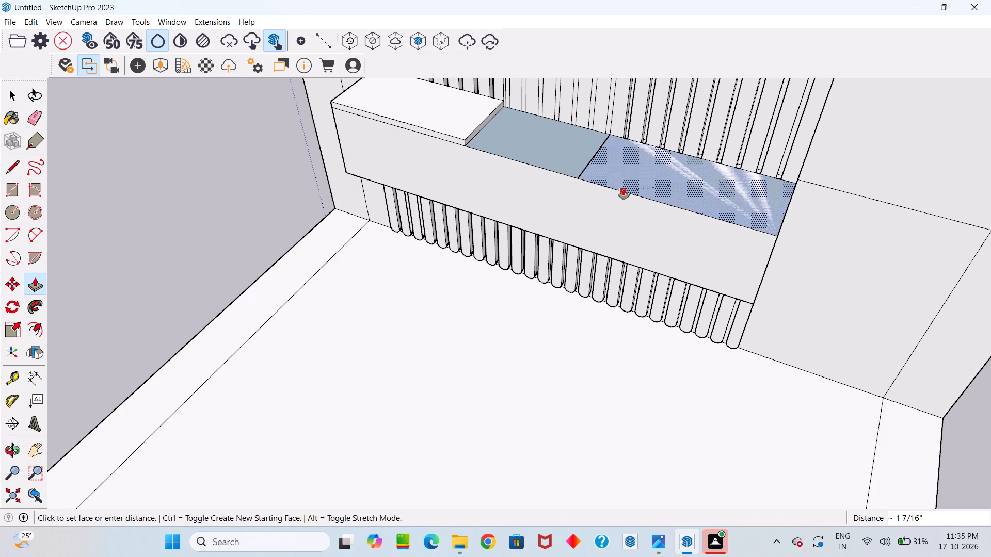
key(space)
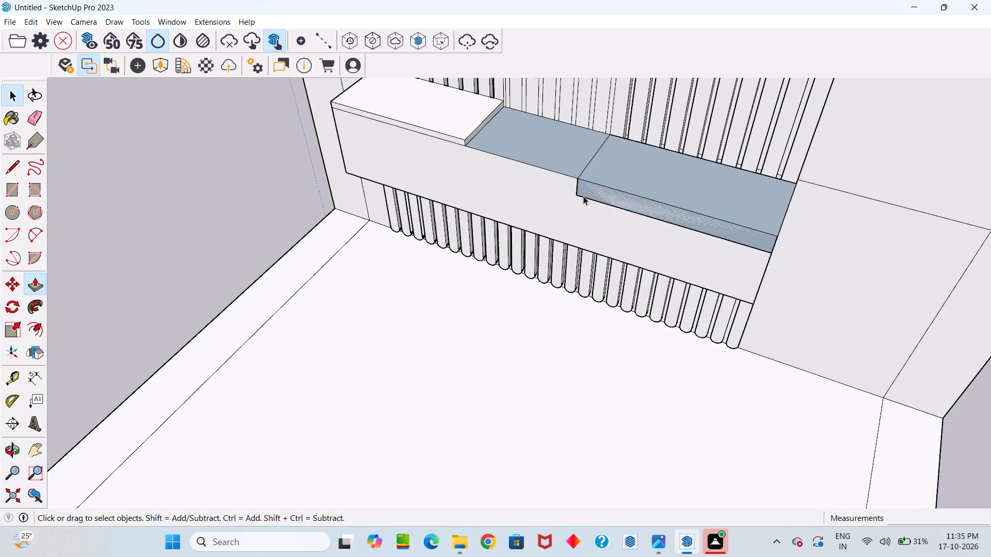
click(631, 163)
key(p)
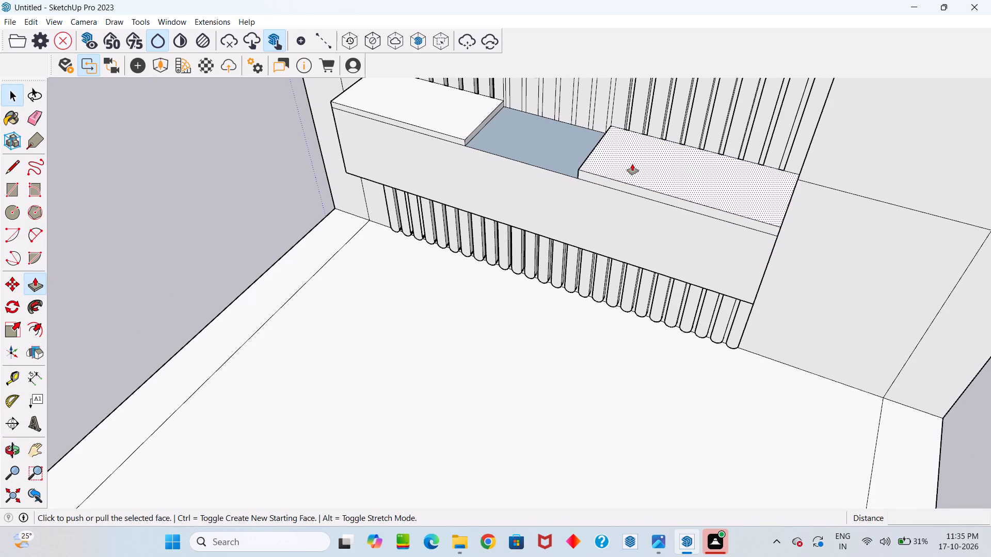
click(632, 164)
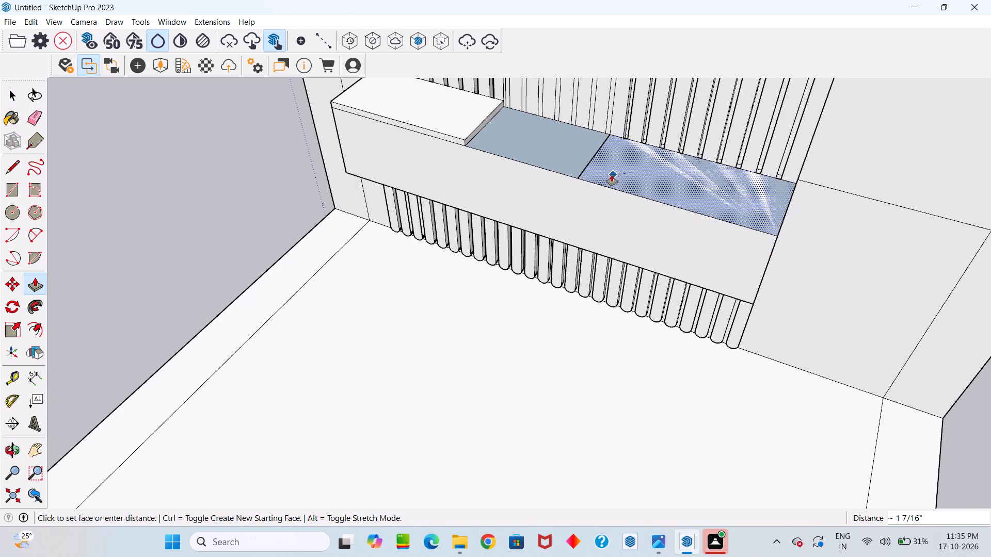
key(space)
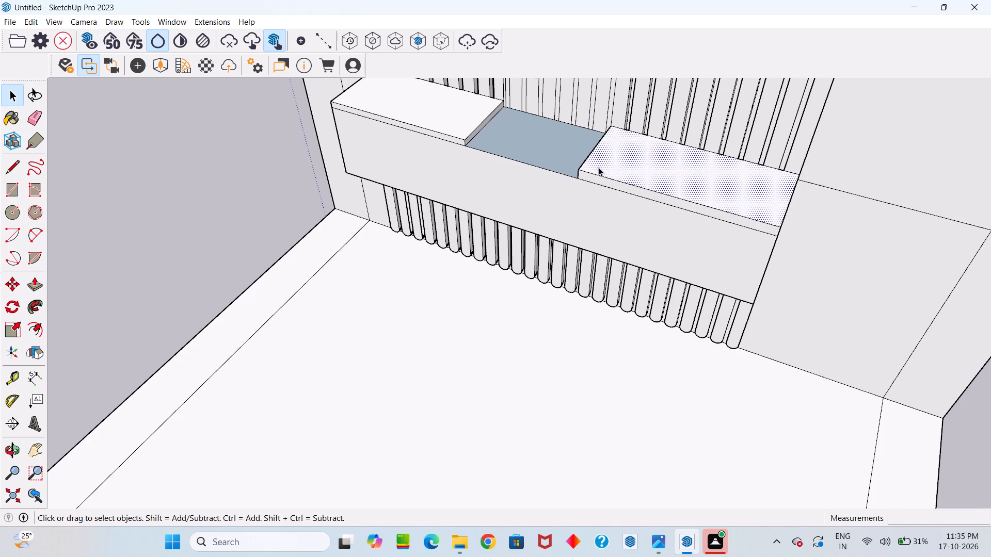
Reverse the recessed counter face between the two ledges so its front side faces up.
scroll(568, 153, down, 1)
middle_drag(569, 154, 507, 136)
scroll(505, 132, up, 6)
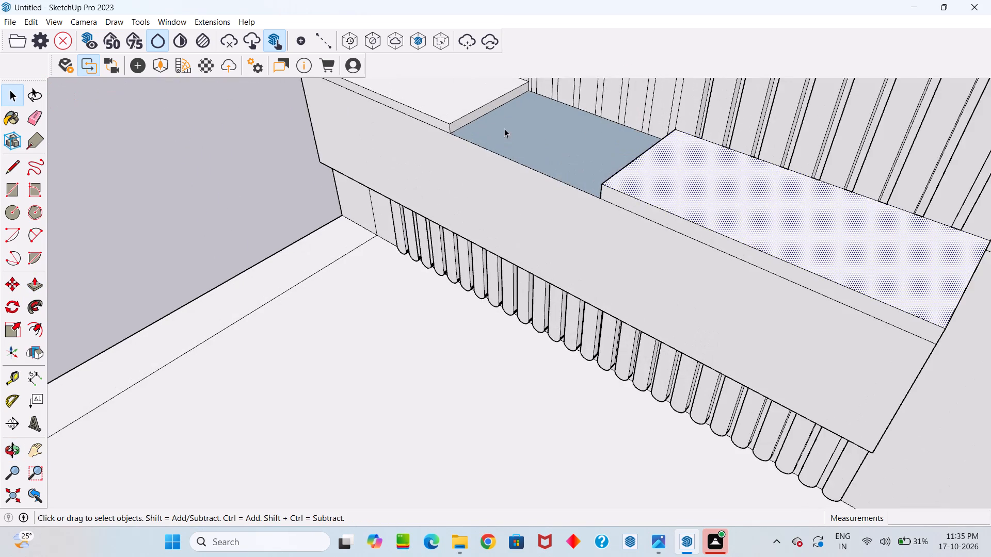
scroll(504, 128, up, 5)
click(461, 103)
click(515, 148)
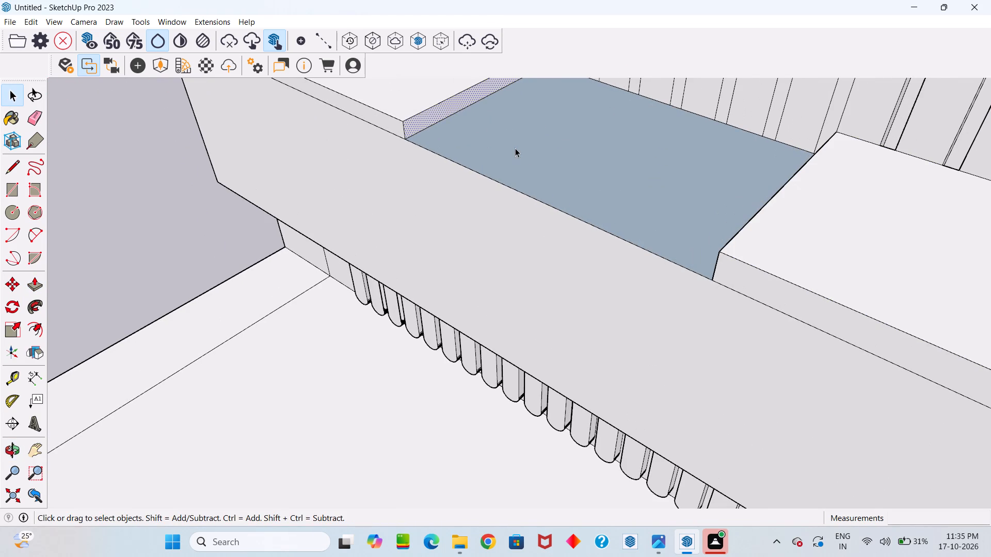
right_click(526, 147)
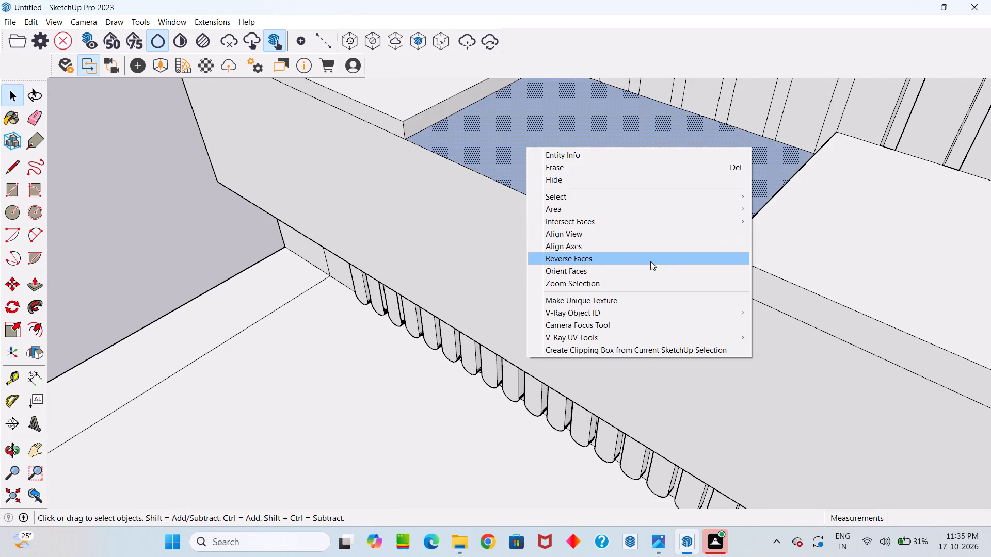
click(650, 261)
Push the top of the counter's right-hand ledge down about 1 7/16", level with the recessed middle surface.
scroll(699, 247, down, 6)
click(852, 251)
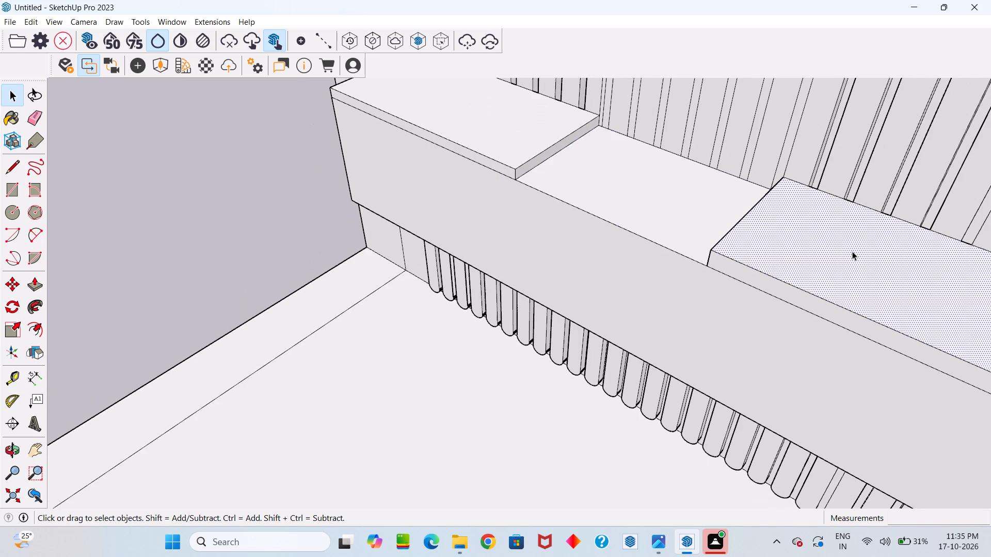
key(p)
click(852, 251)
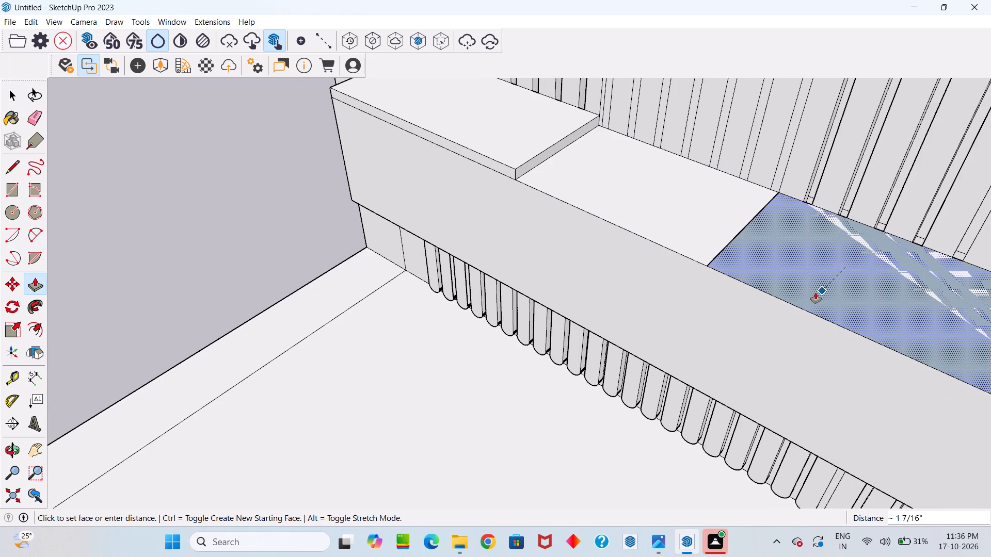
click(697, 241)
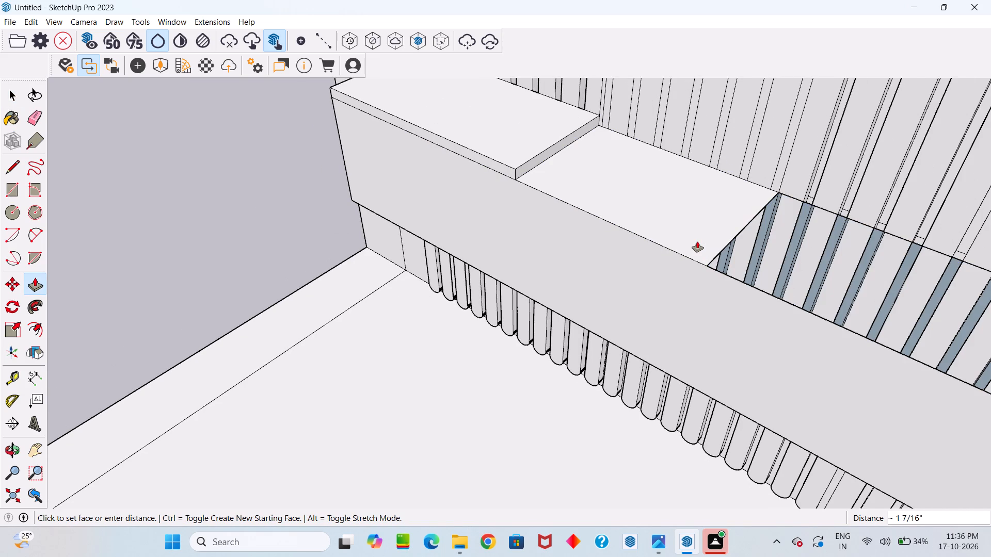
middle_drag(753, 238, 626, 245)
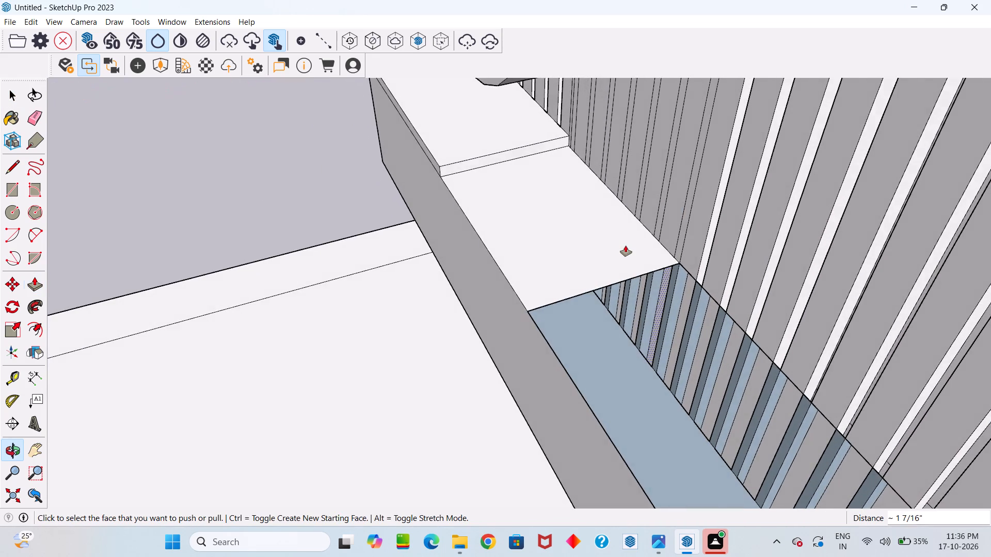
scroll(621, 243, down, 5)
middle_drag(643, 275, 600, 282)
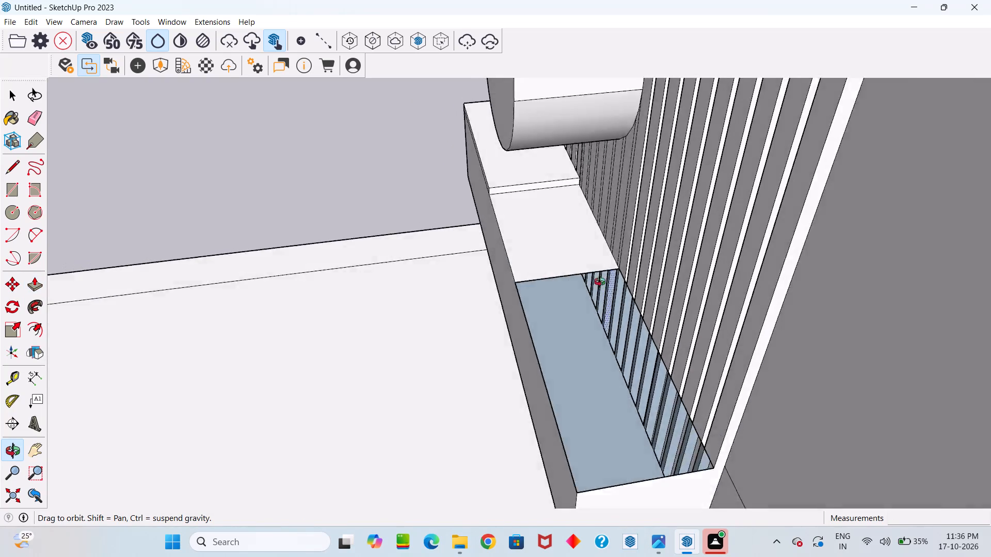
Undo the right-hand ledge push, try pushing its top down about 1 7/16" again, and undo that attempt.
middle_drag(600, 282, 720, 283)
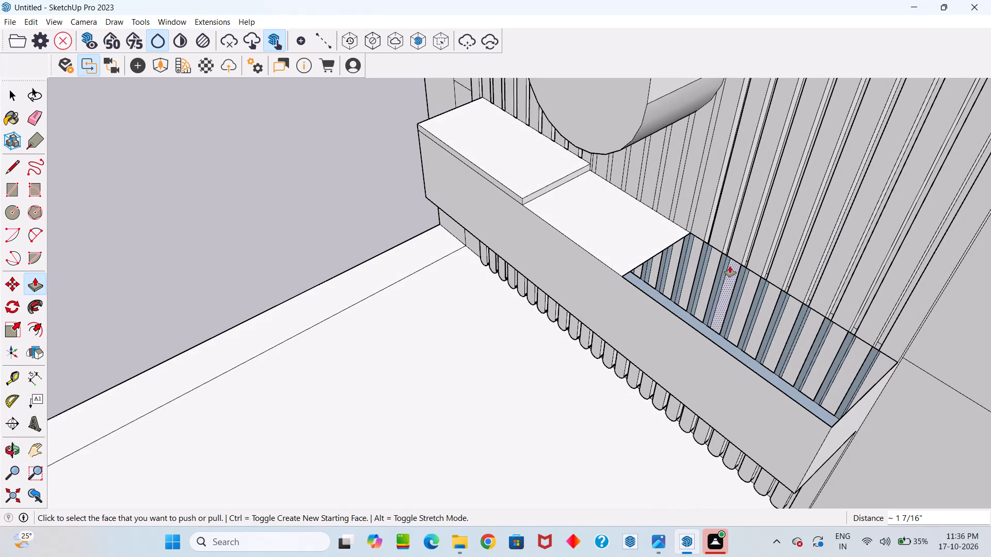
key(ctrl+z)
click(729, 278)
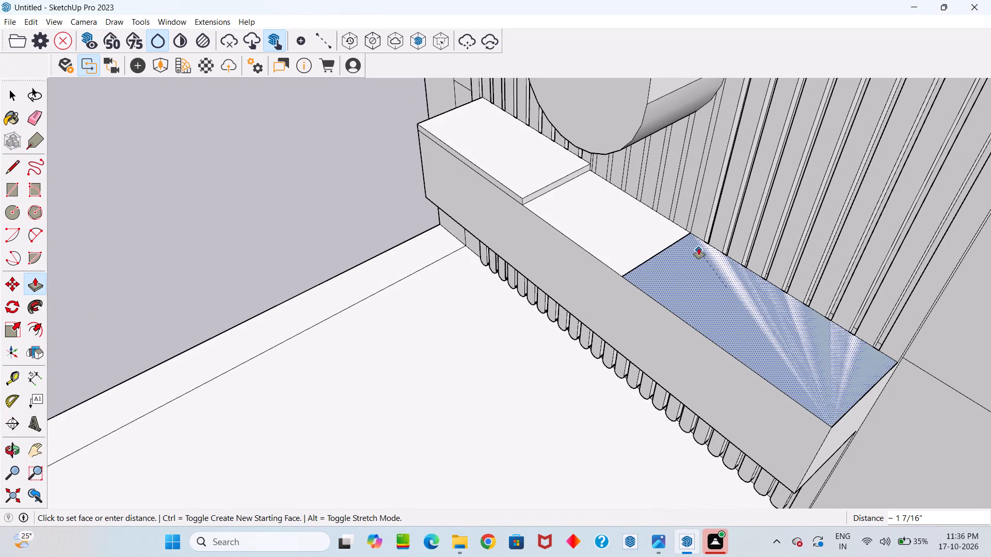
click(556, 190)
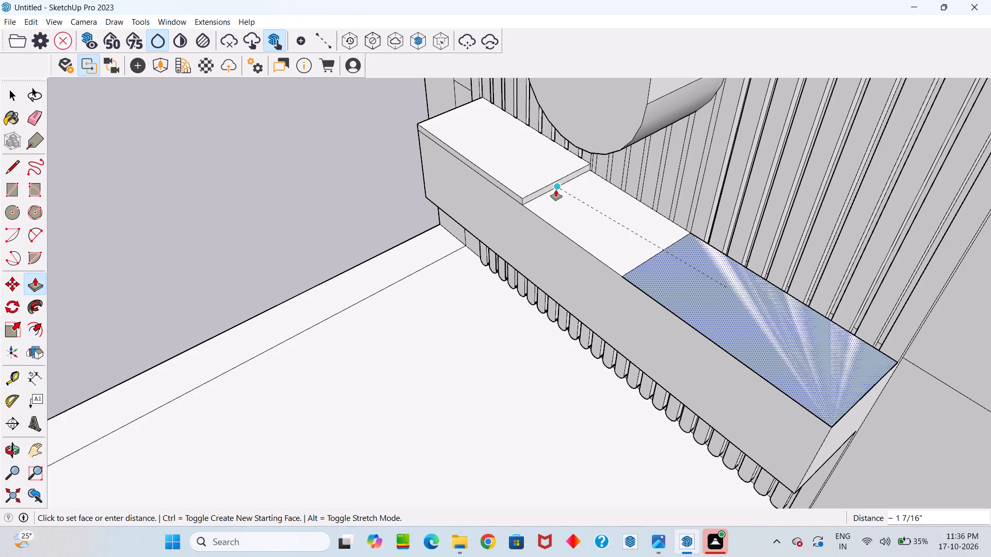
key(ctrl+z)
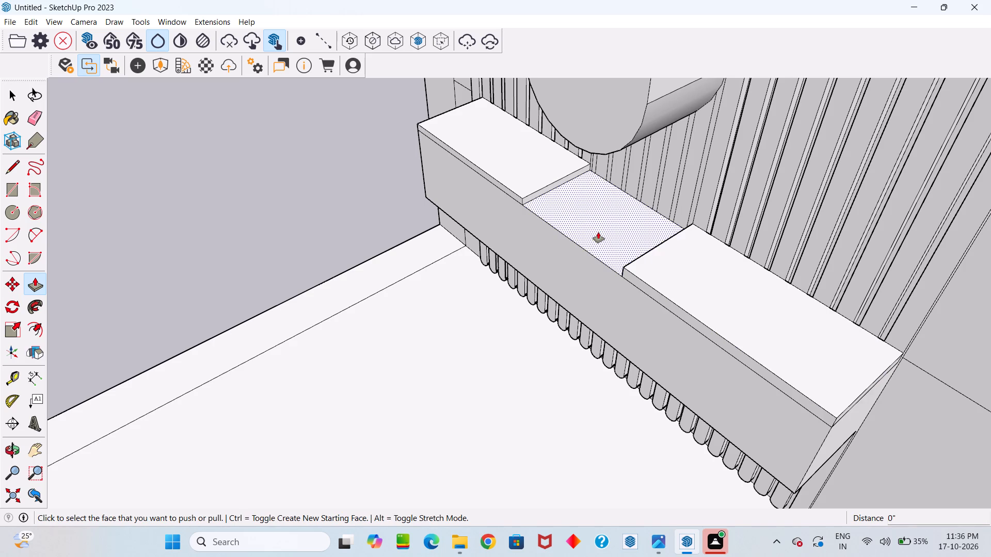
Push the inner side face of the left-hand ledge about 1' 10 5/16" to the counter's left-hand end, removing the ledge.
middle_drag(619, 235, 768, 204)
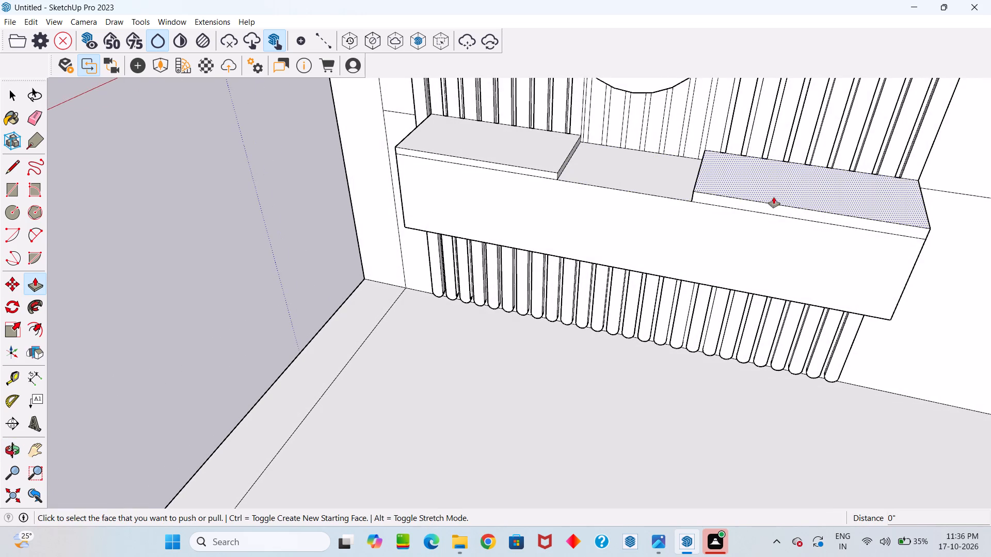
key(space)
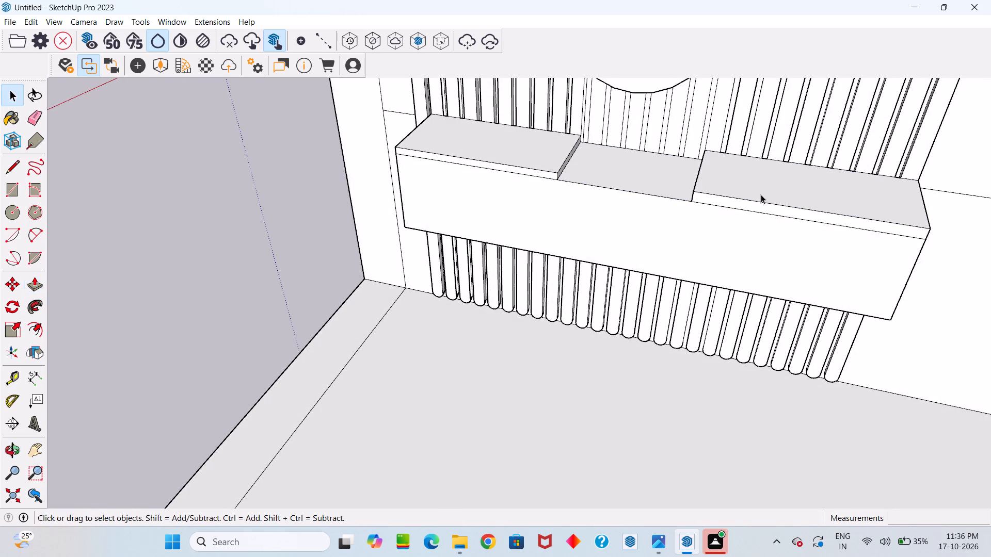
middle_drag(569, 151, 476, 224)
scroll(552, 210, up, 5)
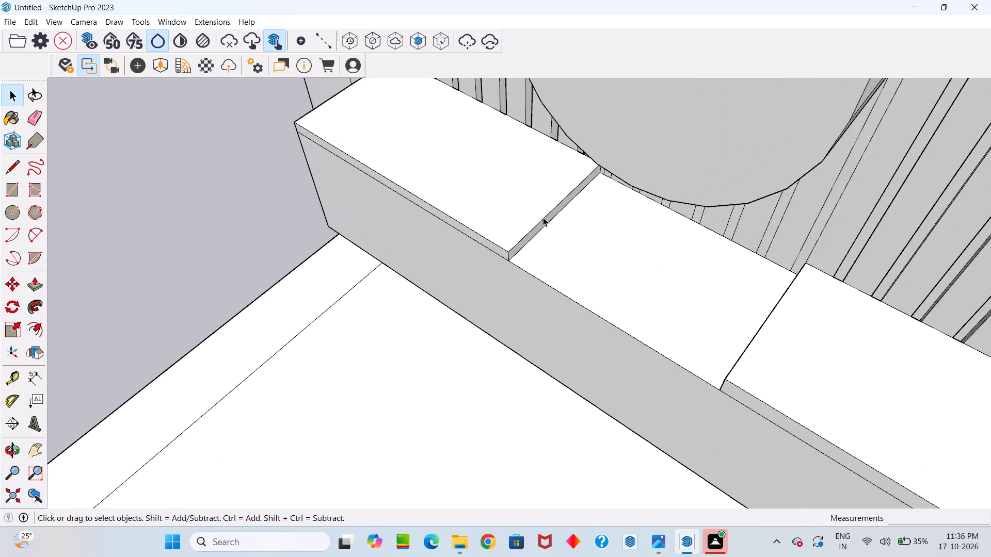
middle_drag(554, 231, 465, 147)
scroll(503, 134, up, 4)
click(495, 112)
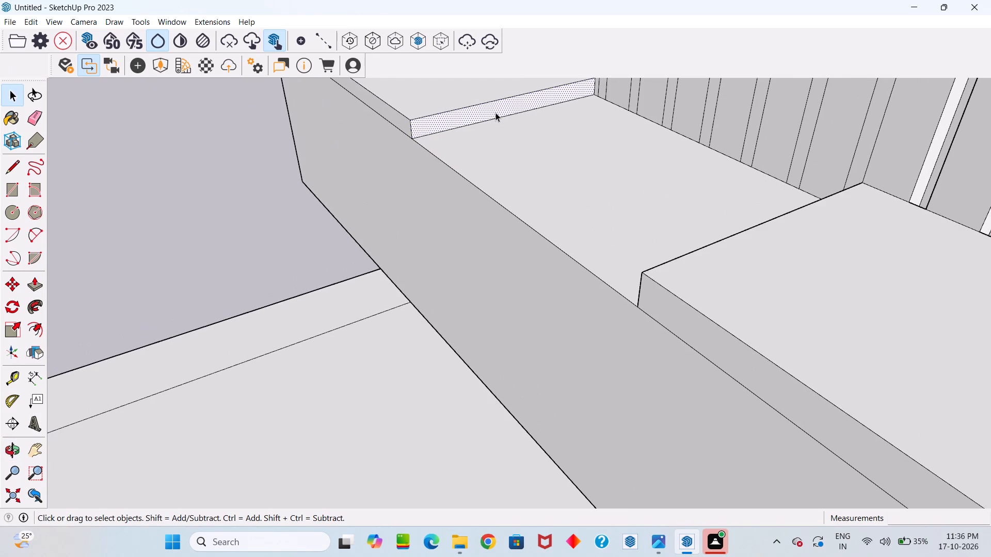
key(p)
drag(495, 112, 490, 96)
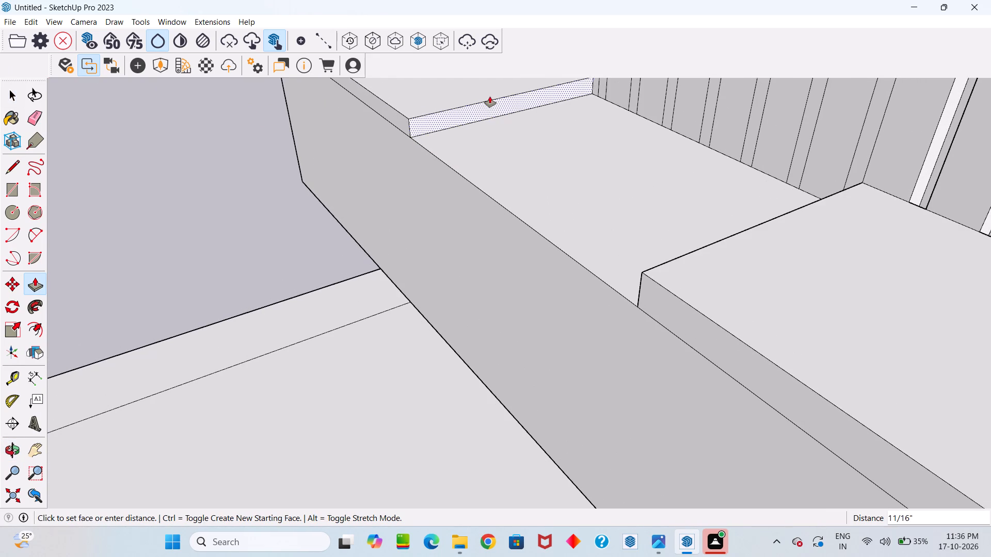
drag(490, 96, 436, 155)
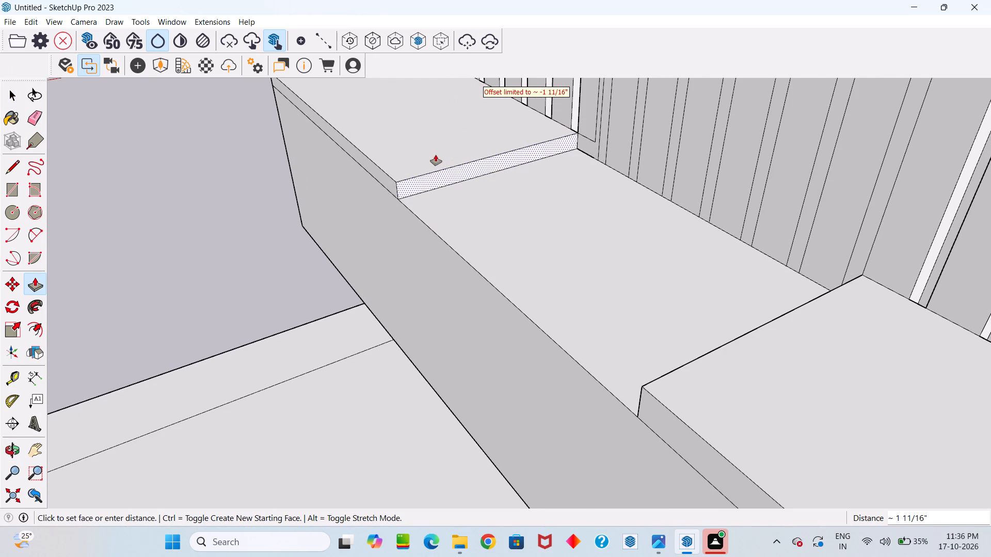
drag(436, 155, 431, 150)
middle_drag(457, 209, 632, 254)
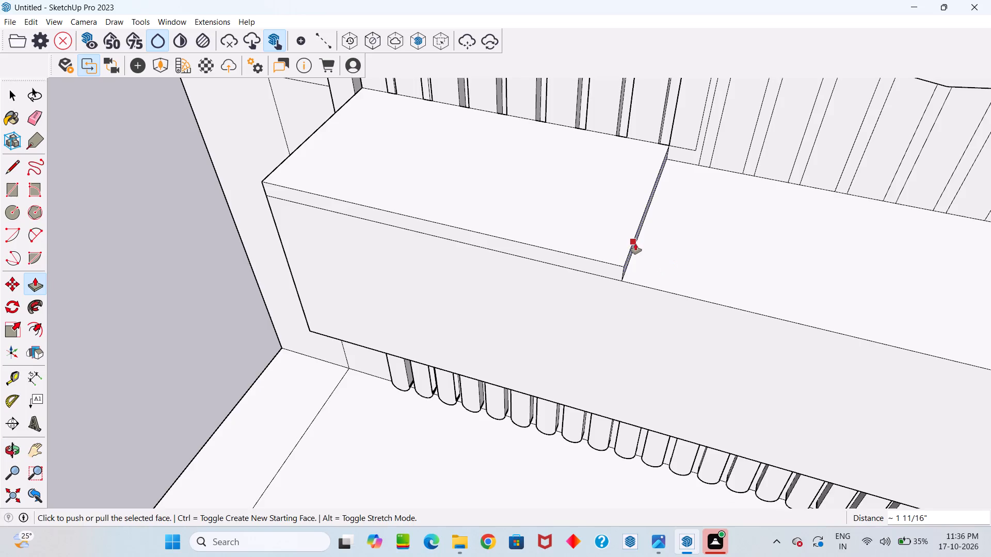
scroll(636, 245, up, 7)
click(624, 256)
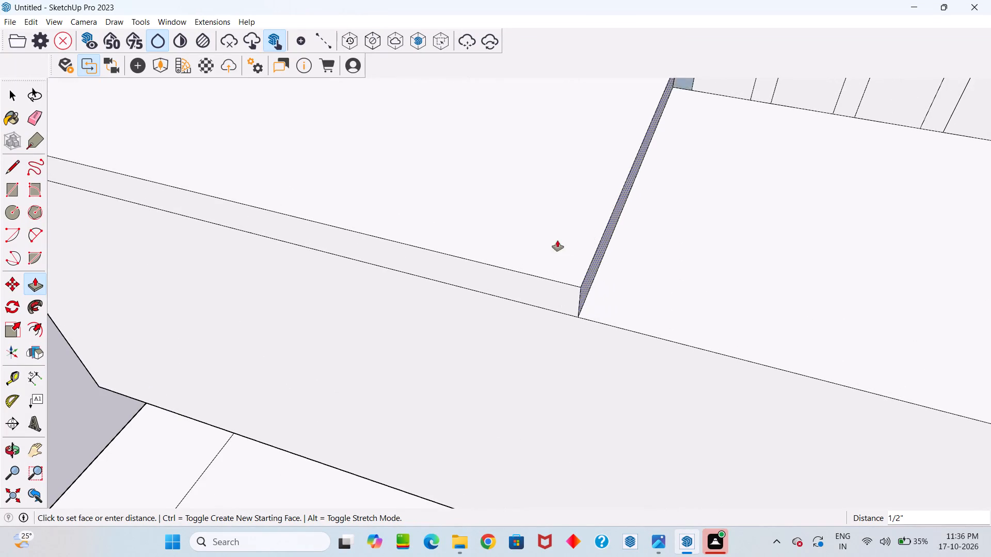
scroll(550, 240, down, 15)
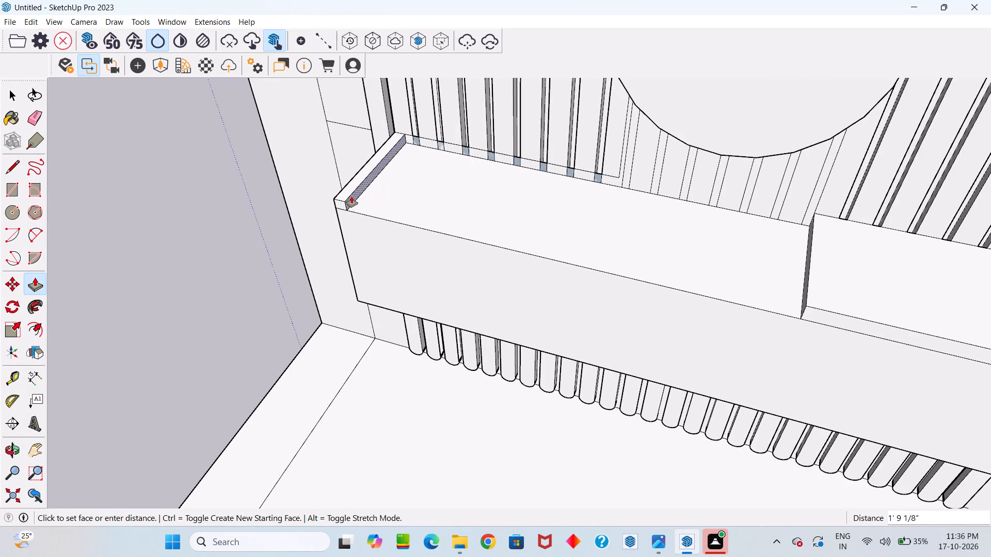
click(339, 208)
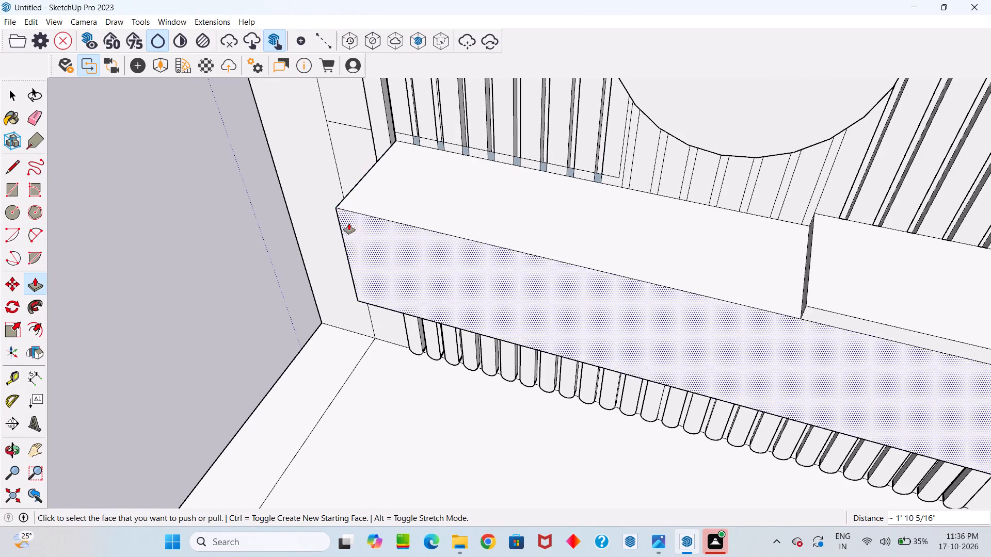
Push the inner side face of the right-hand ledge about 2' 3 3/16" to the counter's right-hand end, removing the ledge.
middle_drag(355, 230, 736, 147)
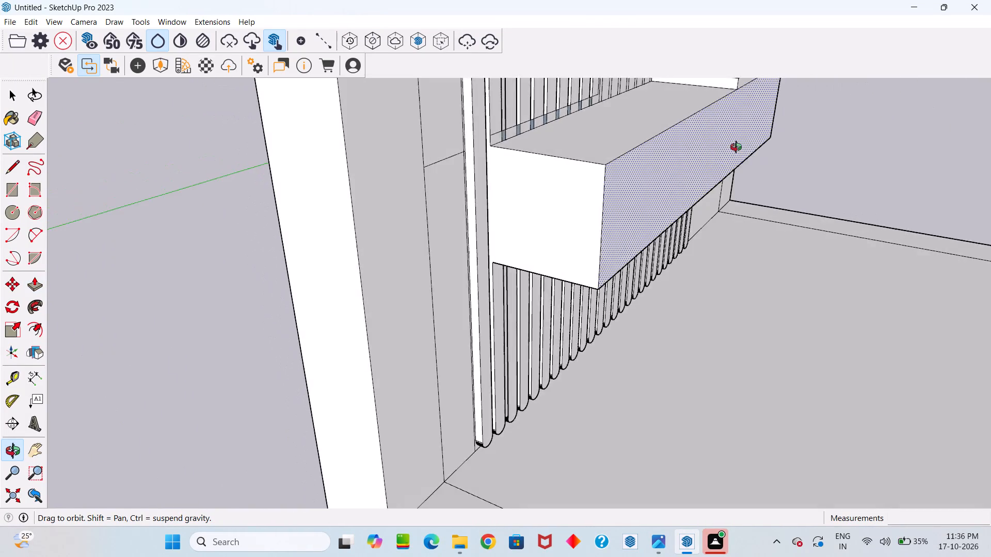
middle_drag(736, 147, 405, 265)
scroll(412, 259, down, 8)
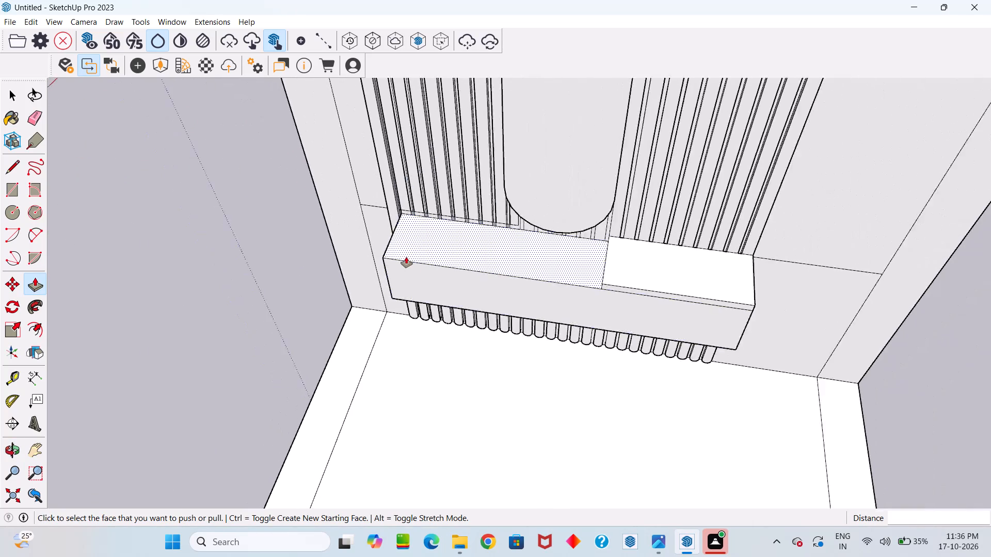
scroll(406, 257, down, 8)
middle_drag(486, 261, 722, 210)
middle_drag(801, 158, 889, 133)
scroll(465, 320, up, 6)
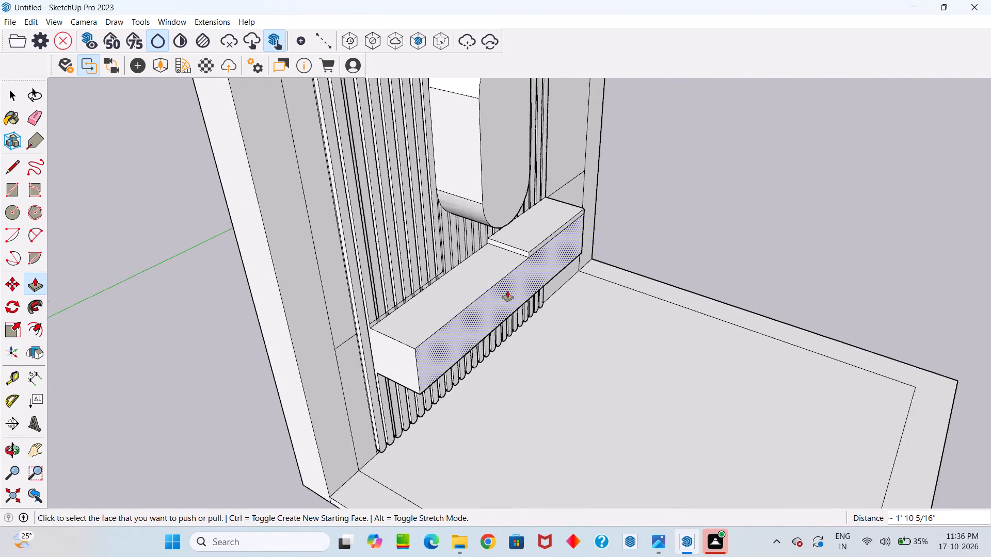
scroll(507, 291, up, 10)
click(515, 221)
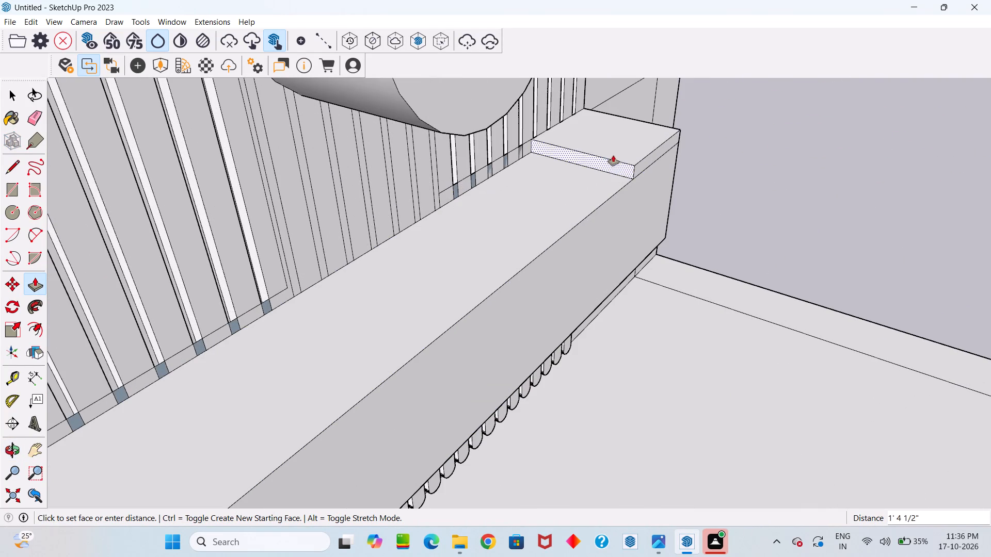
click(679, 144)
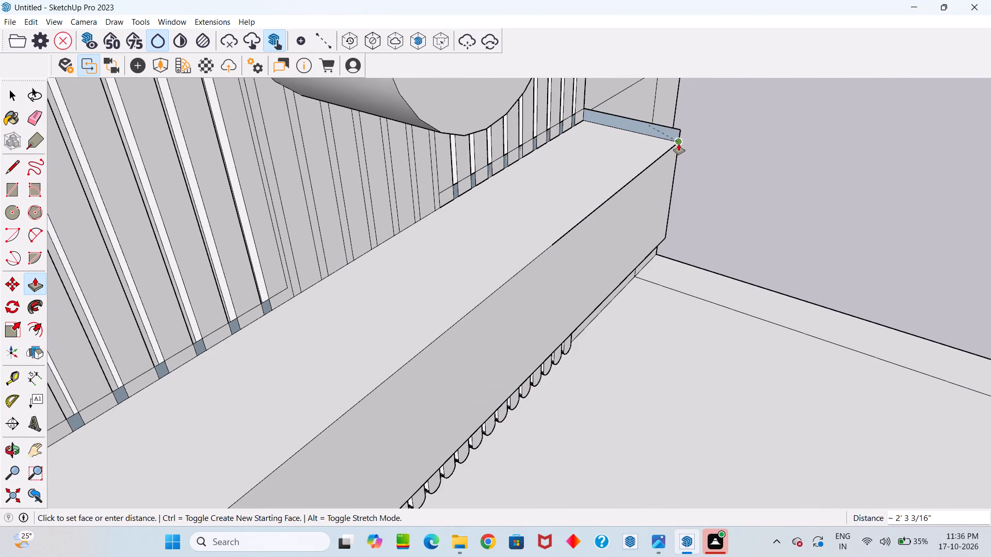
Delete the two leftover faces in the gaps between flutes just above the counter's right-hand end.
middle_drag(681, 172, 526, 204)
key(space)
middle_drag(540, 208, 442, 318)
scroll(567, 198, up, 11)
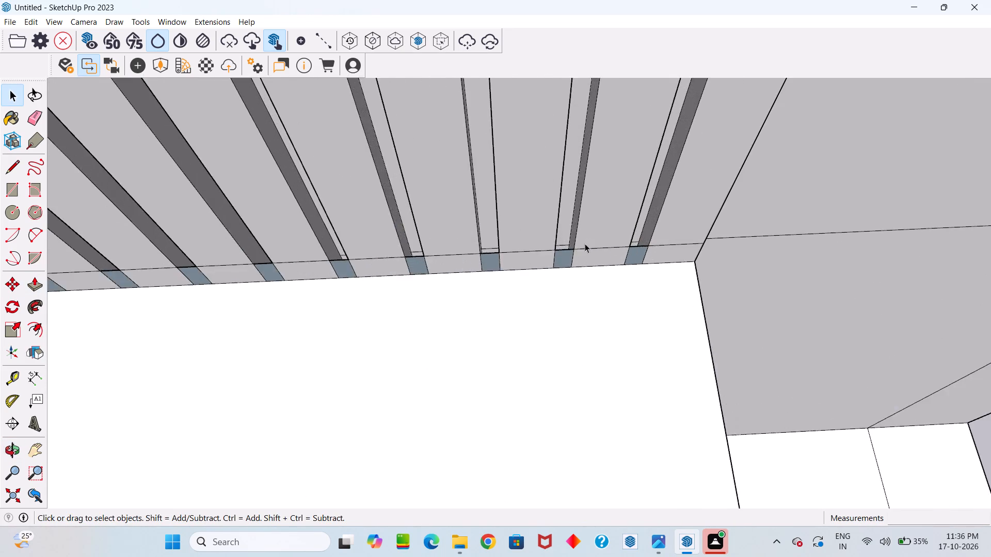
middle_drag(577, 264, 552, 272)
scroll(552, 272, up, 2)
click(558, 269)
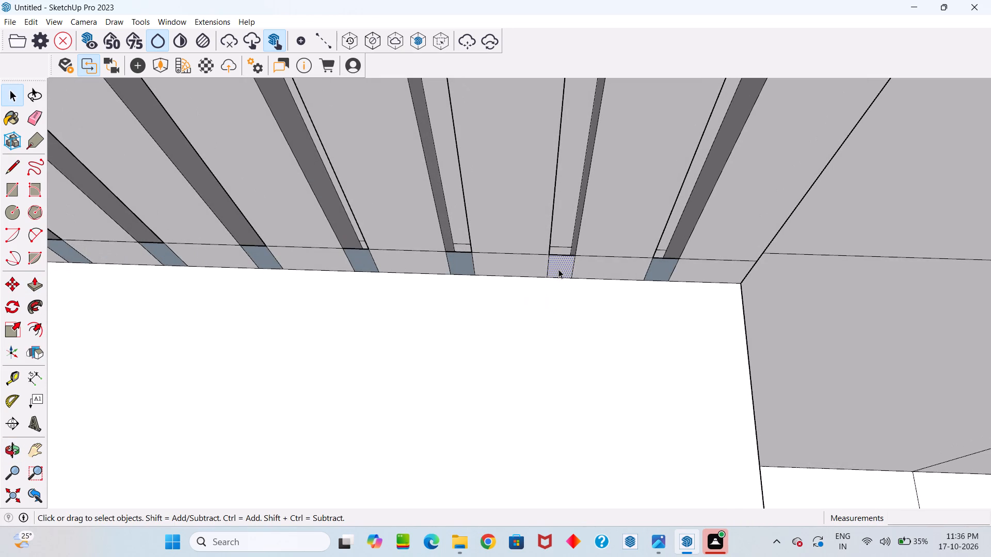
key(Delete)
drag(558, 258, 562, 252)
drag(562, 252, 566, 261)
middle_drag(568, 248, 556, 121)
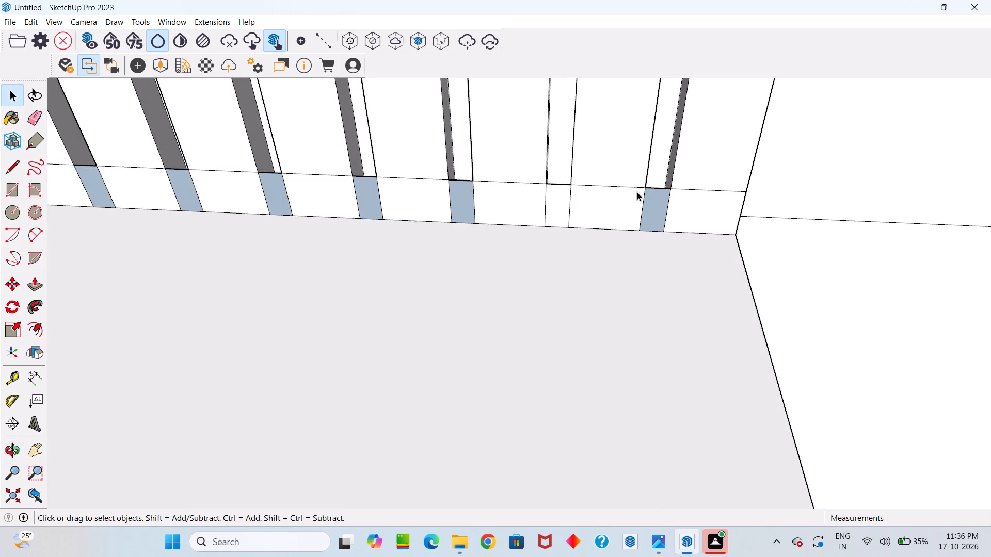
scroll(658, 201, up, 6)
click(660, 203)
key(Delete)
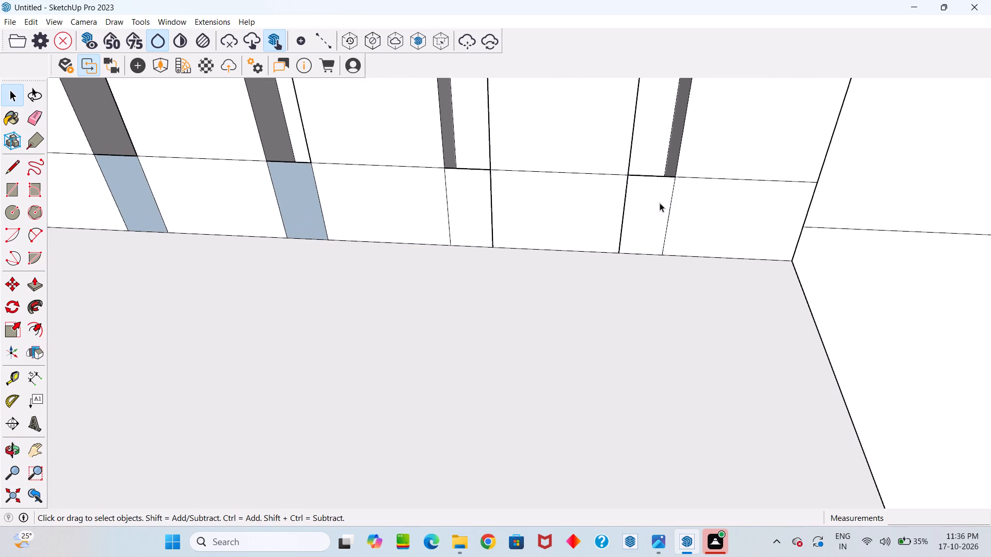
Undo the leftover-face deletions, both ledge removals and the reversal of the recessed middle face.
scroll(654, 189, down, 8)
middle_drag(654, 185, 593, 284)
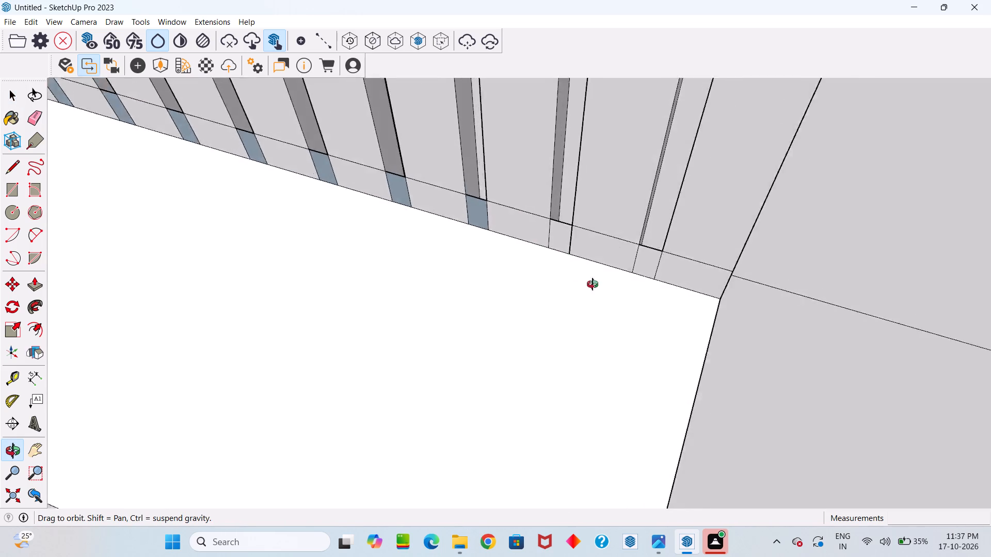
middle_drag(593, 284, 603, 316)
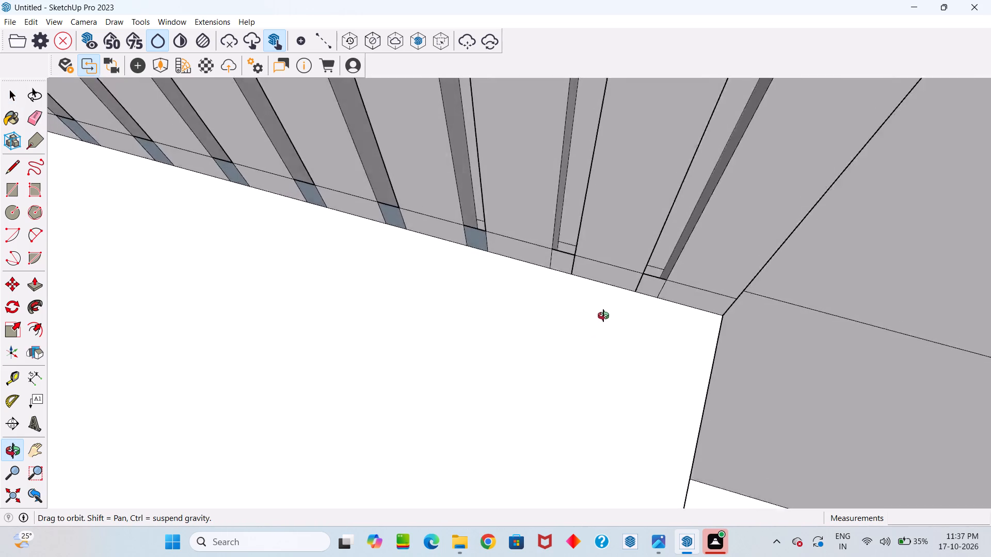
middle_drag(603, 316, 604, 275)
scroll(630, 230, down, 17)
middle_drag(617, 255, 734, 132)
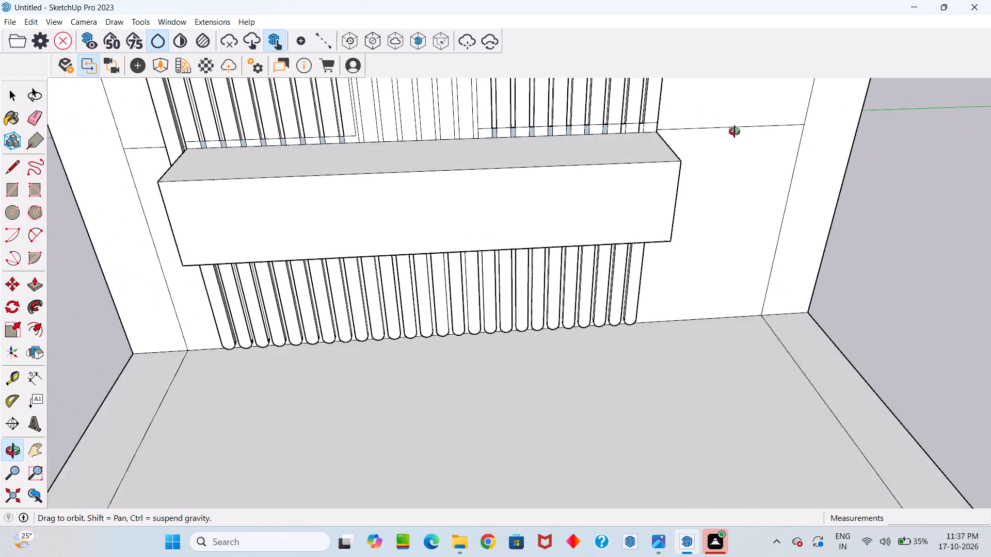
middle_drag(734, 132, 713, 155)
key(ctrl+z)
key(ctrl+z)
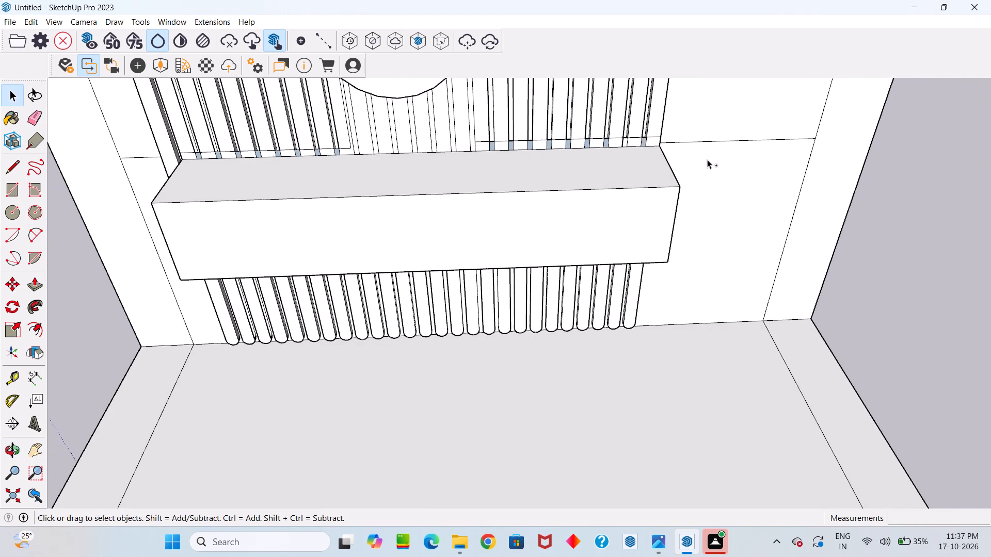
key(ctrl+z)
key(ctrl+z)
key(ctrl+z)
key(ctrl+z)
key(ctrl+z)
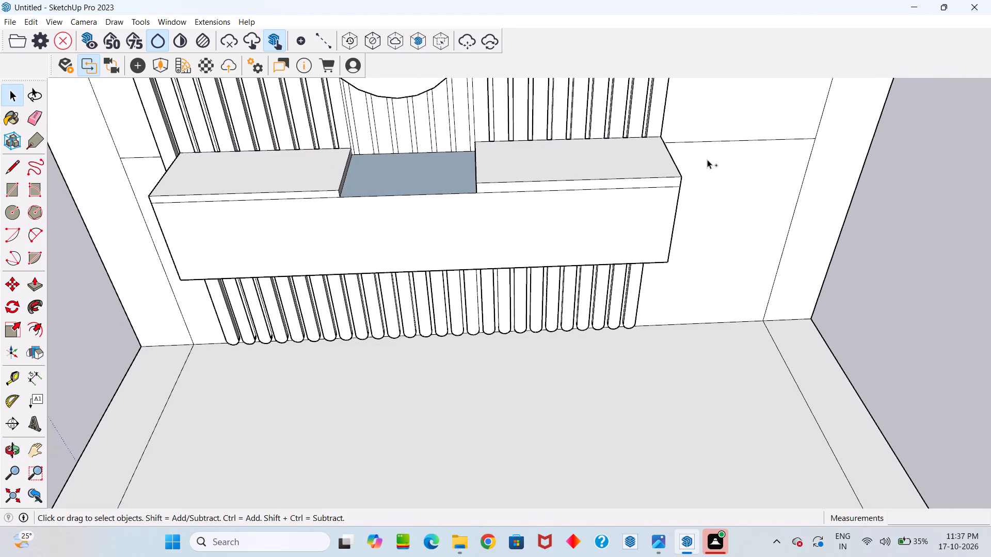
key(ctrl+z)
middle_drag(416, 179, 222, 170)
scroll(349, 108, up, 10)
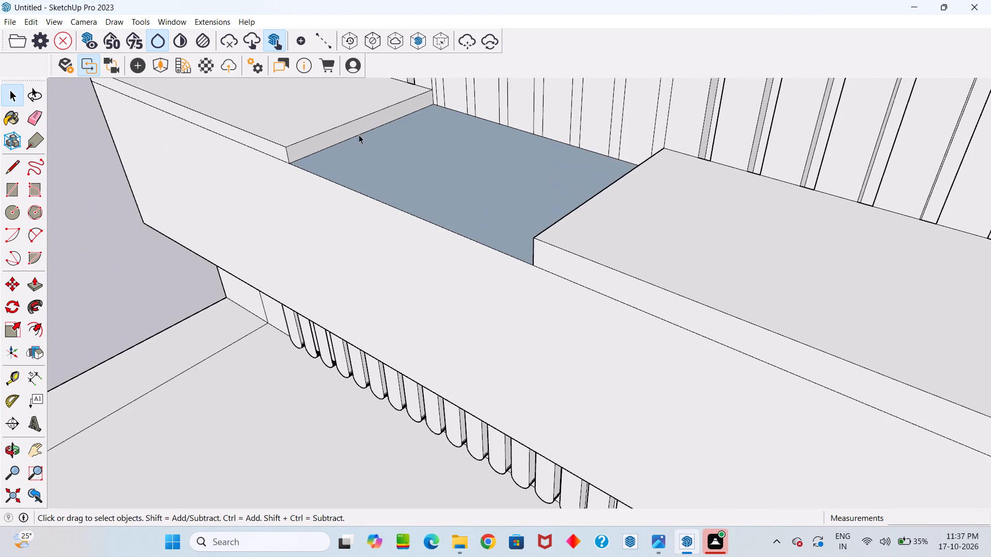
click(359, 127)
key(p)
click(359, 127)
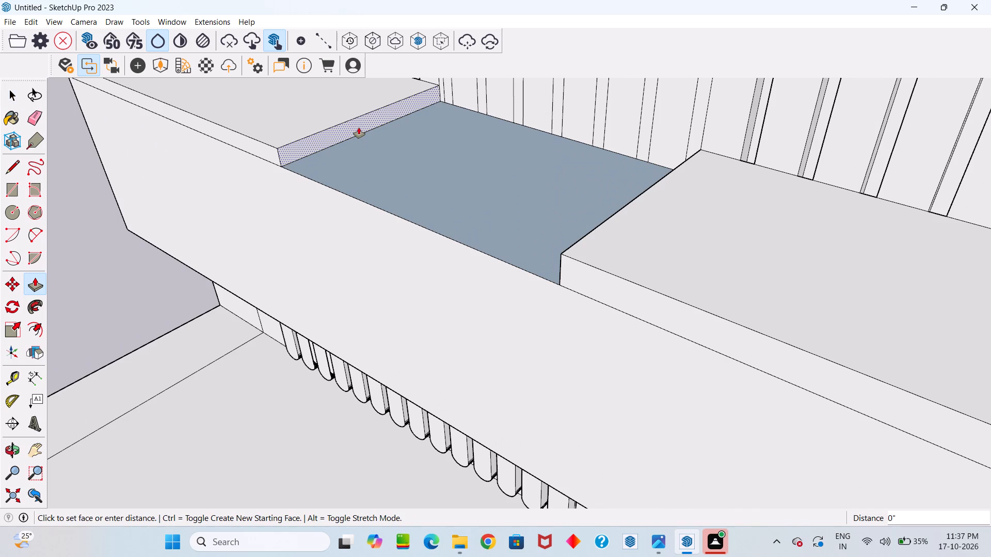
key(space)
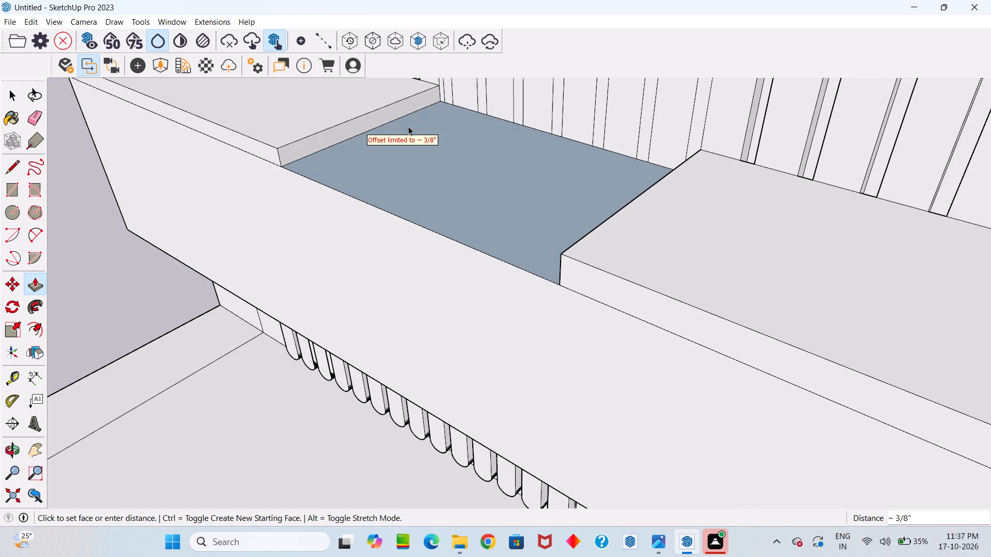
Reverse the recessed counter face between the two ledges so its front side faces up.
click(452, 160)
right_click(455, 168)
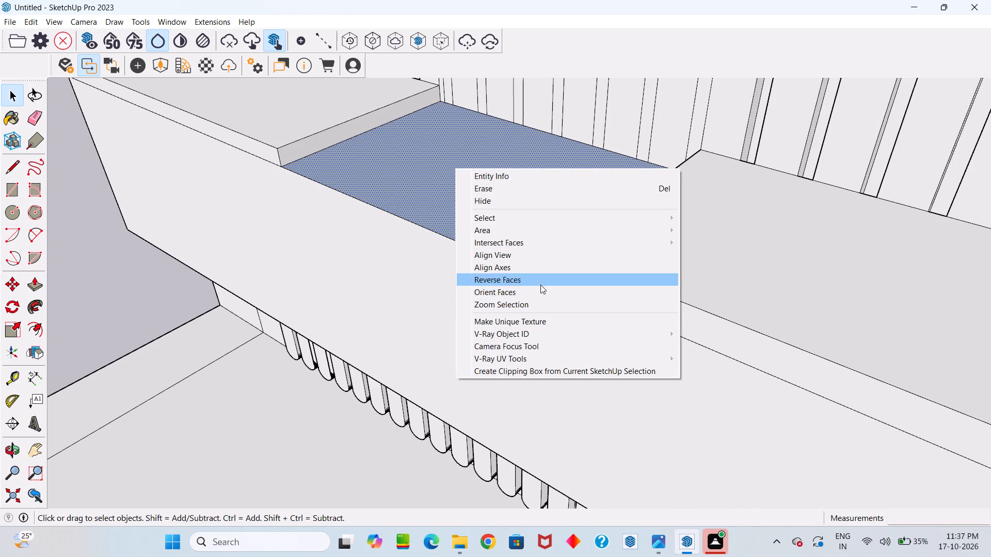
click(540, 285)
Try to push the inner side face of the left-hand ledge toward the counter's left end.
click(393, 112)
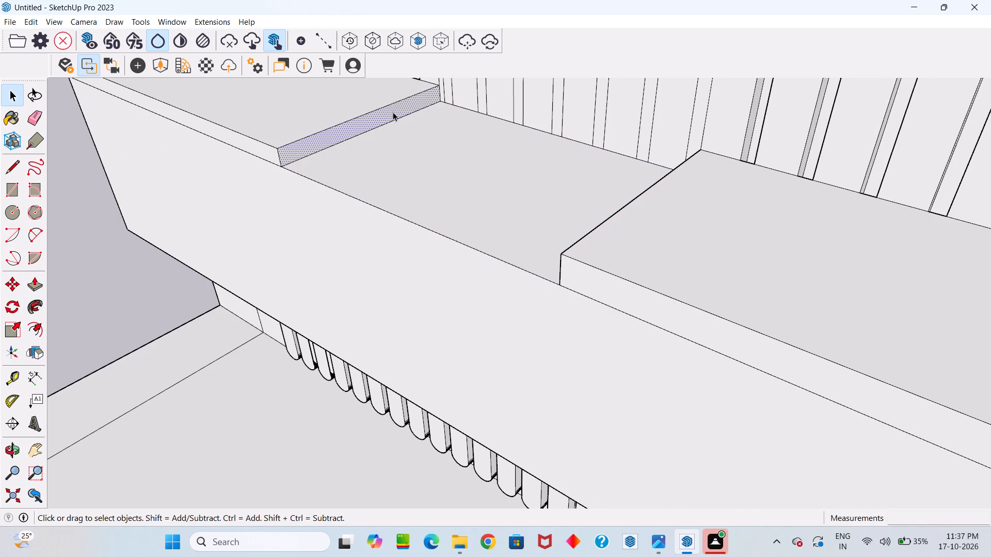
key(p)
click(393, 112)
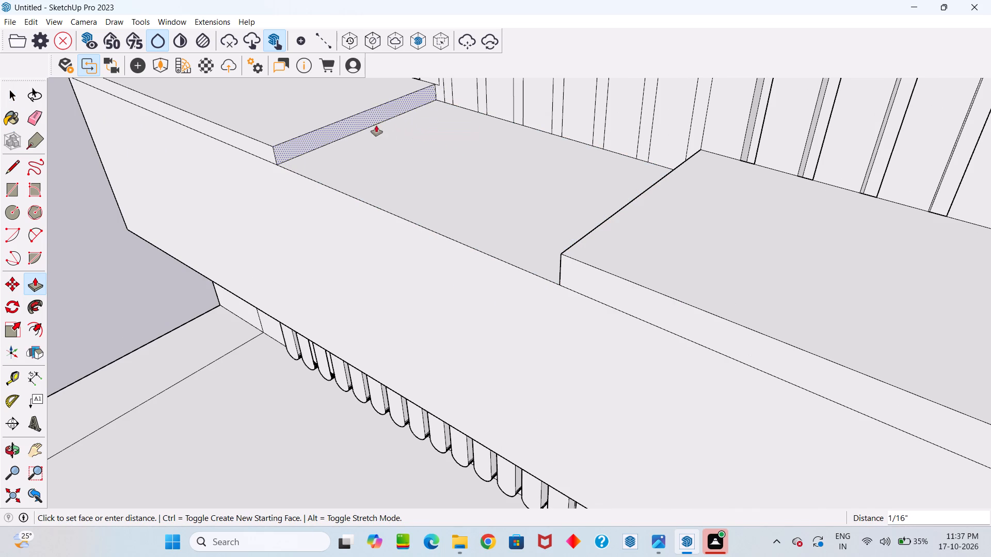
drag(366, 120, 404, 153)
Pull the recessed middle counter face up about 1 7/16" to the level of the right-hand ledge.
middle_drag(393, 157, 441, 187)
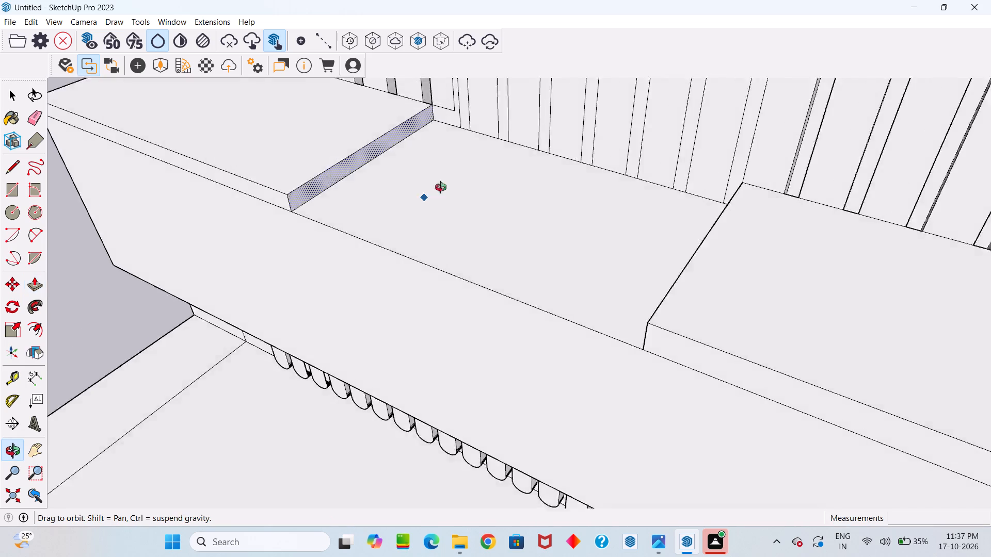
middle_drag(441, 187, 485, 204)
key(space)
click(558, 260)
click(561, 275)
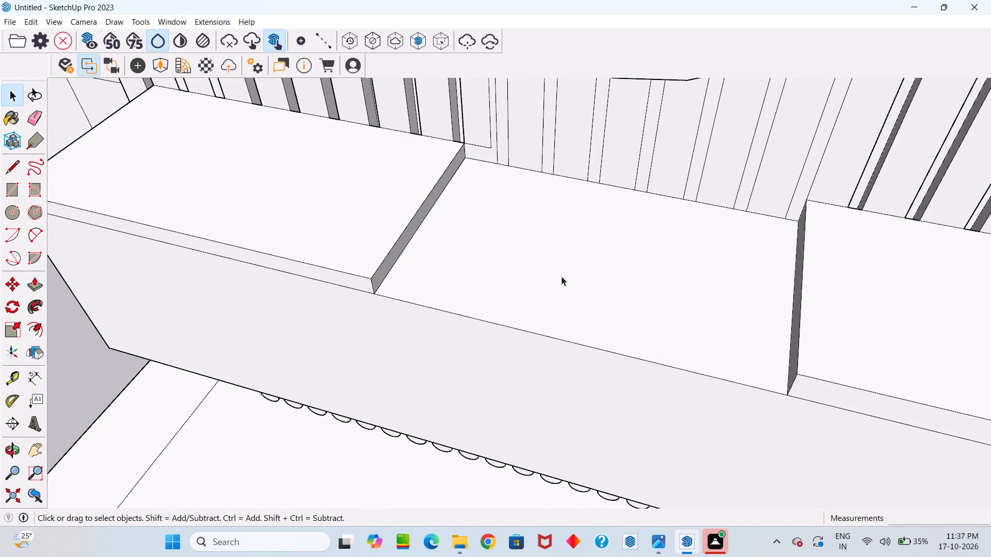
key(p)
click(562, 276)
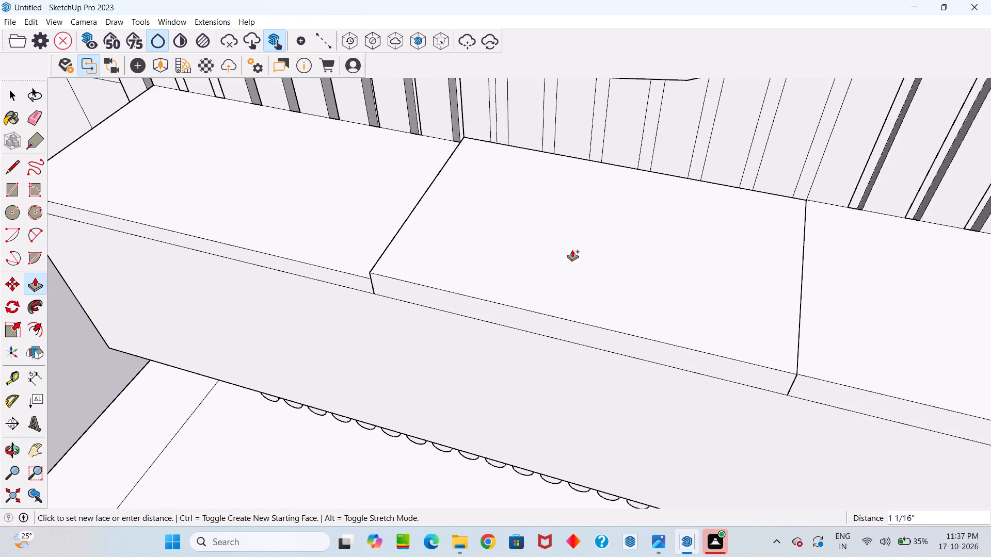
click(806, 368)
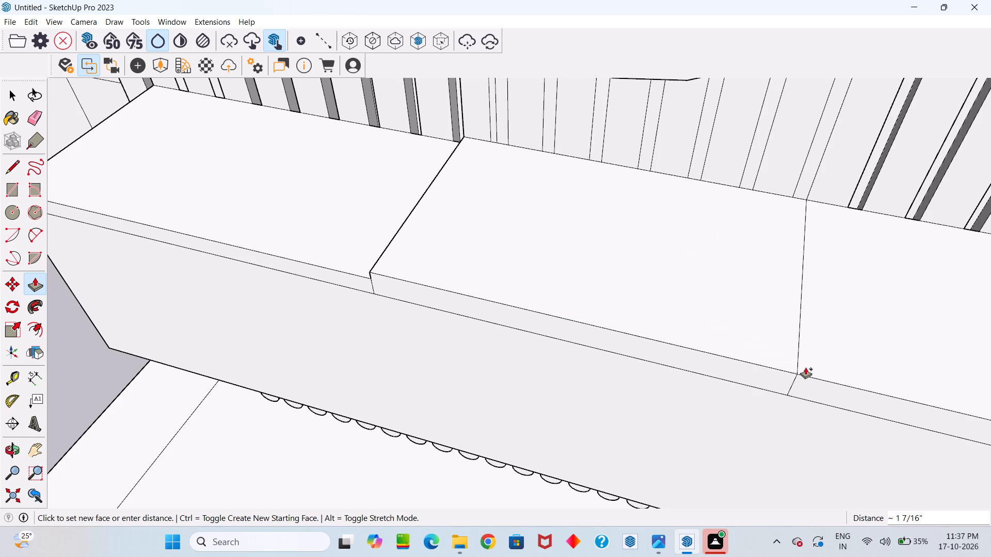
scroll(796, 319, down, 8)
key(space)
Pull the left-hand ledge's top face up 7/16" to the level of the middle section.
key(e)
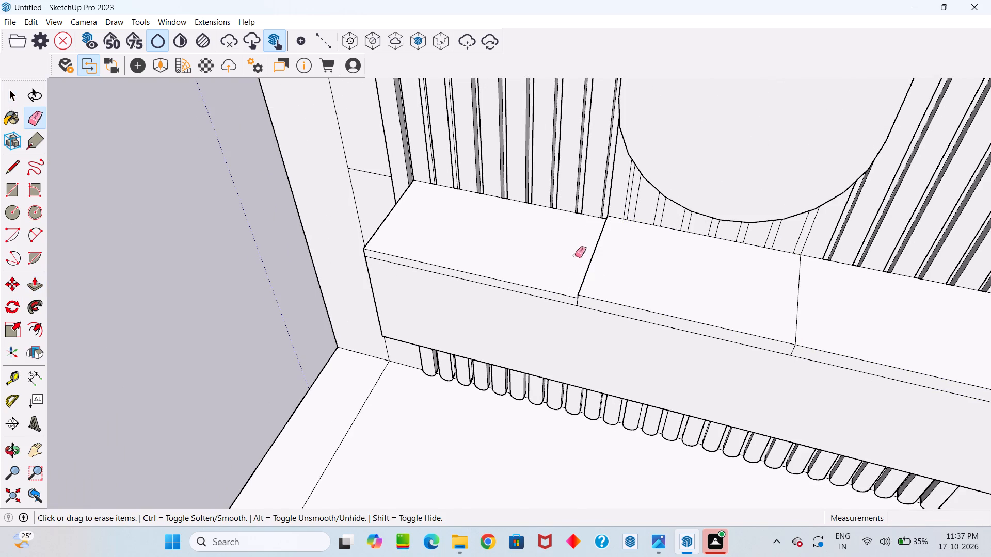
scroll(575, 254, up, 5)
middle_drag(599, 264, 698, 242)
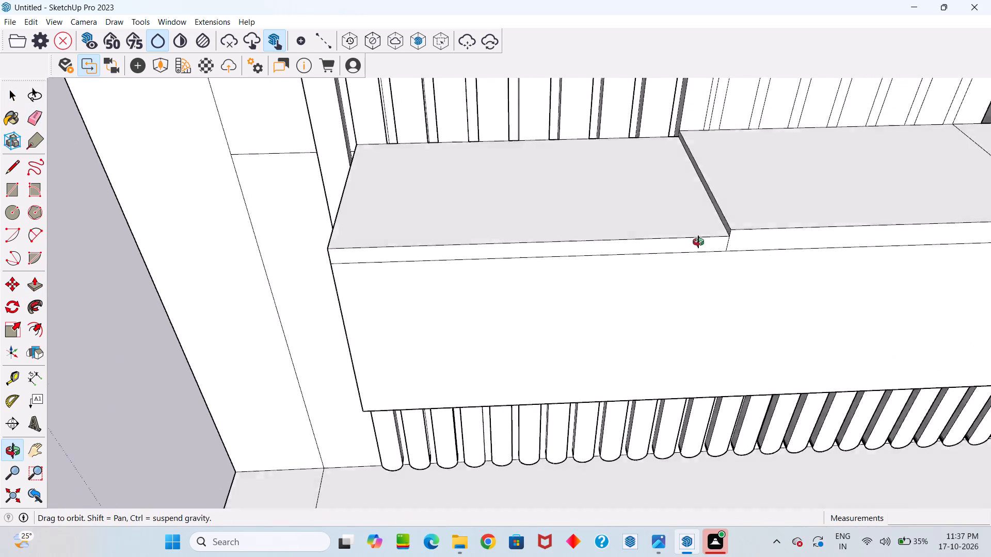
middle_drag(698, 242, 692, 252)
middle_drag(666, 256, 513, 206)
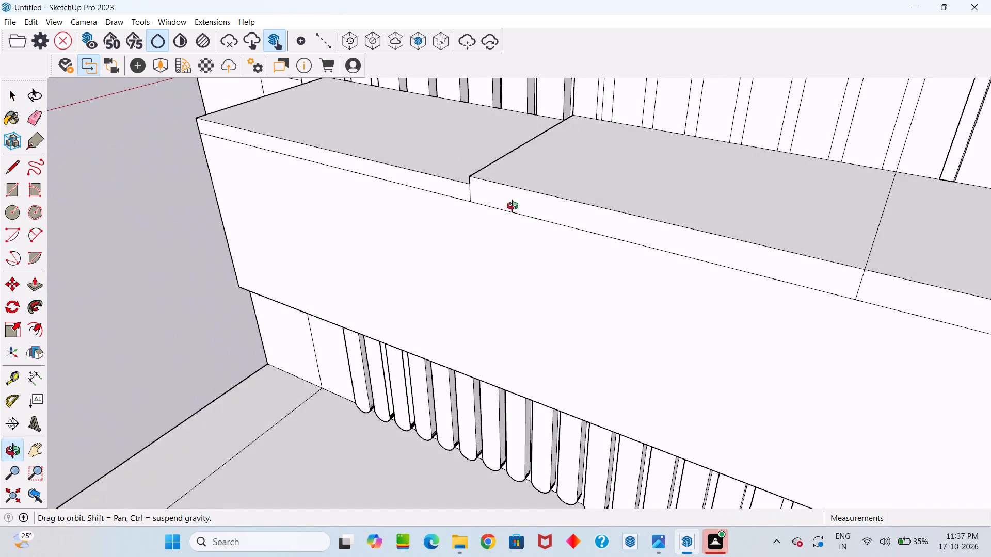
middle_drag(513, 206, 644, 236)
key(space)
click(625, 202)
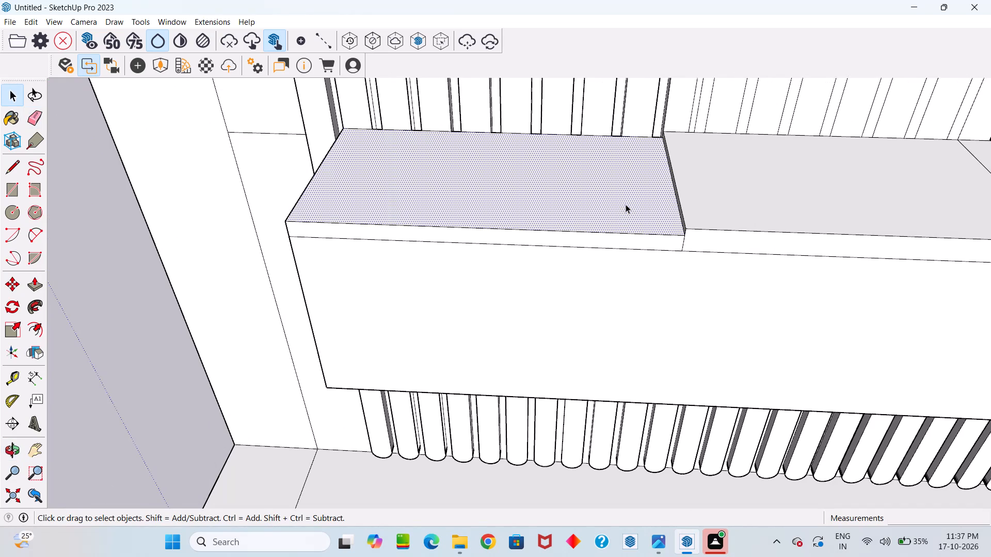
key(p)
click(626, 204)
click(694, 192)
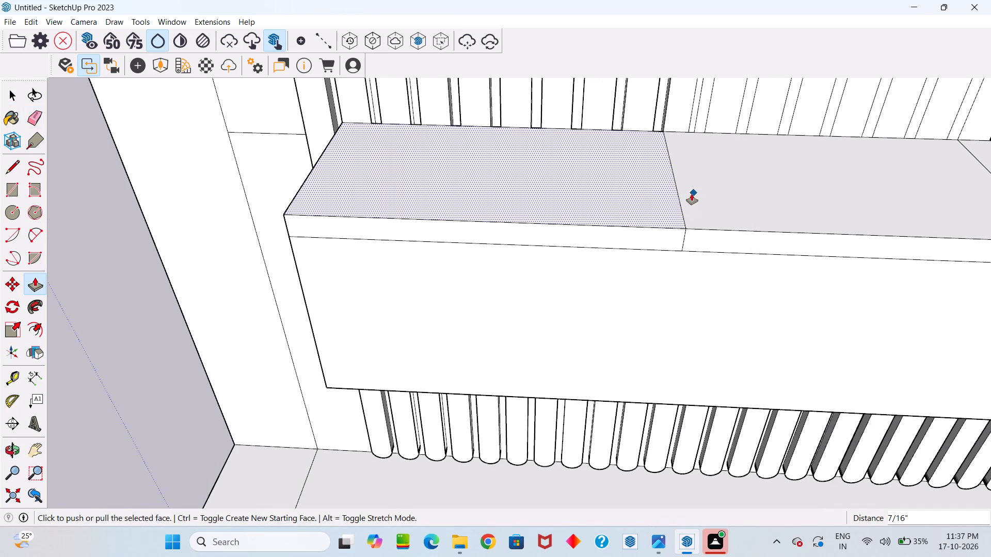
Erase the two dividing edges across the counter top to merge its three sections into one face.
middle_drag(674, 203, 638, 233)
key(e)
scroll(649, 225, up, 2)
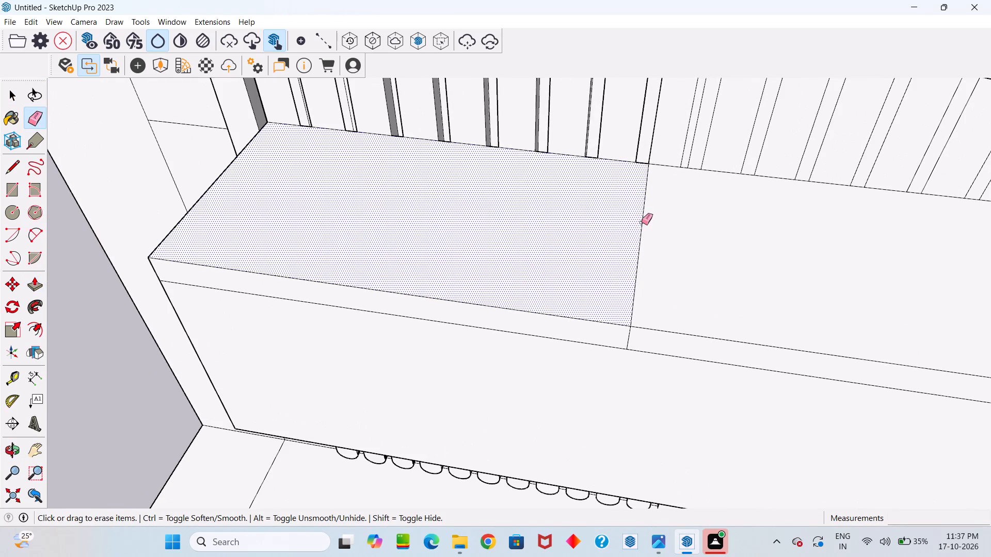
click(640, 221)
click(640, 220)
drag(641, 220, 646, 222)
click(641, 221)
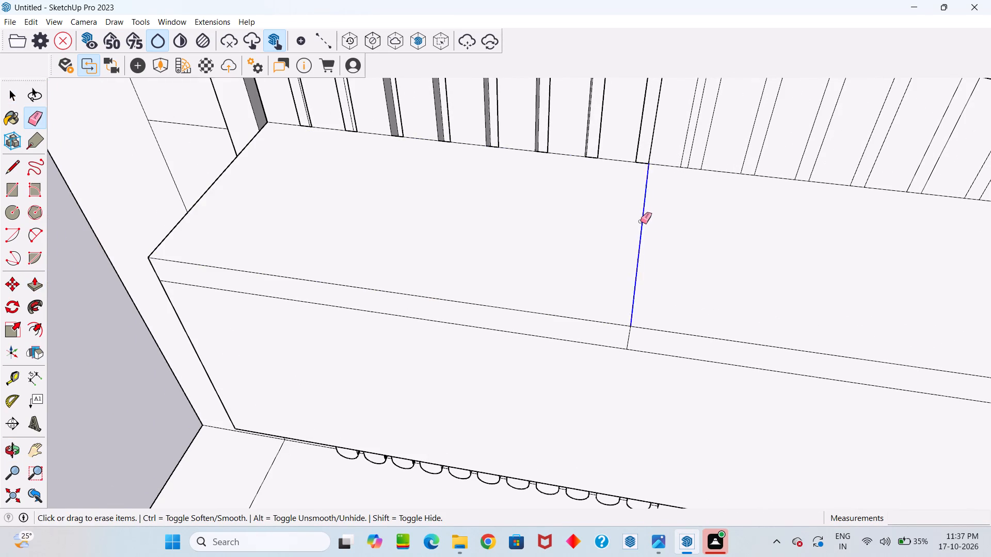
scroll(618, 248, down, 15)
scroll(690, 241, up, 4)
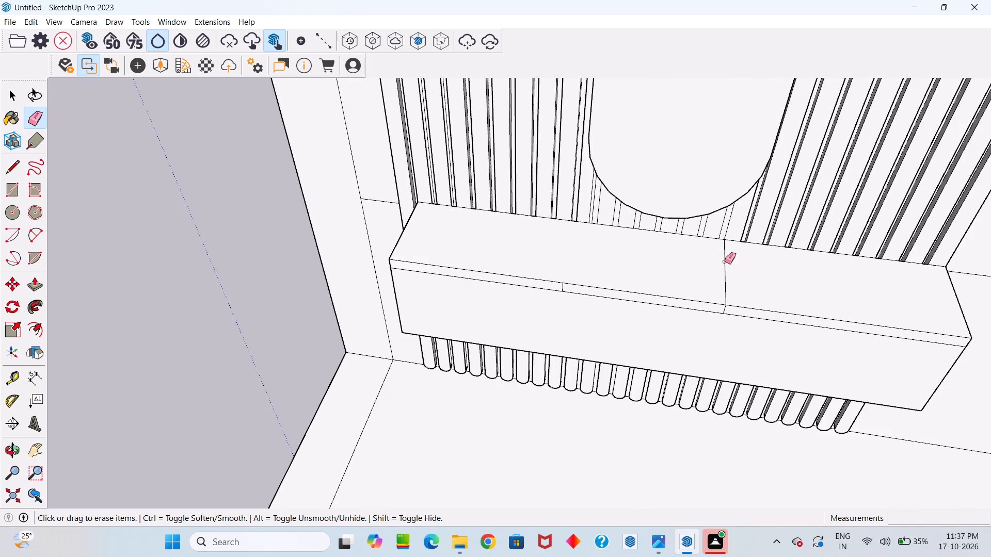
click(725, 261)
Erase the two short vertical seam lines on the narrow strip along the counter's front upper edge.
scroll(701, 285, down, 7)
middle_drag(708, 299, 723, 177)
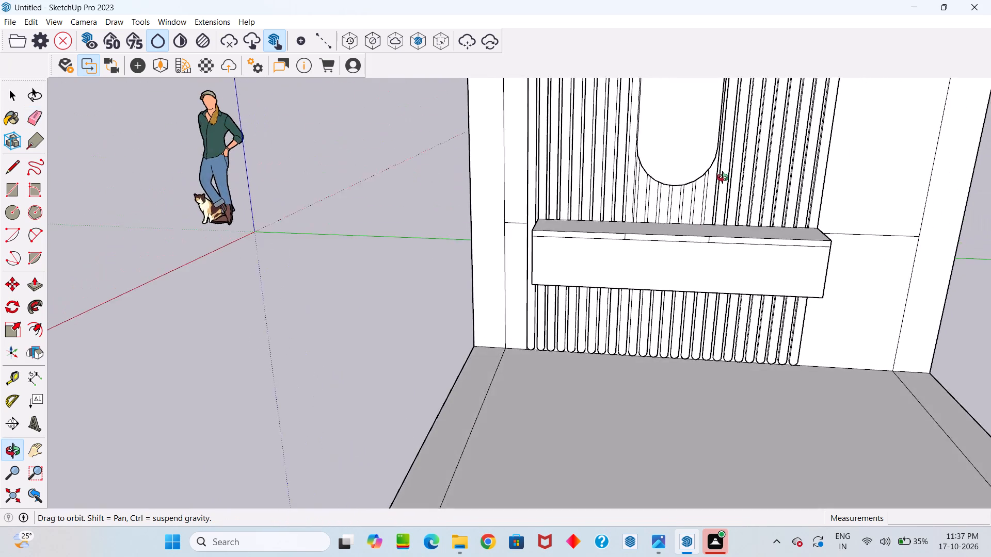
middle_drag(723, 177, 827, 192)
scroll(782, 246, up, 9)
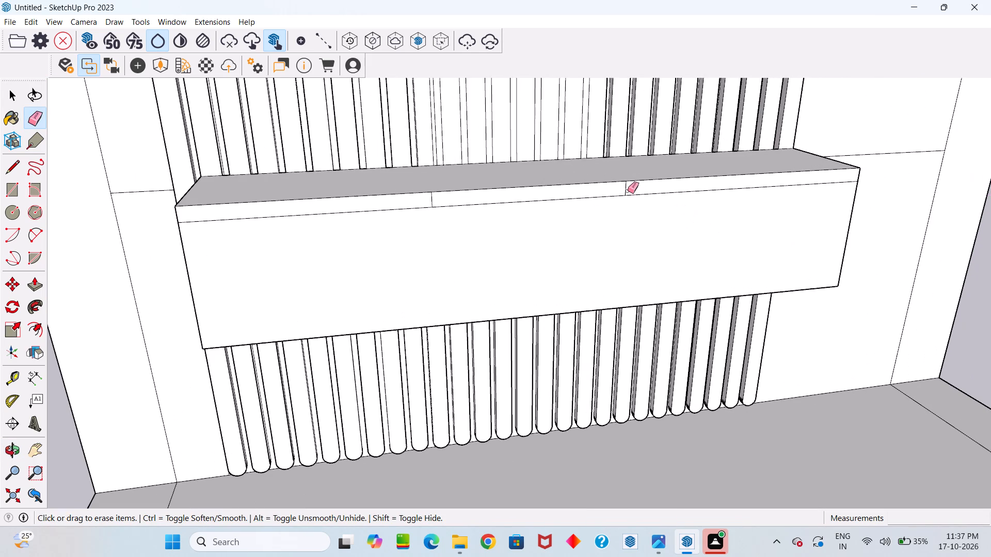
click(628, 191)
click(627, 190)
scroll(422, 205, up, 6)
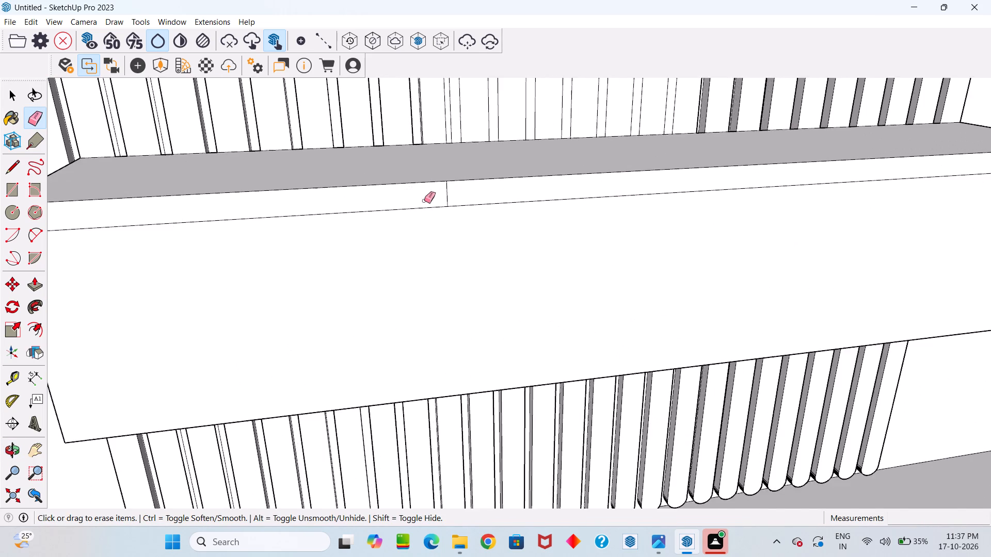
scroll(424, 201, up, 4)
click(460, 190)
click(463, 188)
Examine the levelled counter from its front and right-hand end, and the fluted wall between the counter and the mirror's rounded bottom.
scroll(435, 201, down, 10)
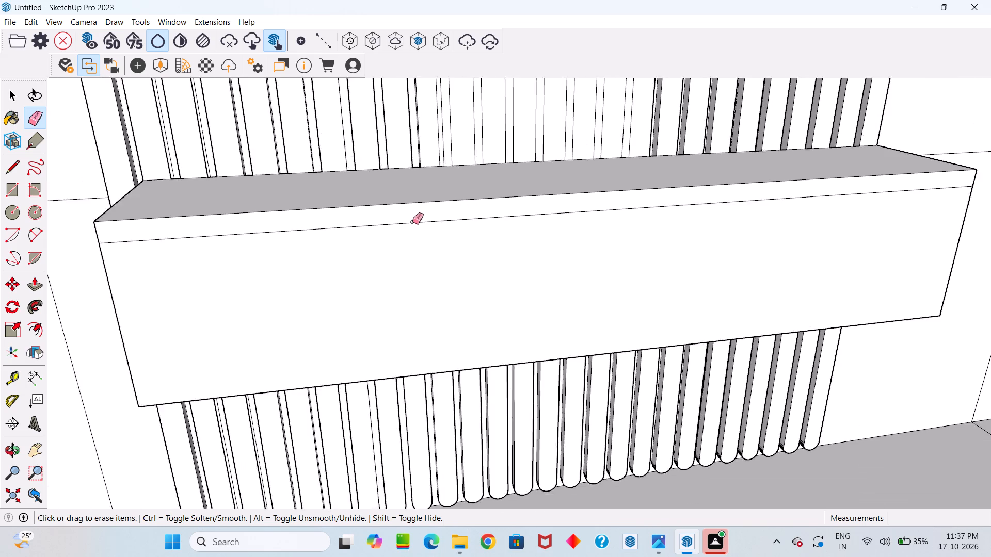
scroll(412, 222, down, 17)
middle_drag(530, 250, 121, 320)
scroll(572, 256, up, 5)
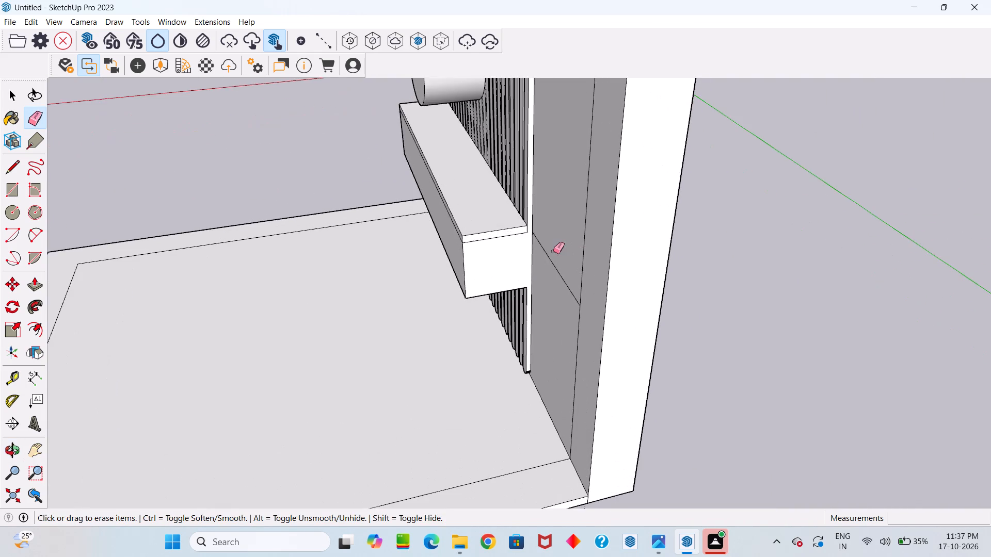
middle_drag(509, 258, 690, 226)
scroll(688, 226, down, 3)
key(space)
middle_drag(601, 181, 709, 225)
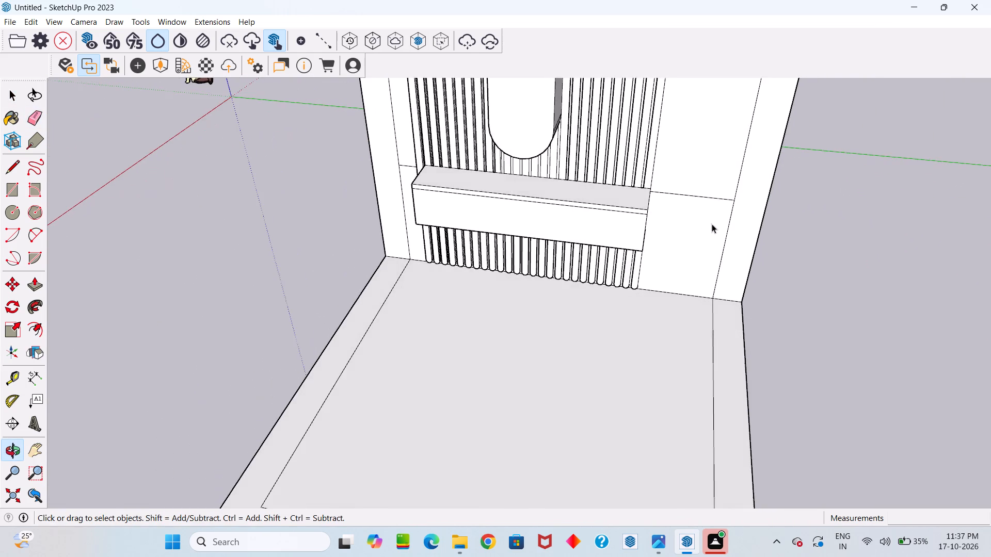
scroll(650, 198, up, 11)
middle_drag(629, 205, 447, 202)
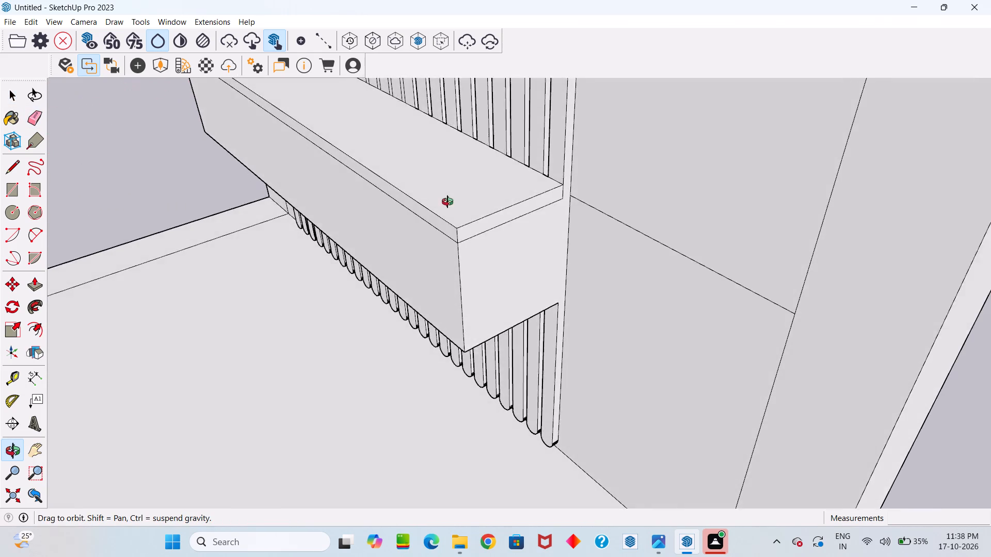
middle_drag(447, 202, 727, 201)
scroll(707, 205, down, 7)
middle_drag(678, 247, 558, 37)
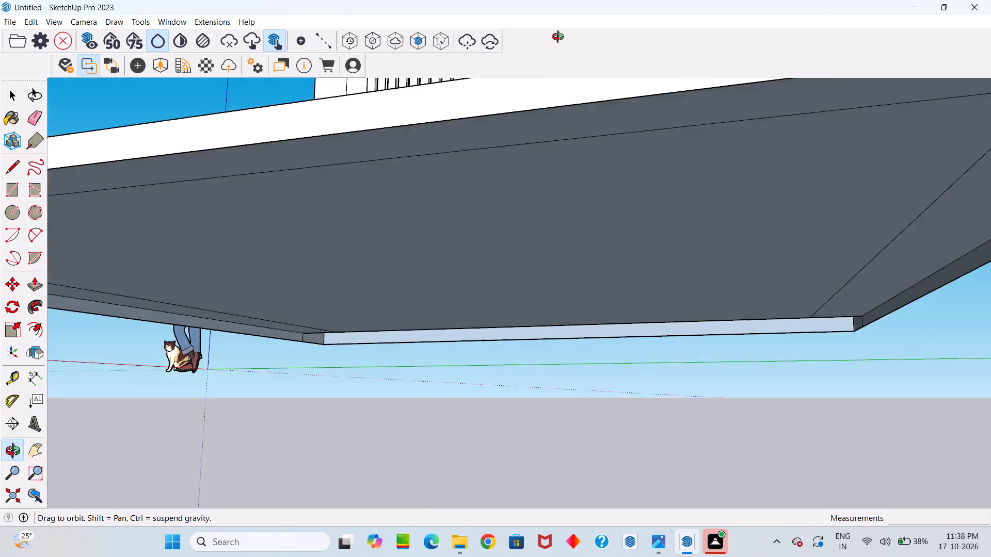
middle_drag(558, 37, 588, 137)
middle_drag(608, 137, 676, 280)
drag(608, 138, 677, 280)
scroll(512, 283, up, 3)
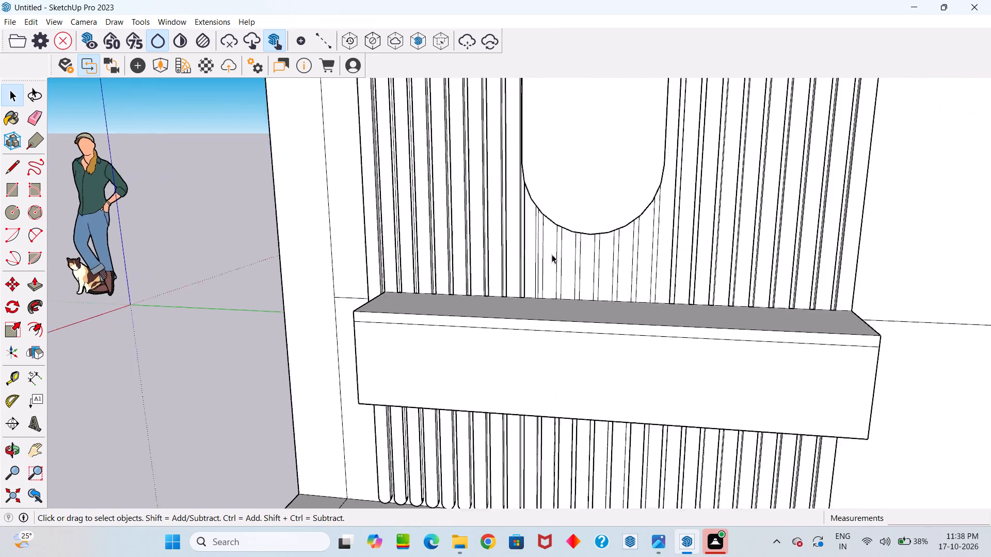
scroll(552, 254, up, 8)
middle_drag(529, 277, 679, 485)
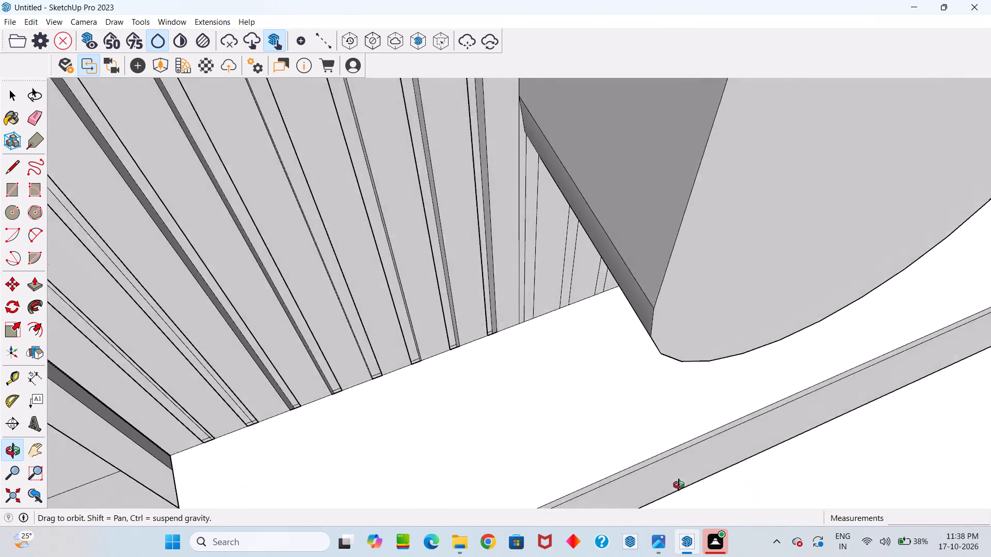
middle_drag(679, 485, 641, 435)
middle_drag(635, 429, 608, 396)
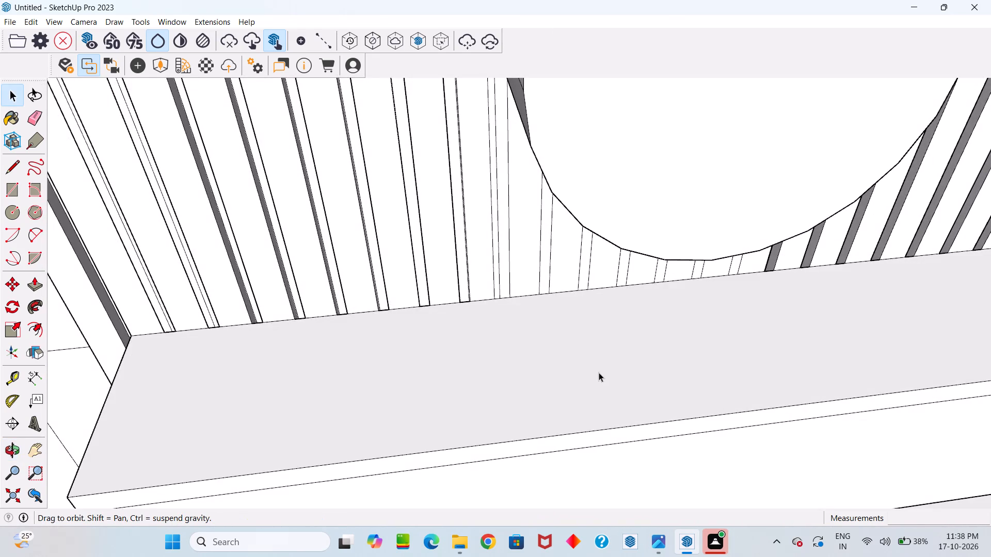